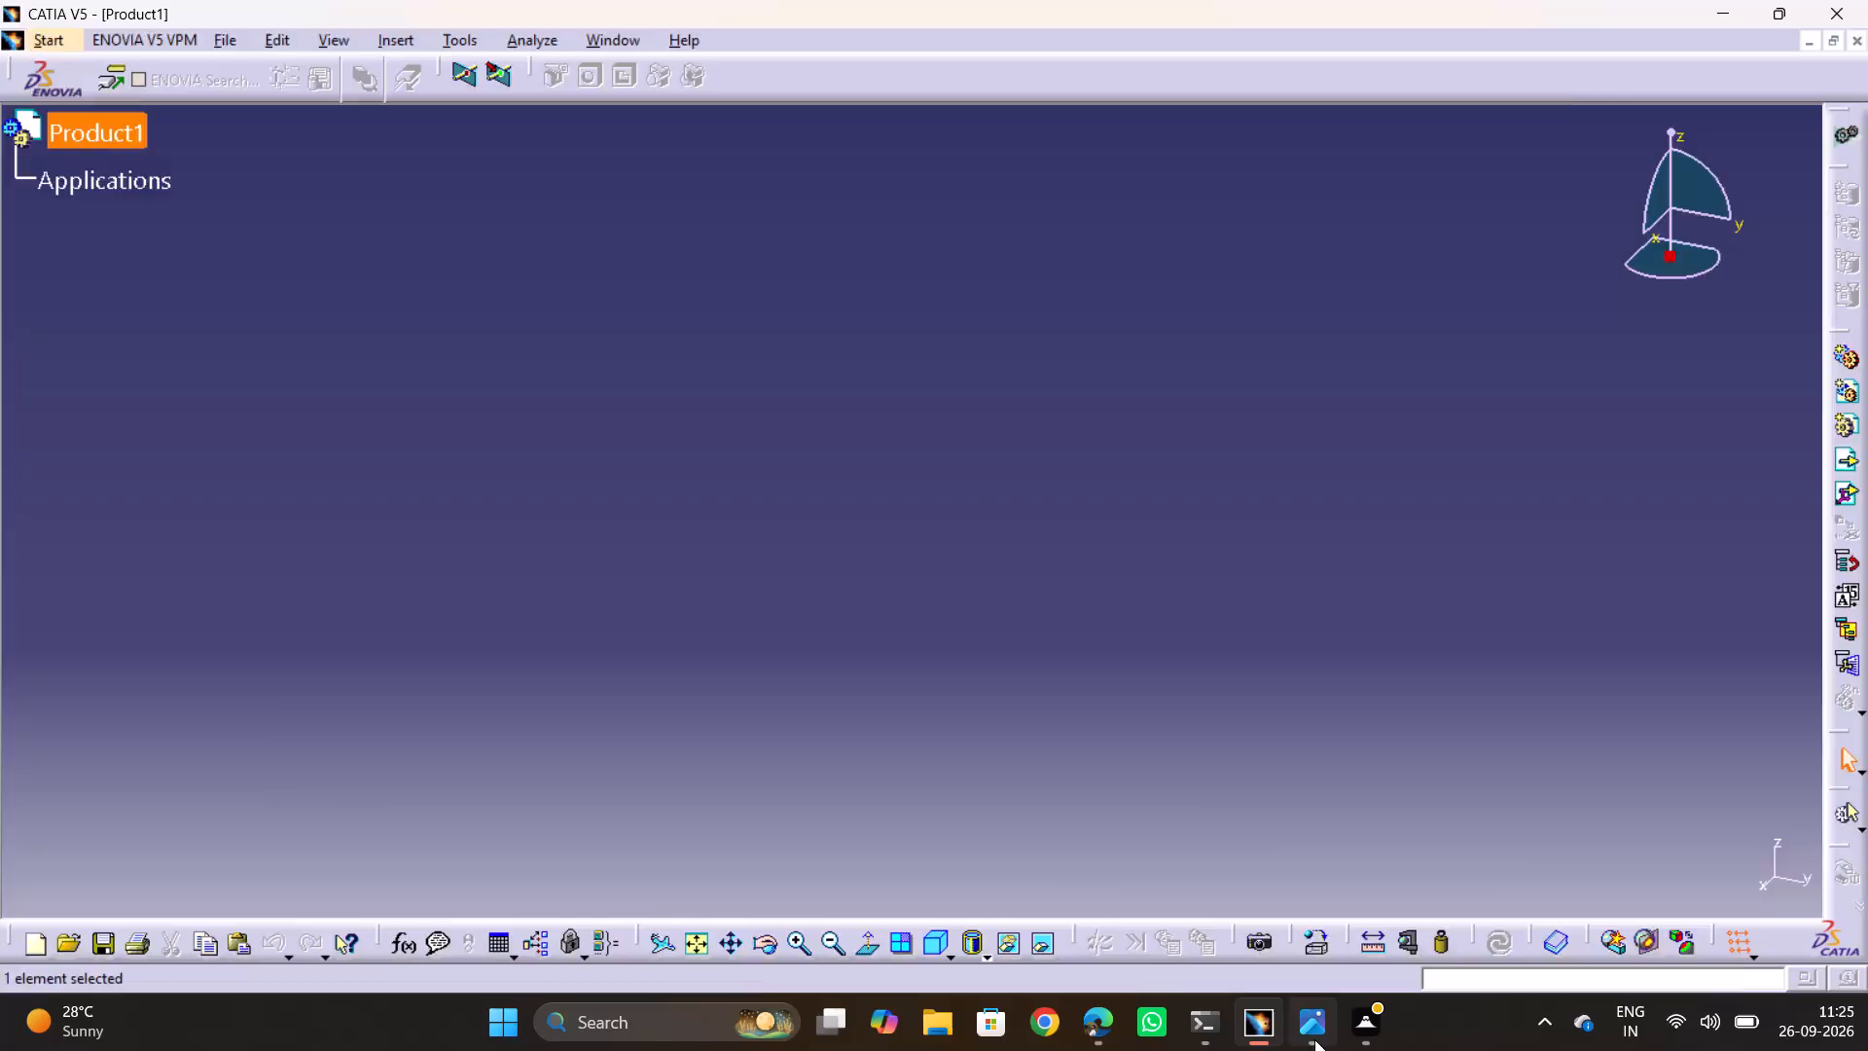
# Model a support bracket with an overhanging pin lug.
# Insert a new part into Product1 by switching to the Part Design workbench.
pyautogui.click(1248, 1024)
pyautogui.hotkey('alt', 'Tab')
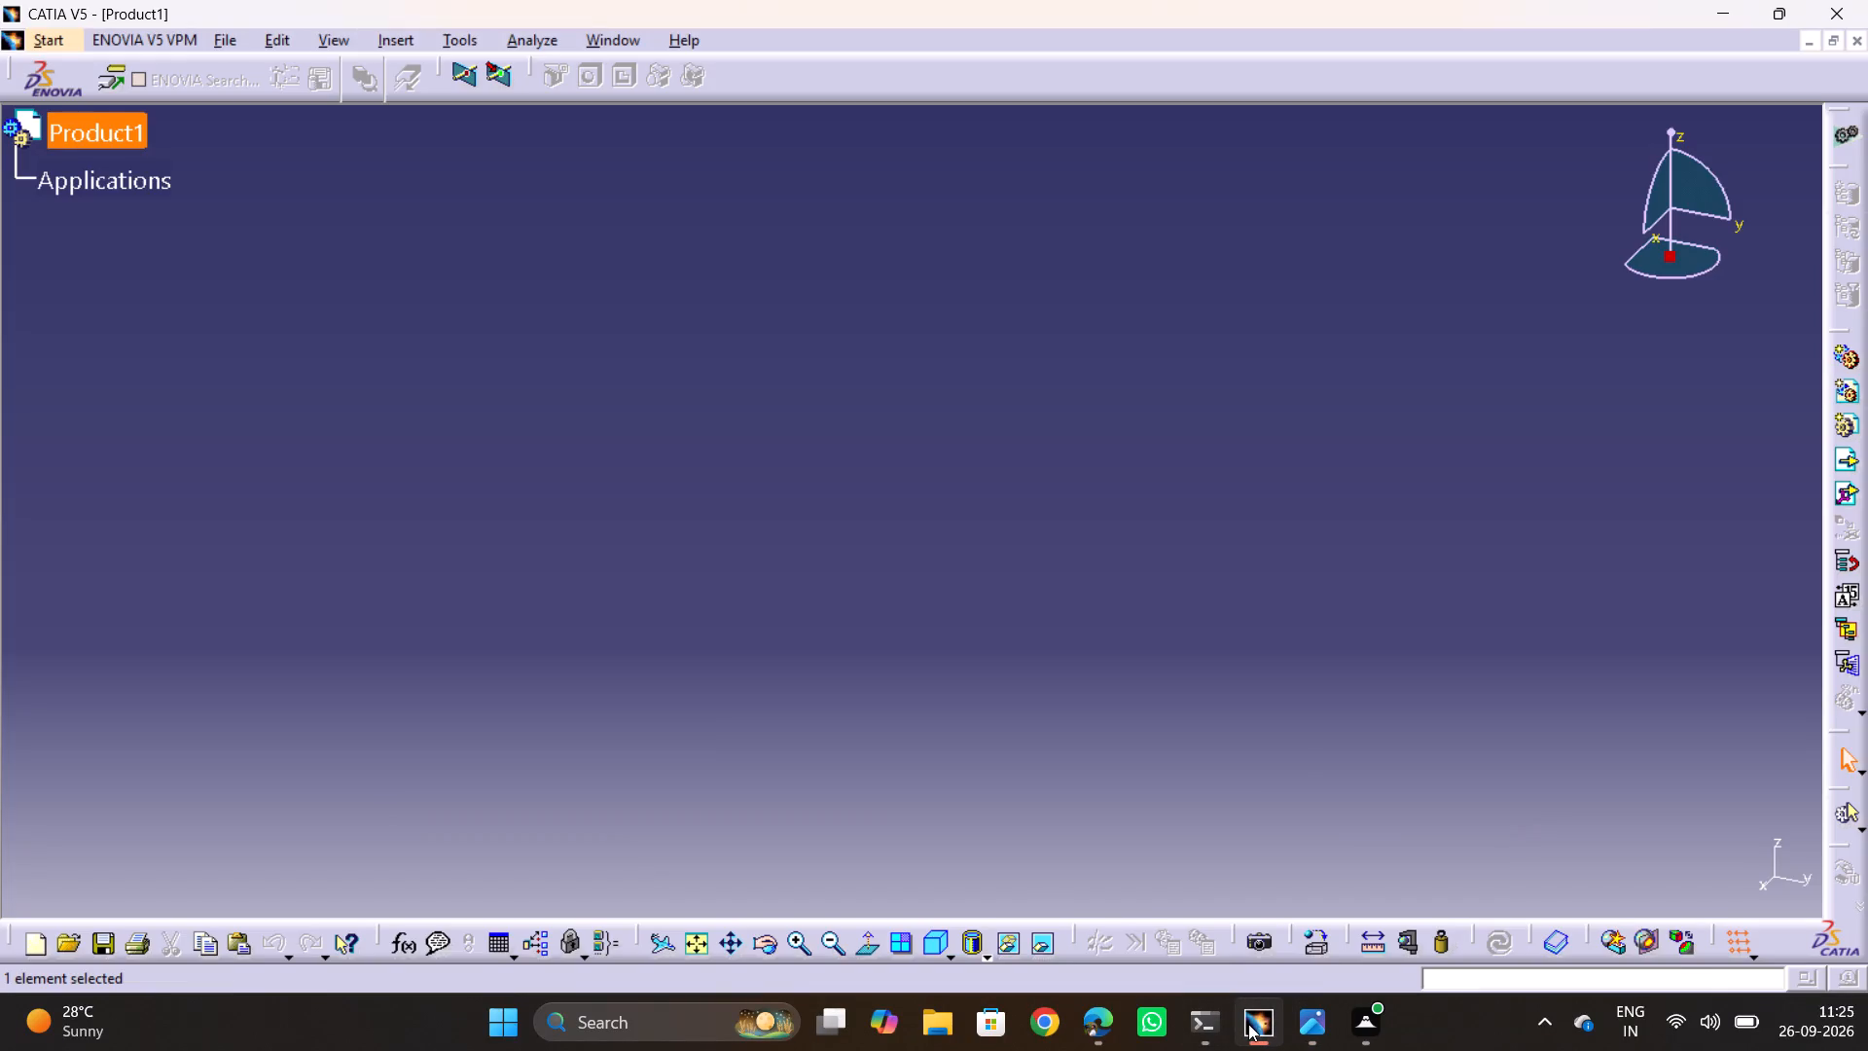
pyautogui.hotkey('alt', 'Tab')
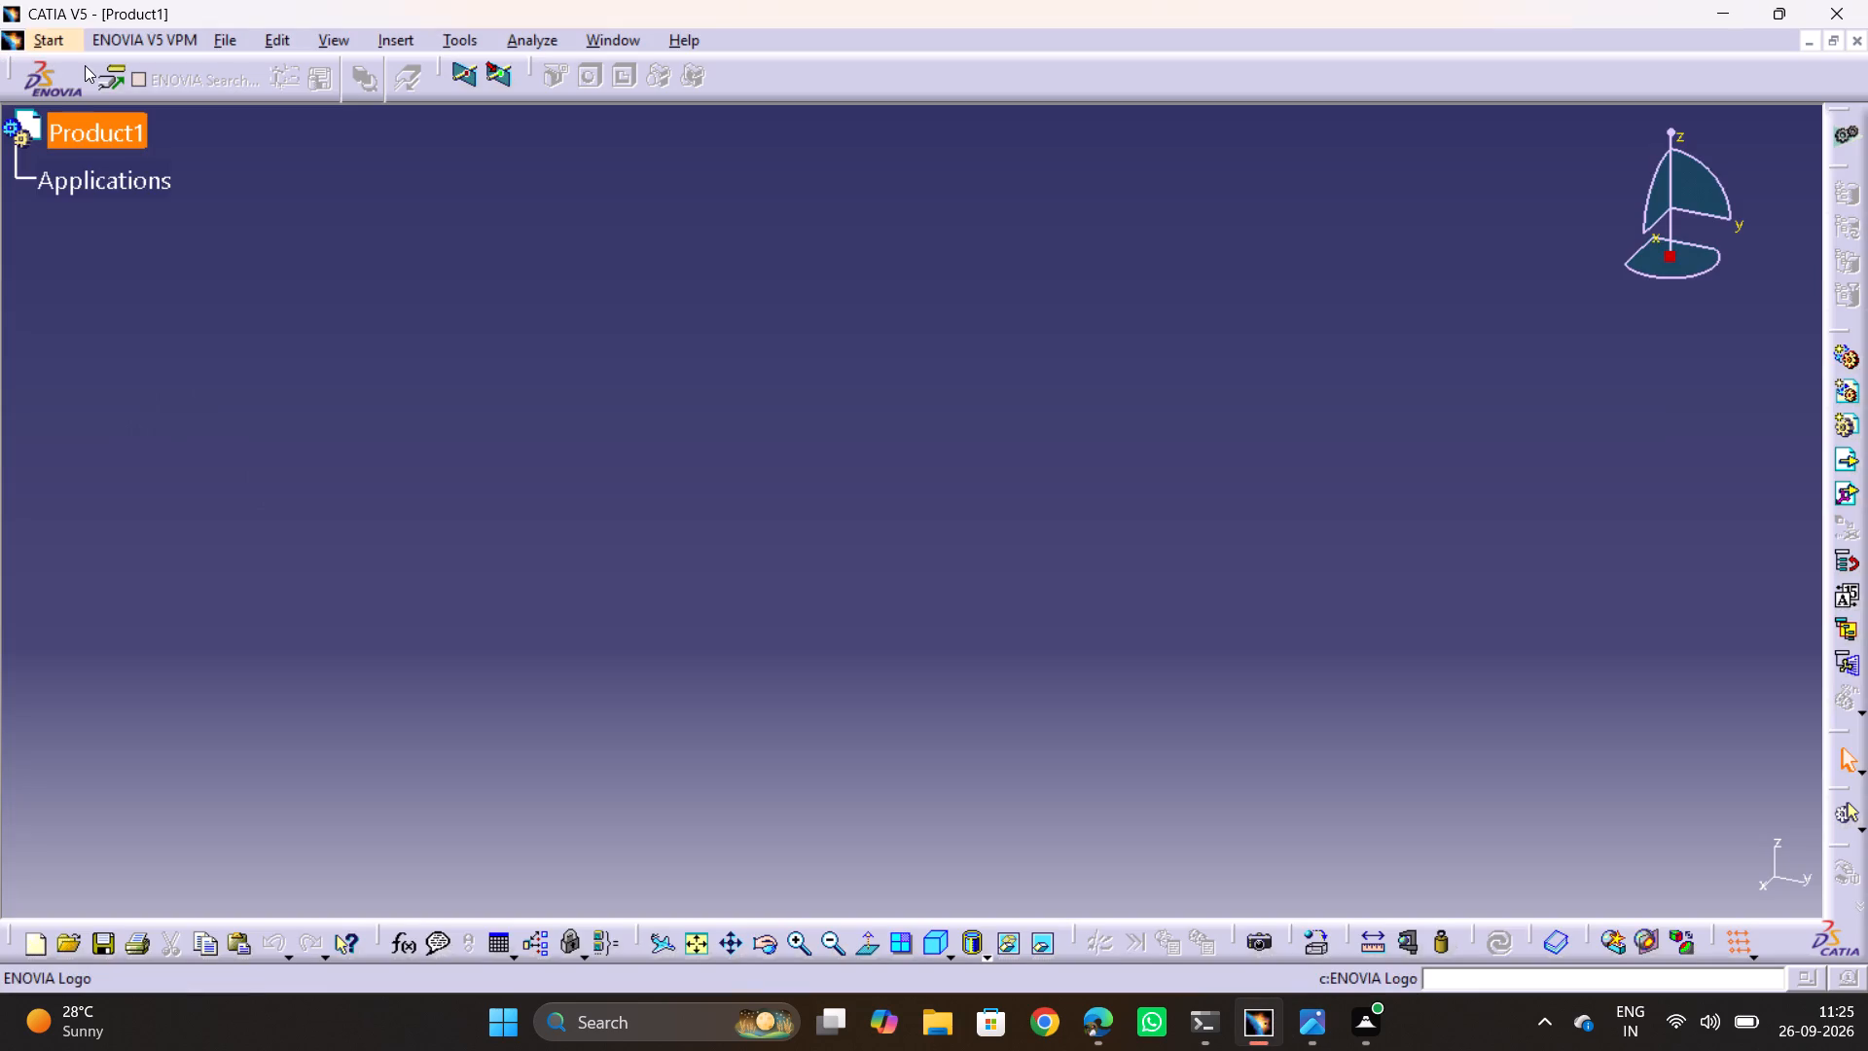
pyautogui.click(54, 48)
pyautogui.click(104, 137)
pyautogui.click(449, 122)
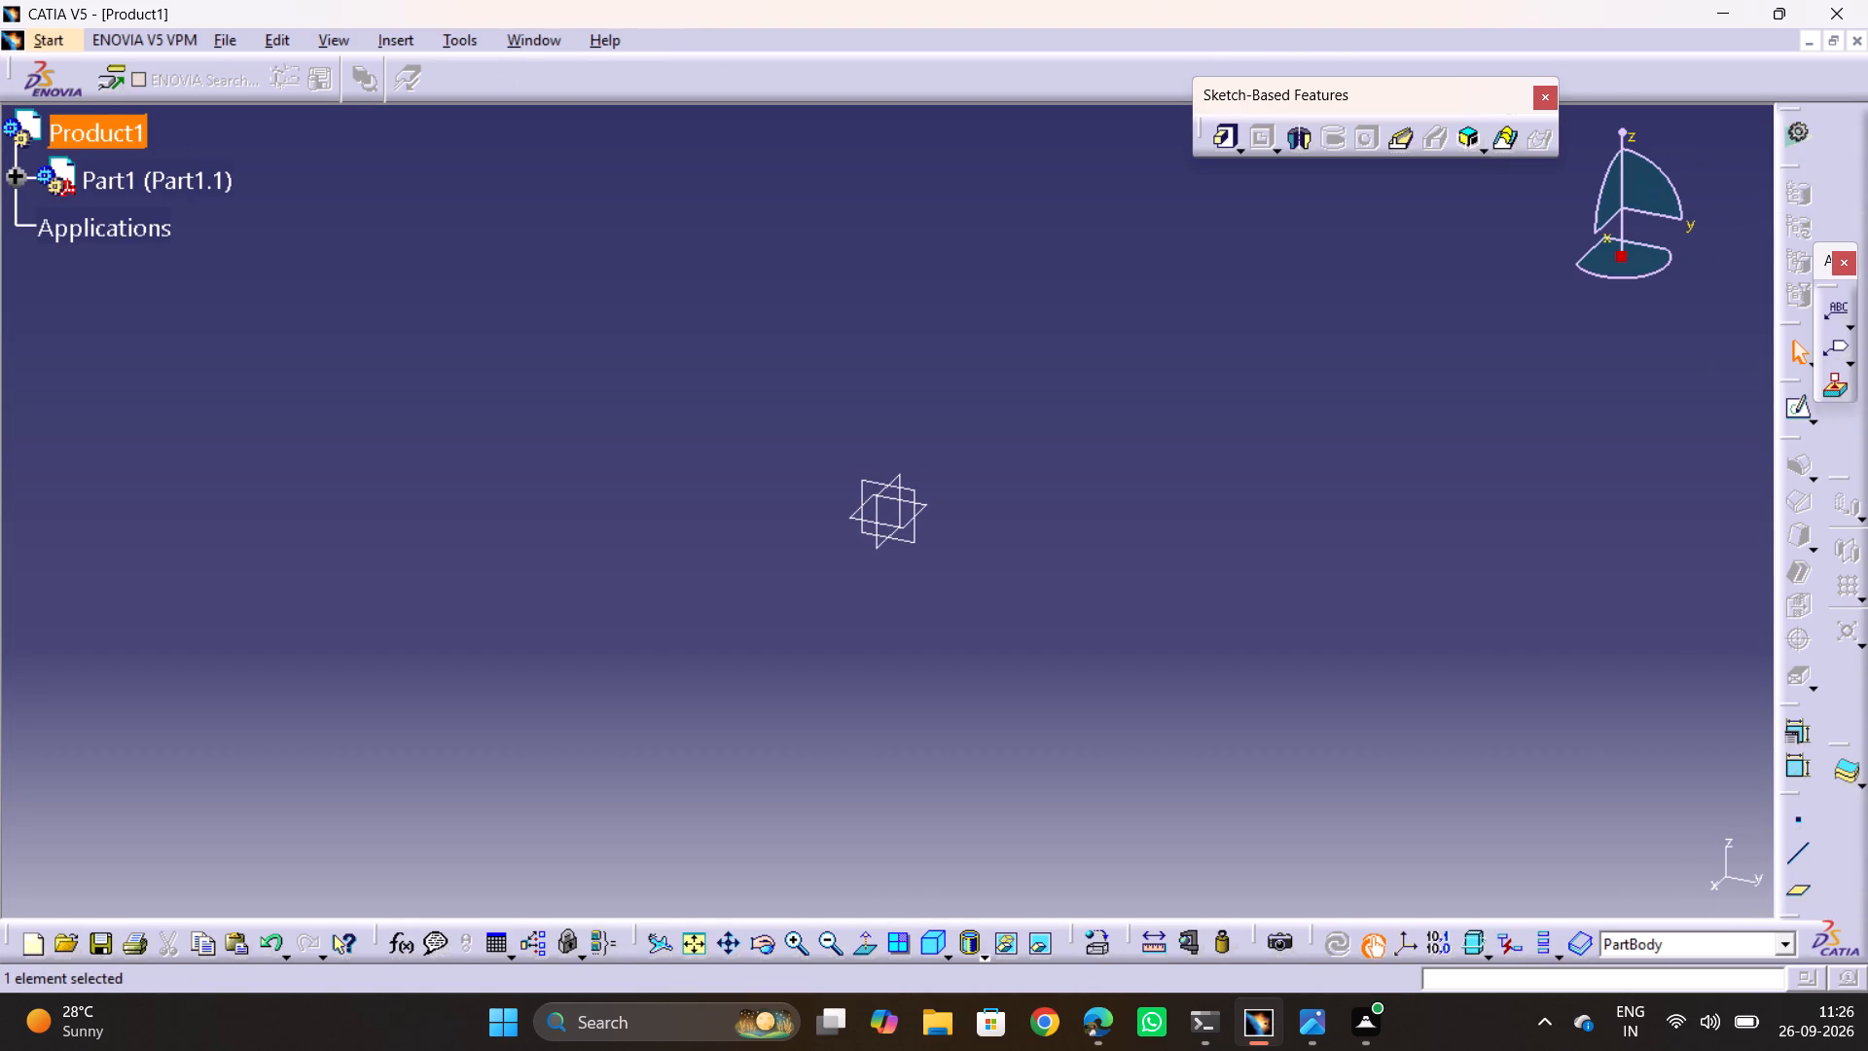
pyautogui.moveTo(172, 152); pyautogui.dragTo(674, 107)
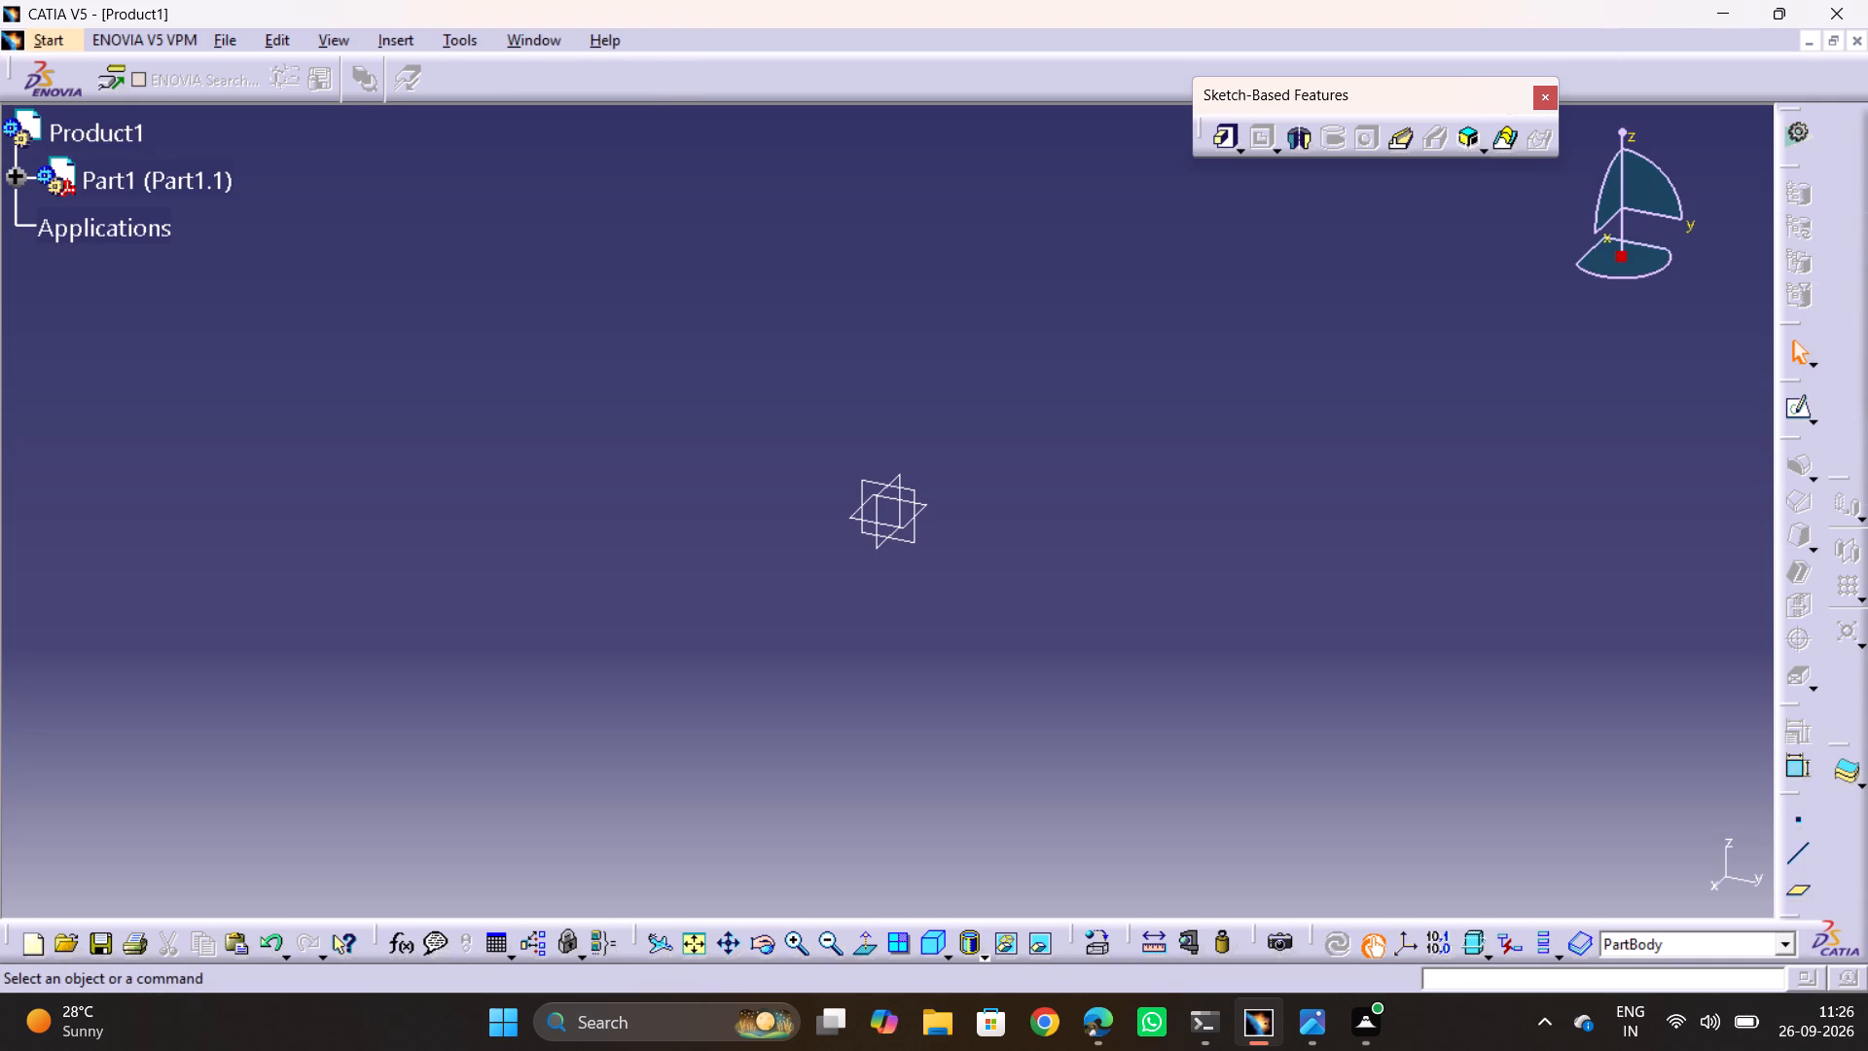
# Check the bracket reference drawing 1.jpg and open a sketch on the part's XY plane.
pyautogui.hotkey('alt', 'Tab')
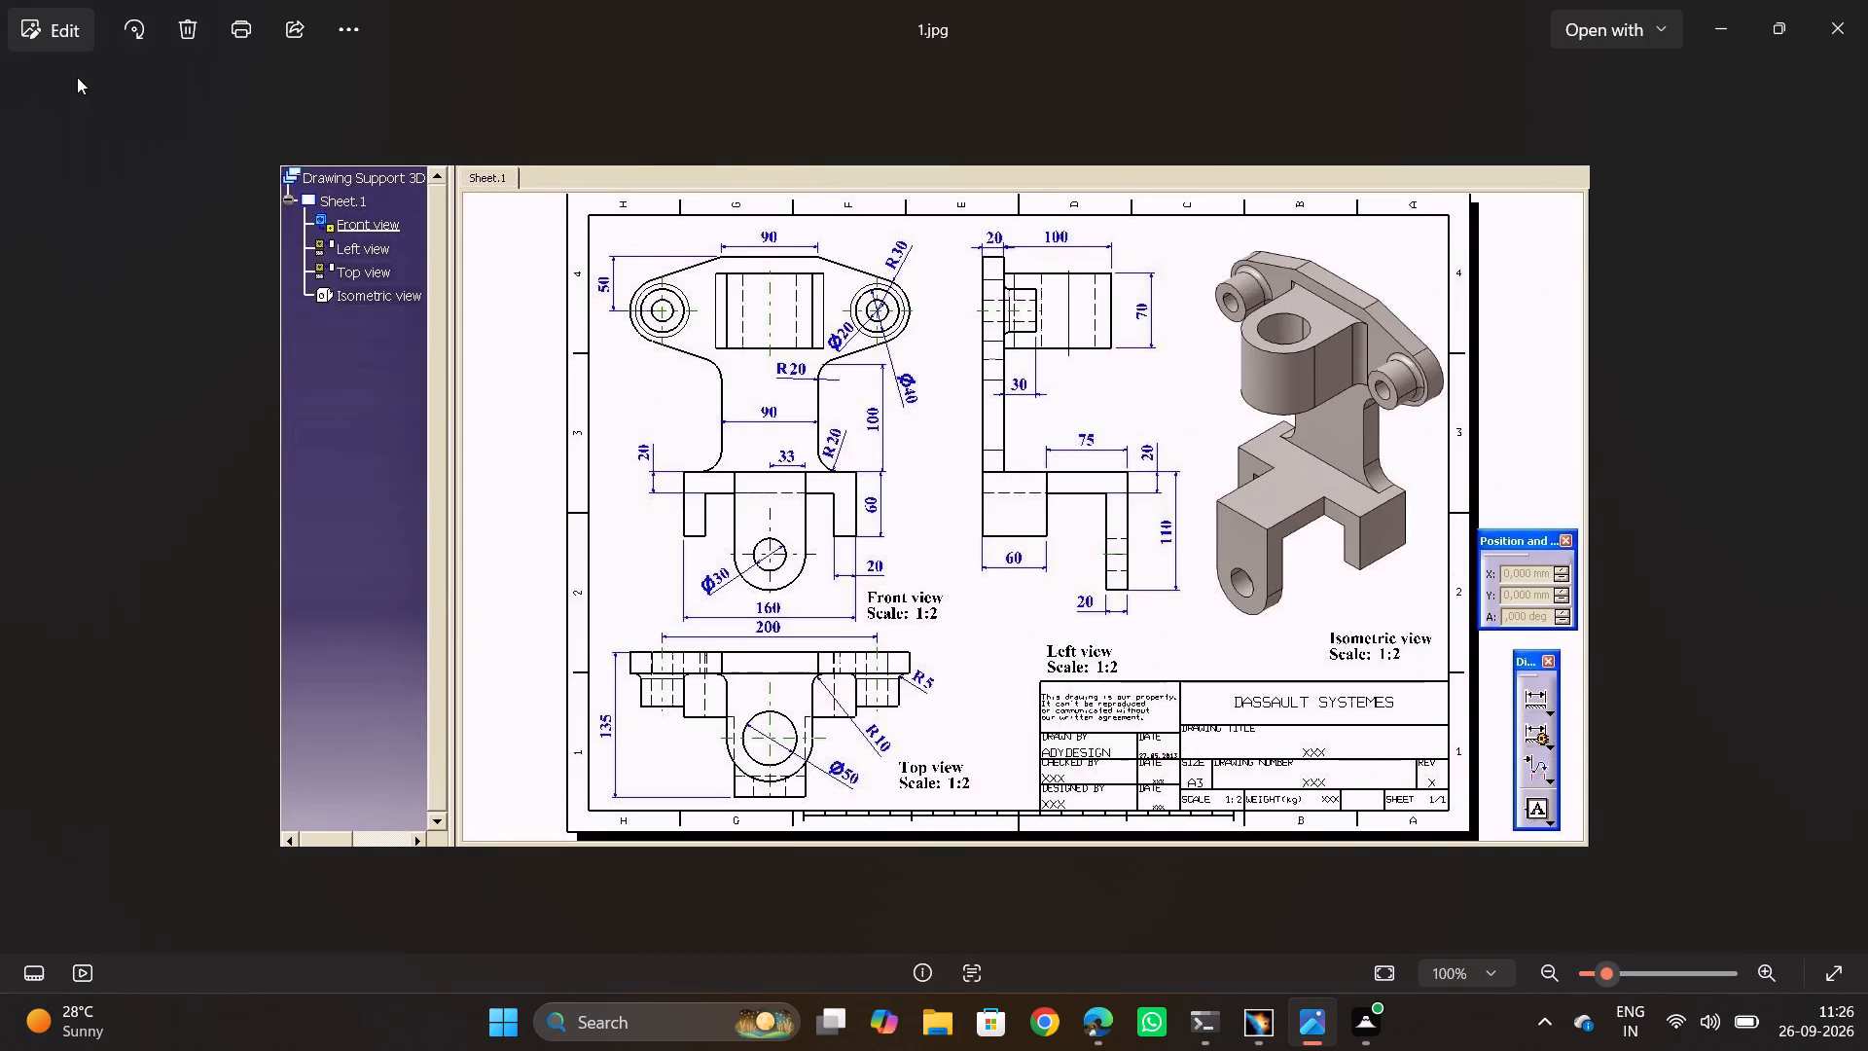
pyautogui.scroll(3, 986, 327)
pyautogui.moveTo(745, 349); pyautogui.dragTo(770, 485, button='middle')
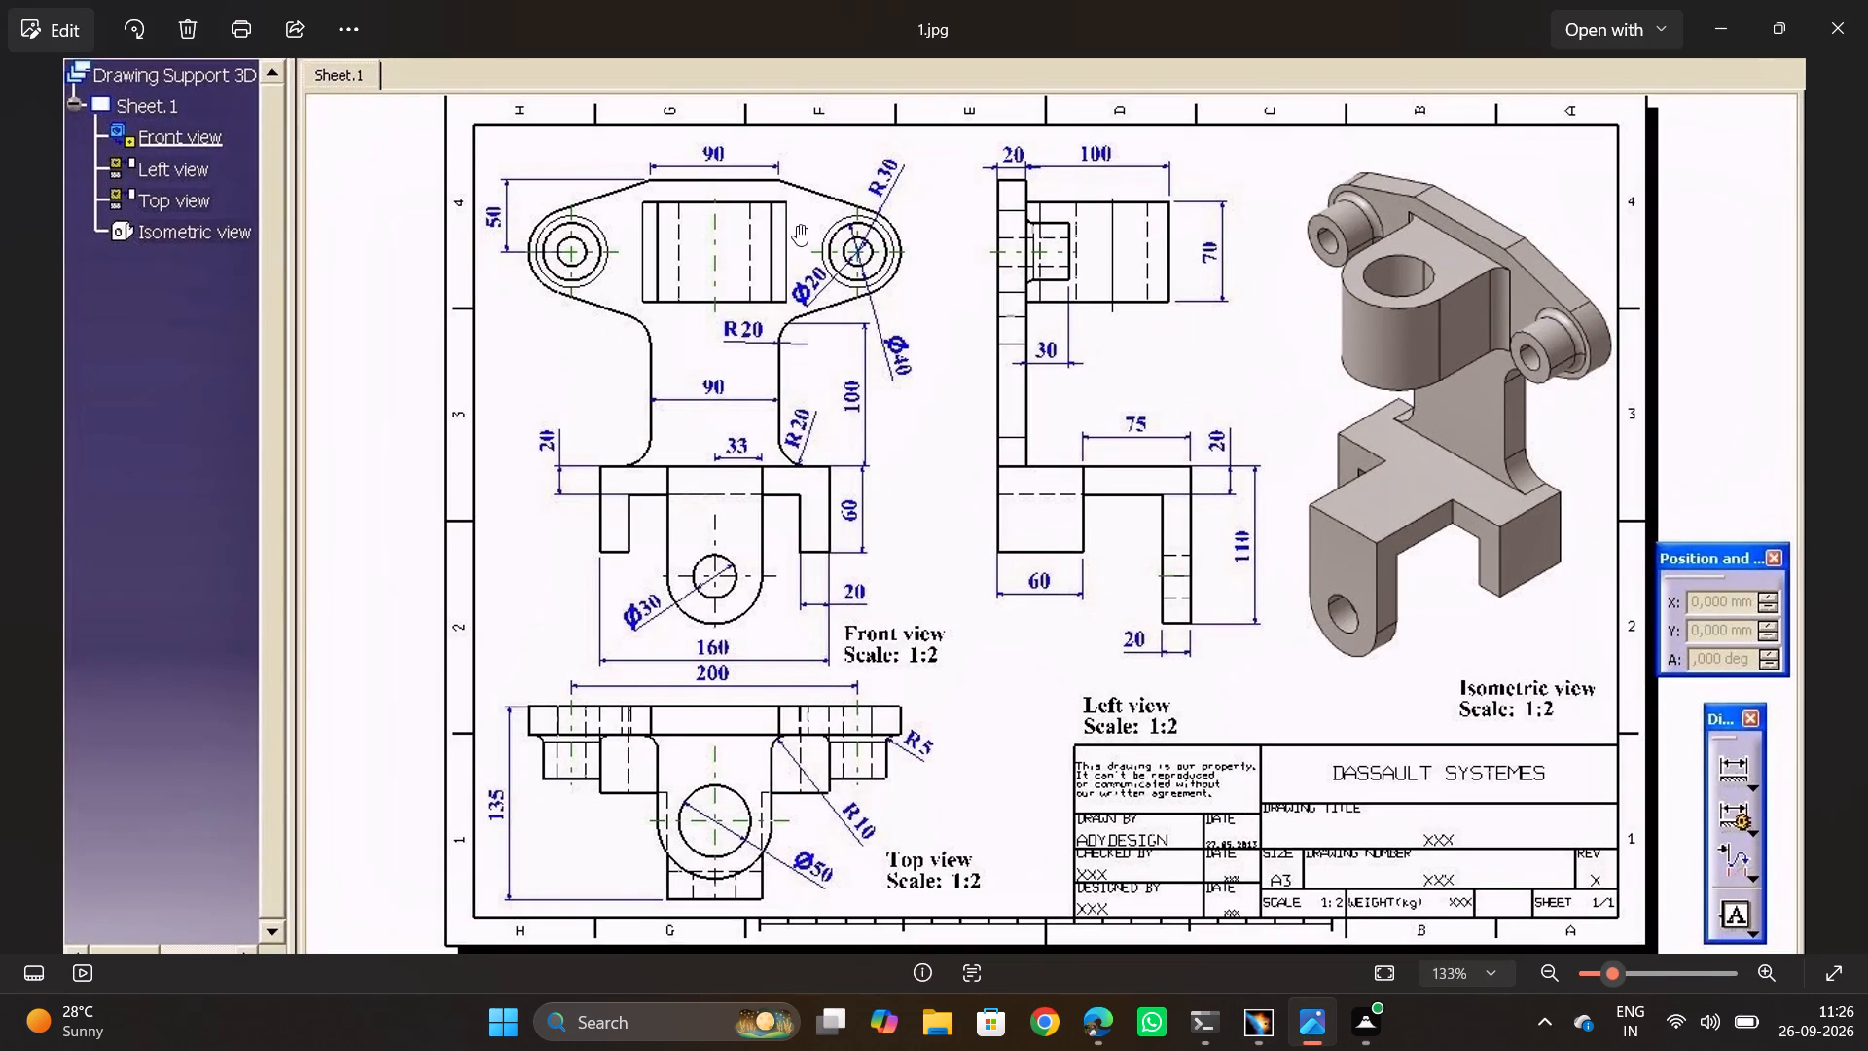
pyautogui.hotkey('alt', 'Tab')
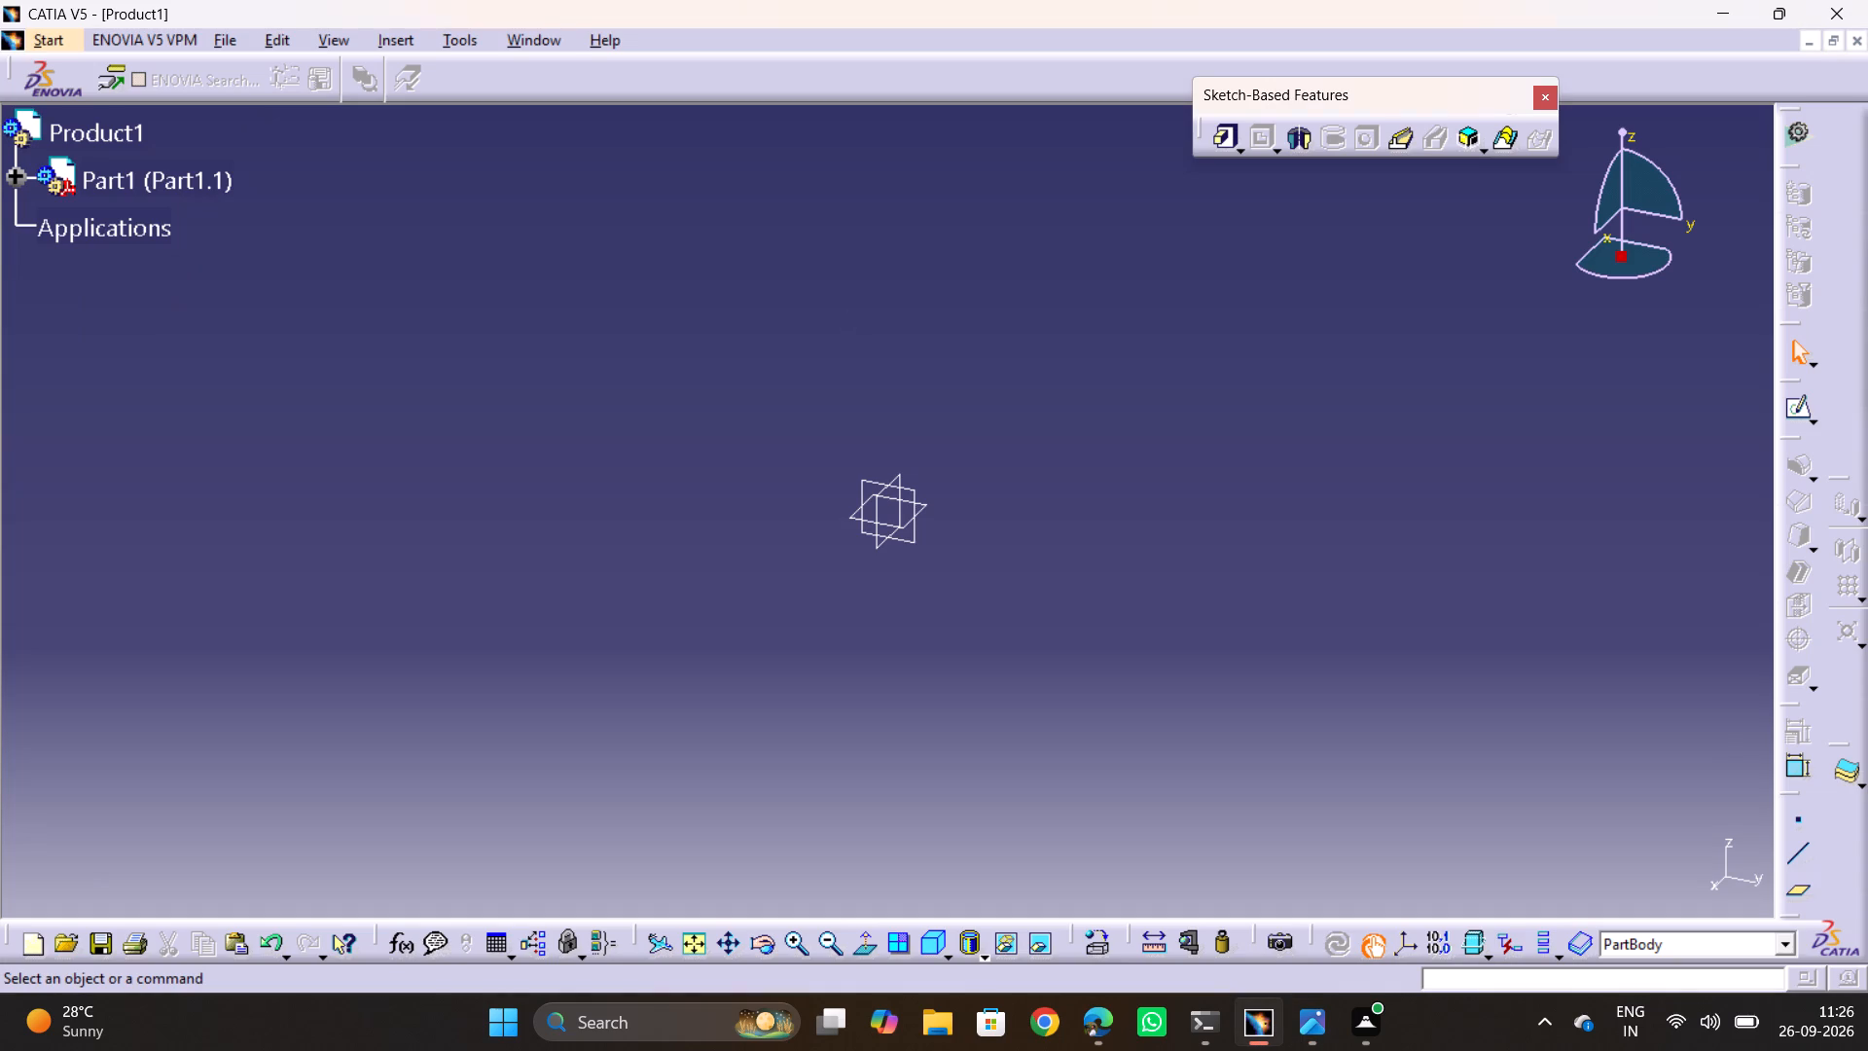
pyautogui.click(856, 524)
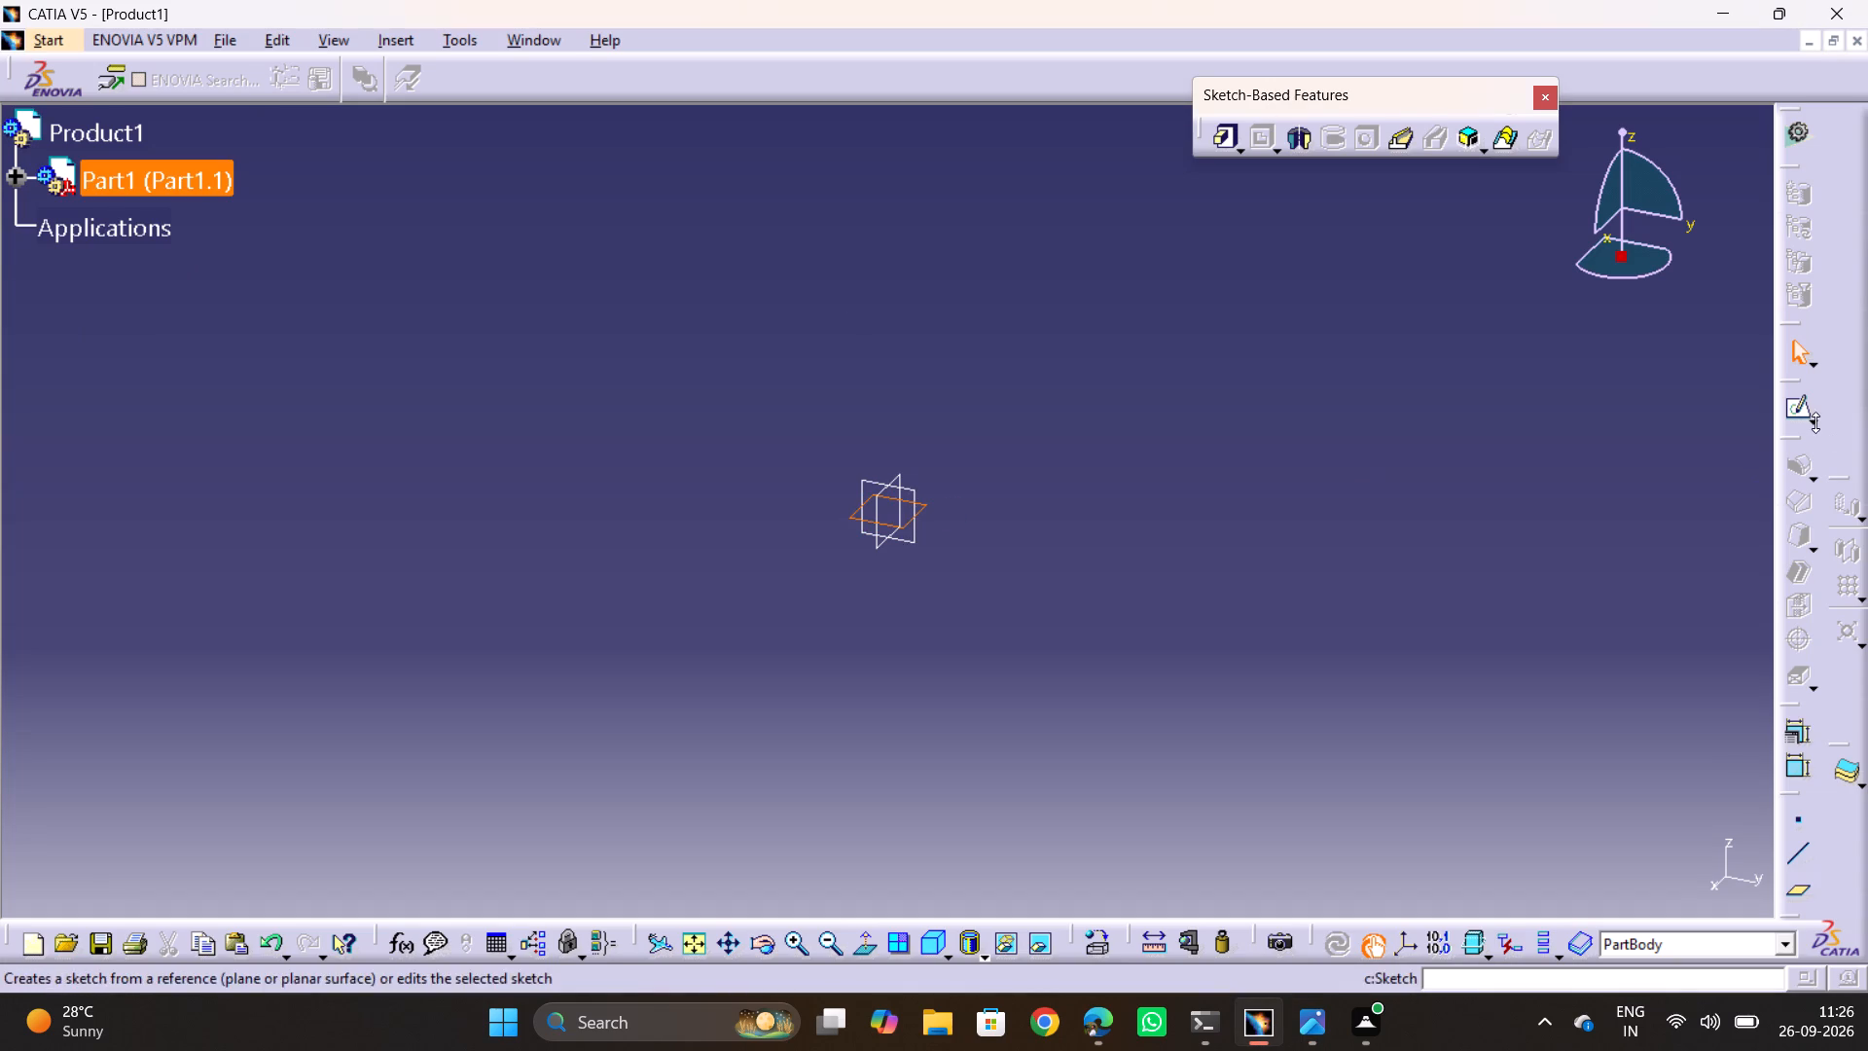
pyautogui.click(1805, 418)
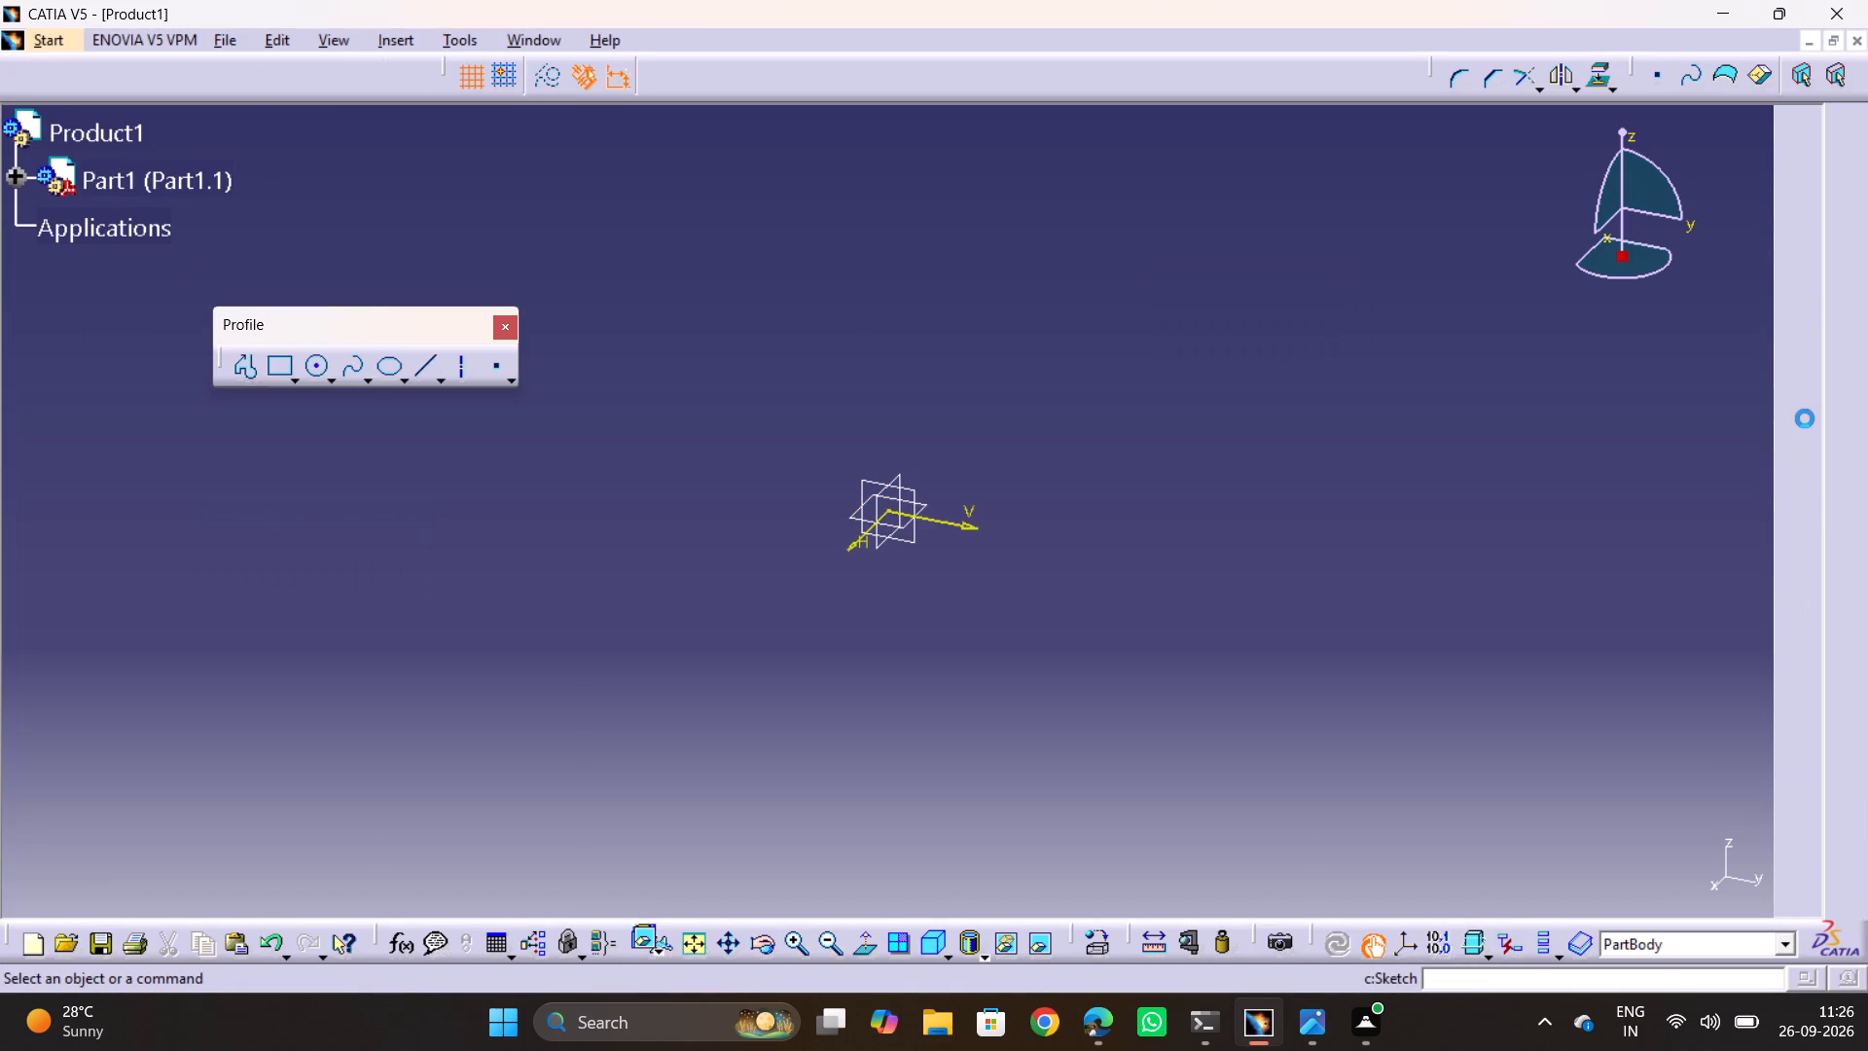
# Sketch two circles about 18 mm in diameter centred on the horizontal axis, about 54 mm either side of the origin.
pyautogui.hotkey('alt', 'Tab')
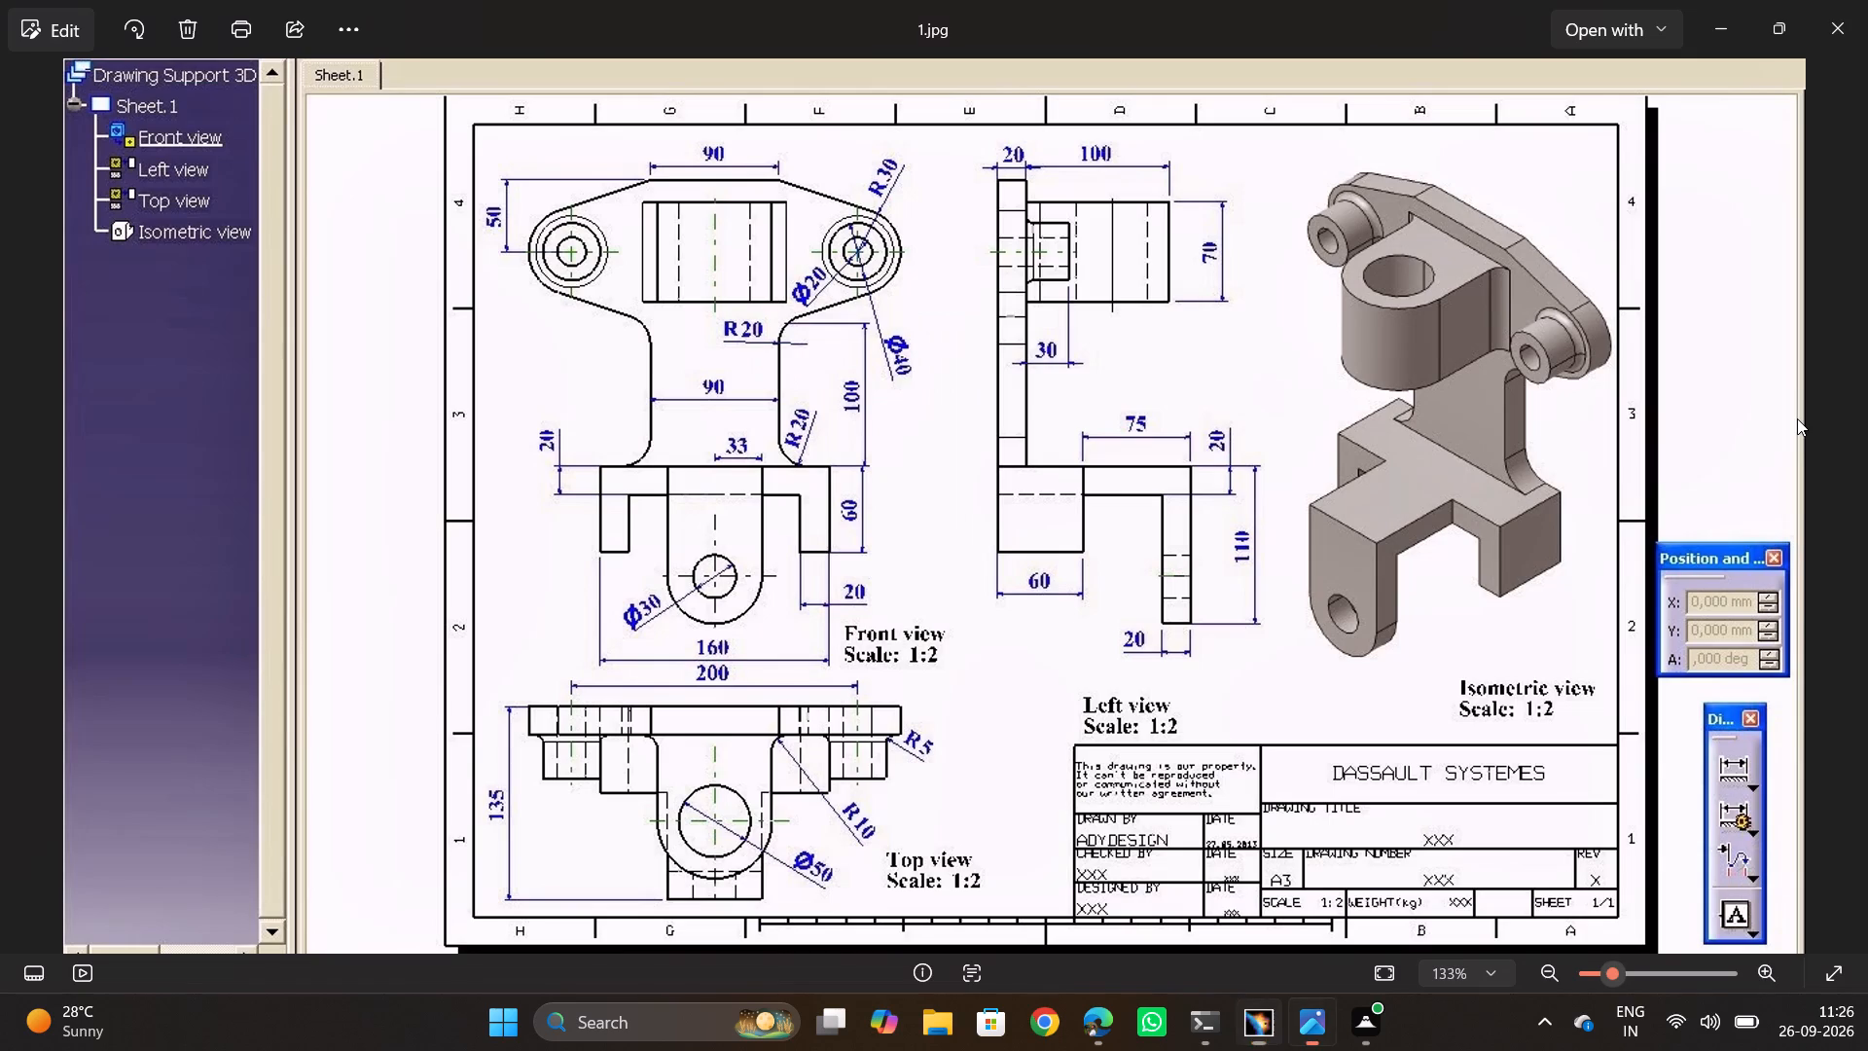
pyautogui.hotkey('alt', 'Tab')
pyautogui.keyDown('ctrl'); pyautogui.scroll(1, 960, 442); pyautogui.keyUp('ctrl')
pyautogui.keyDown('ctrl'); pyautogui.moveTo(965, 436); pyautogui.dragTo(995, 340, button='middle'); pyautogui.keyUp('ctrl')
pyautogui.hotkey('alt', 'Tab')
pyautogui.hotkey('alt', 'Tab')
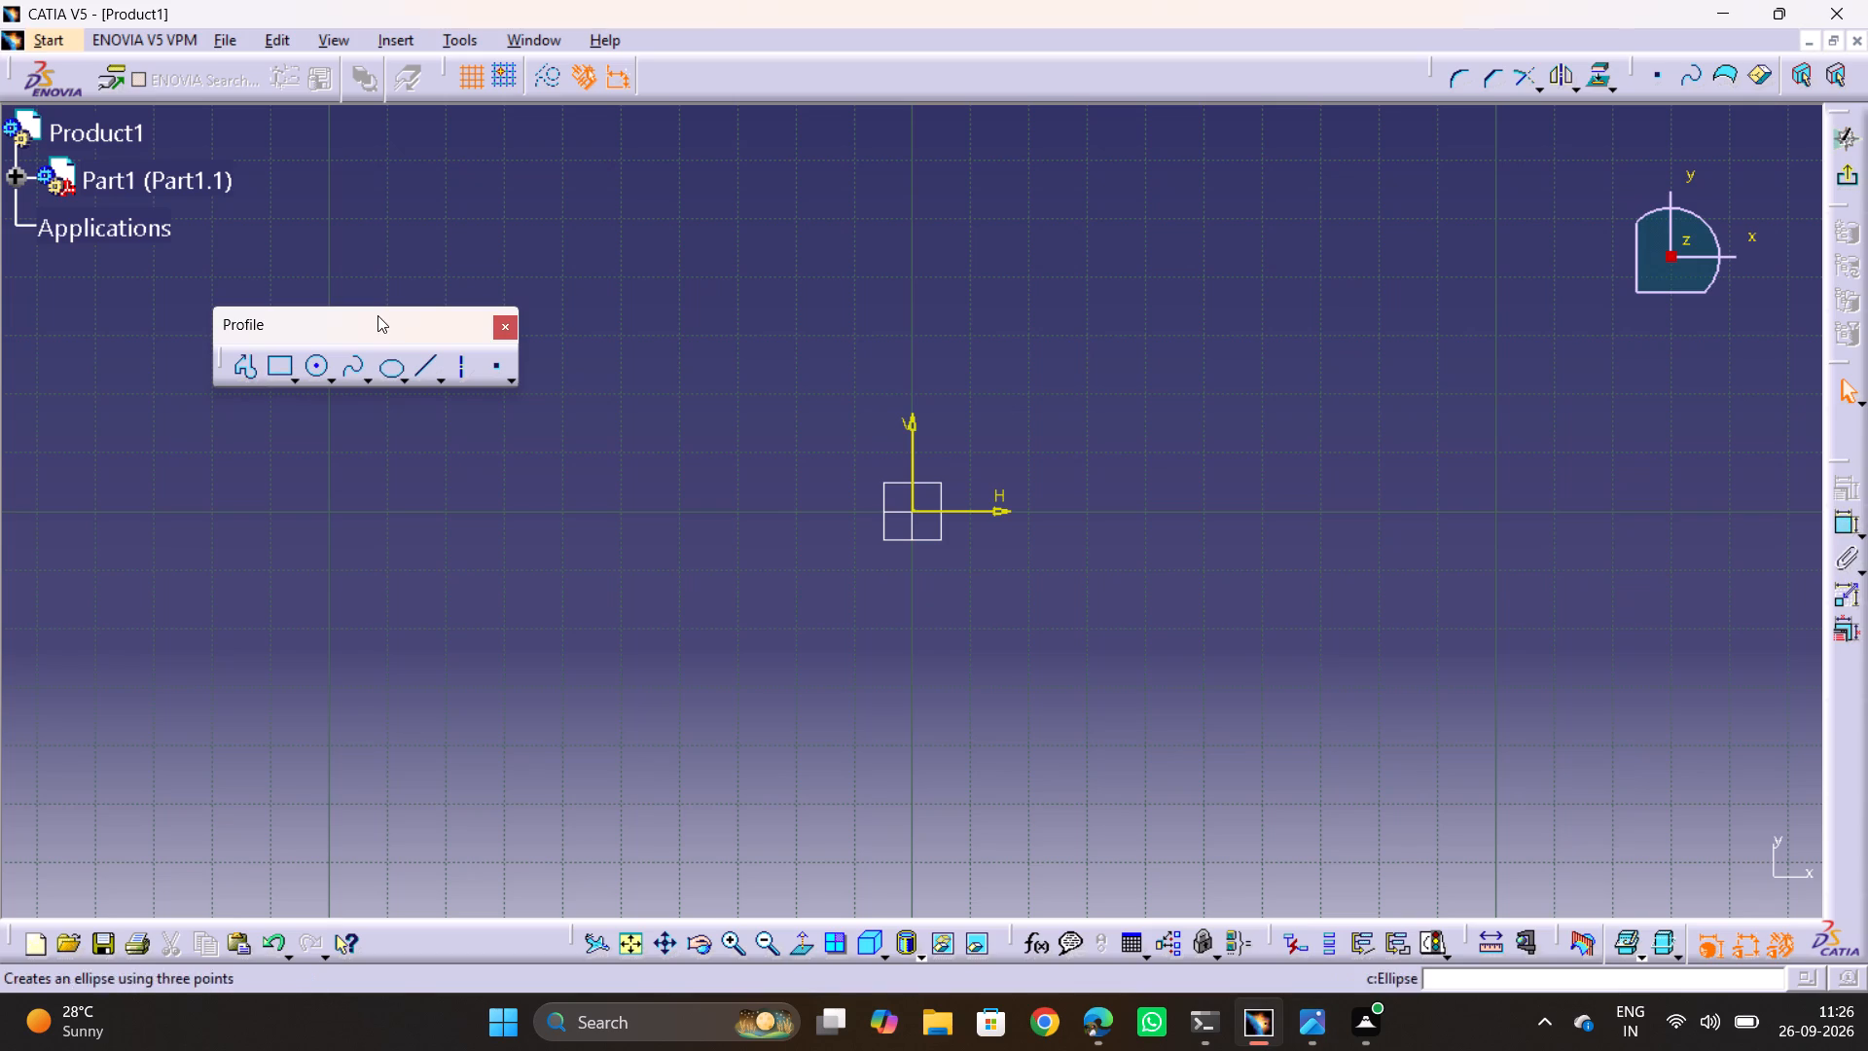
pyautogui.doubleClick(313, 367)
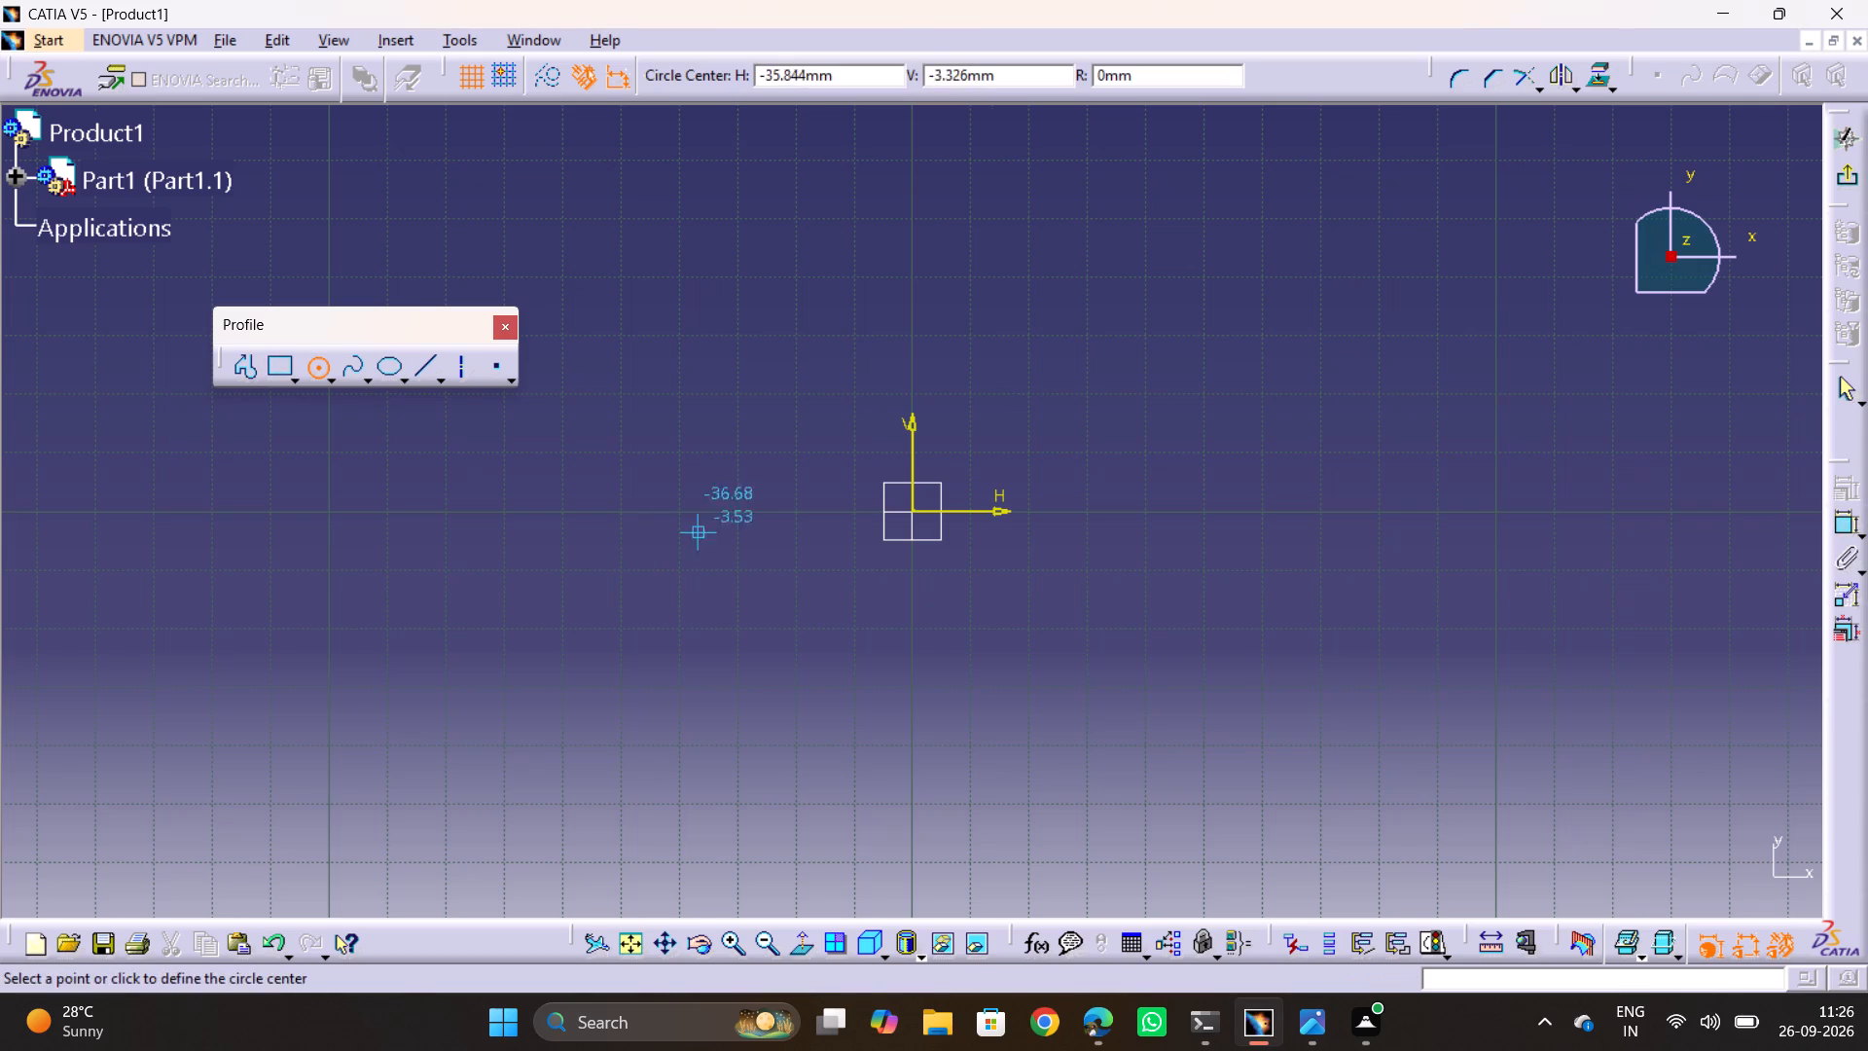
pyautogui.click(596, 515)
pyautogui.click(633, 472)
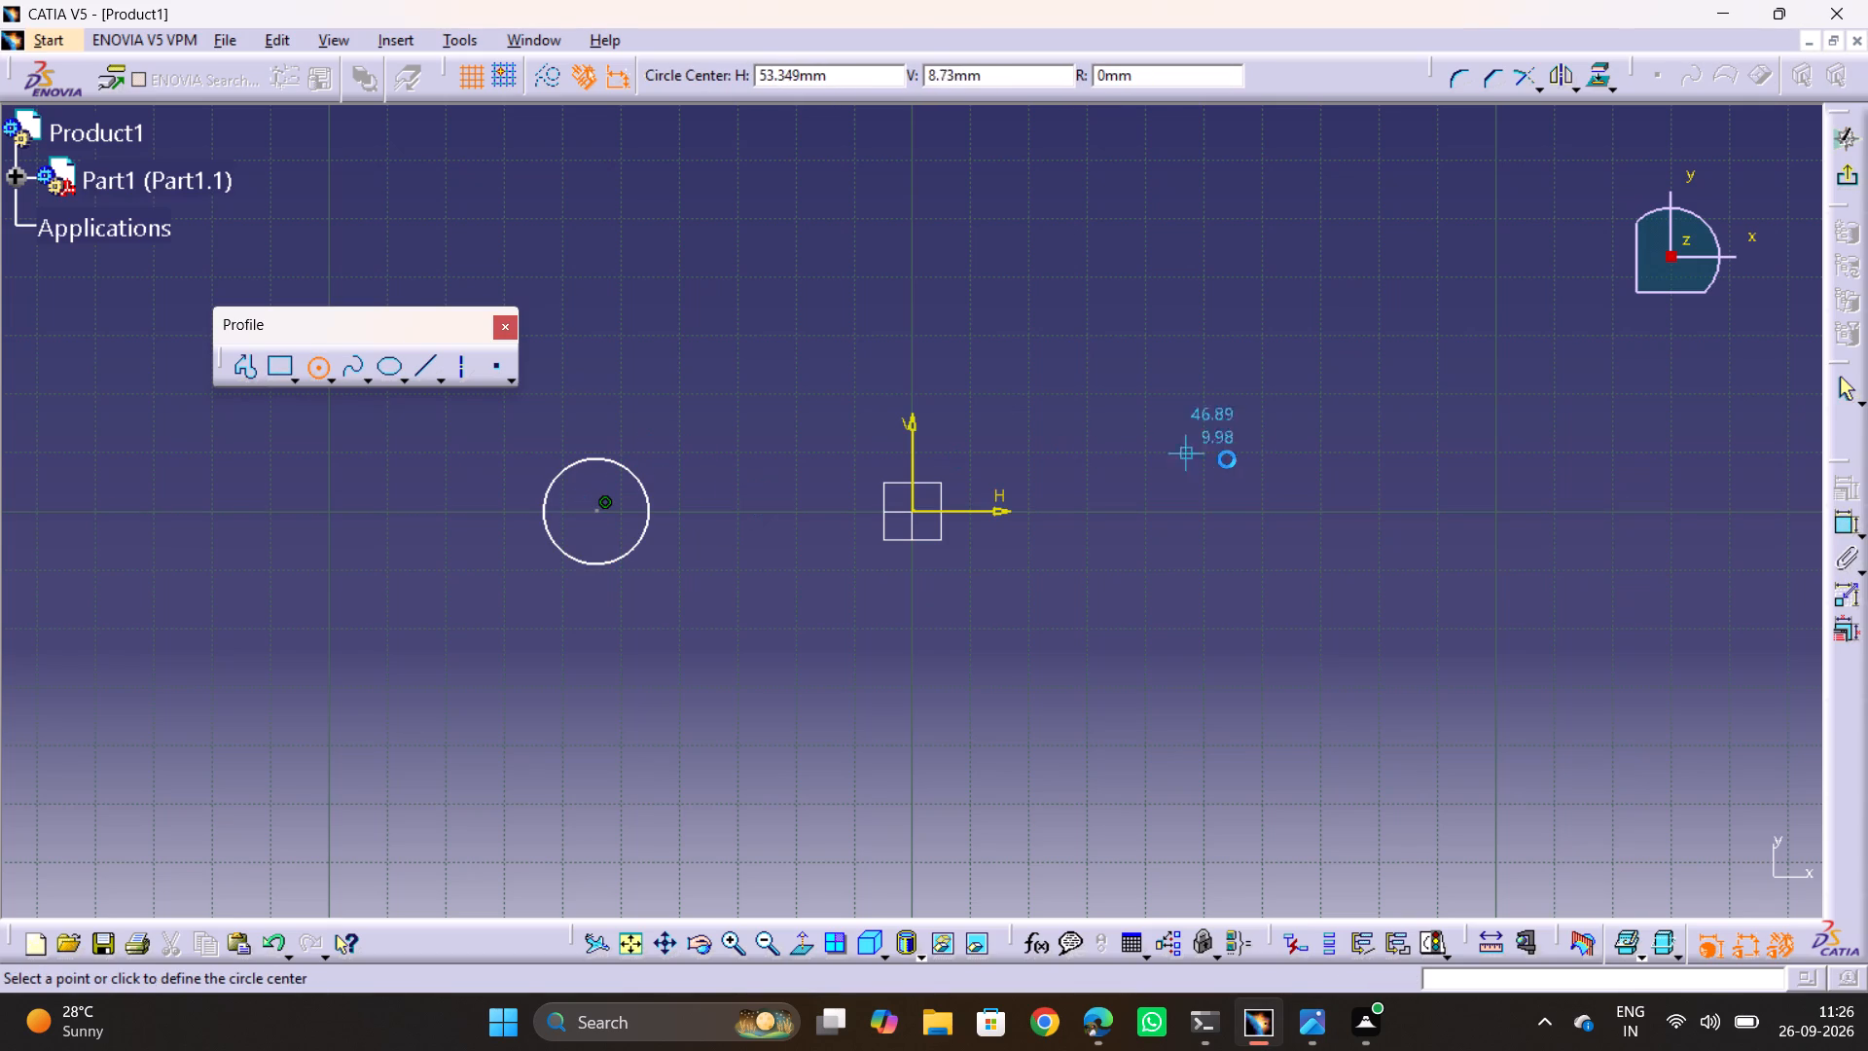
pyautogui.click(1232, 513)
pyautogui.click(1257, 464)
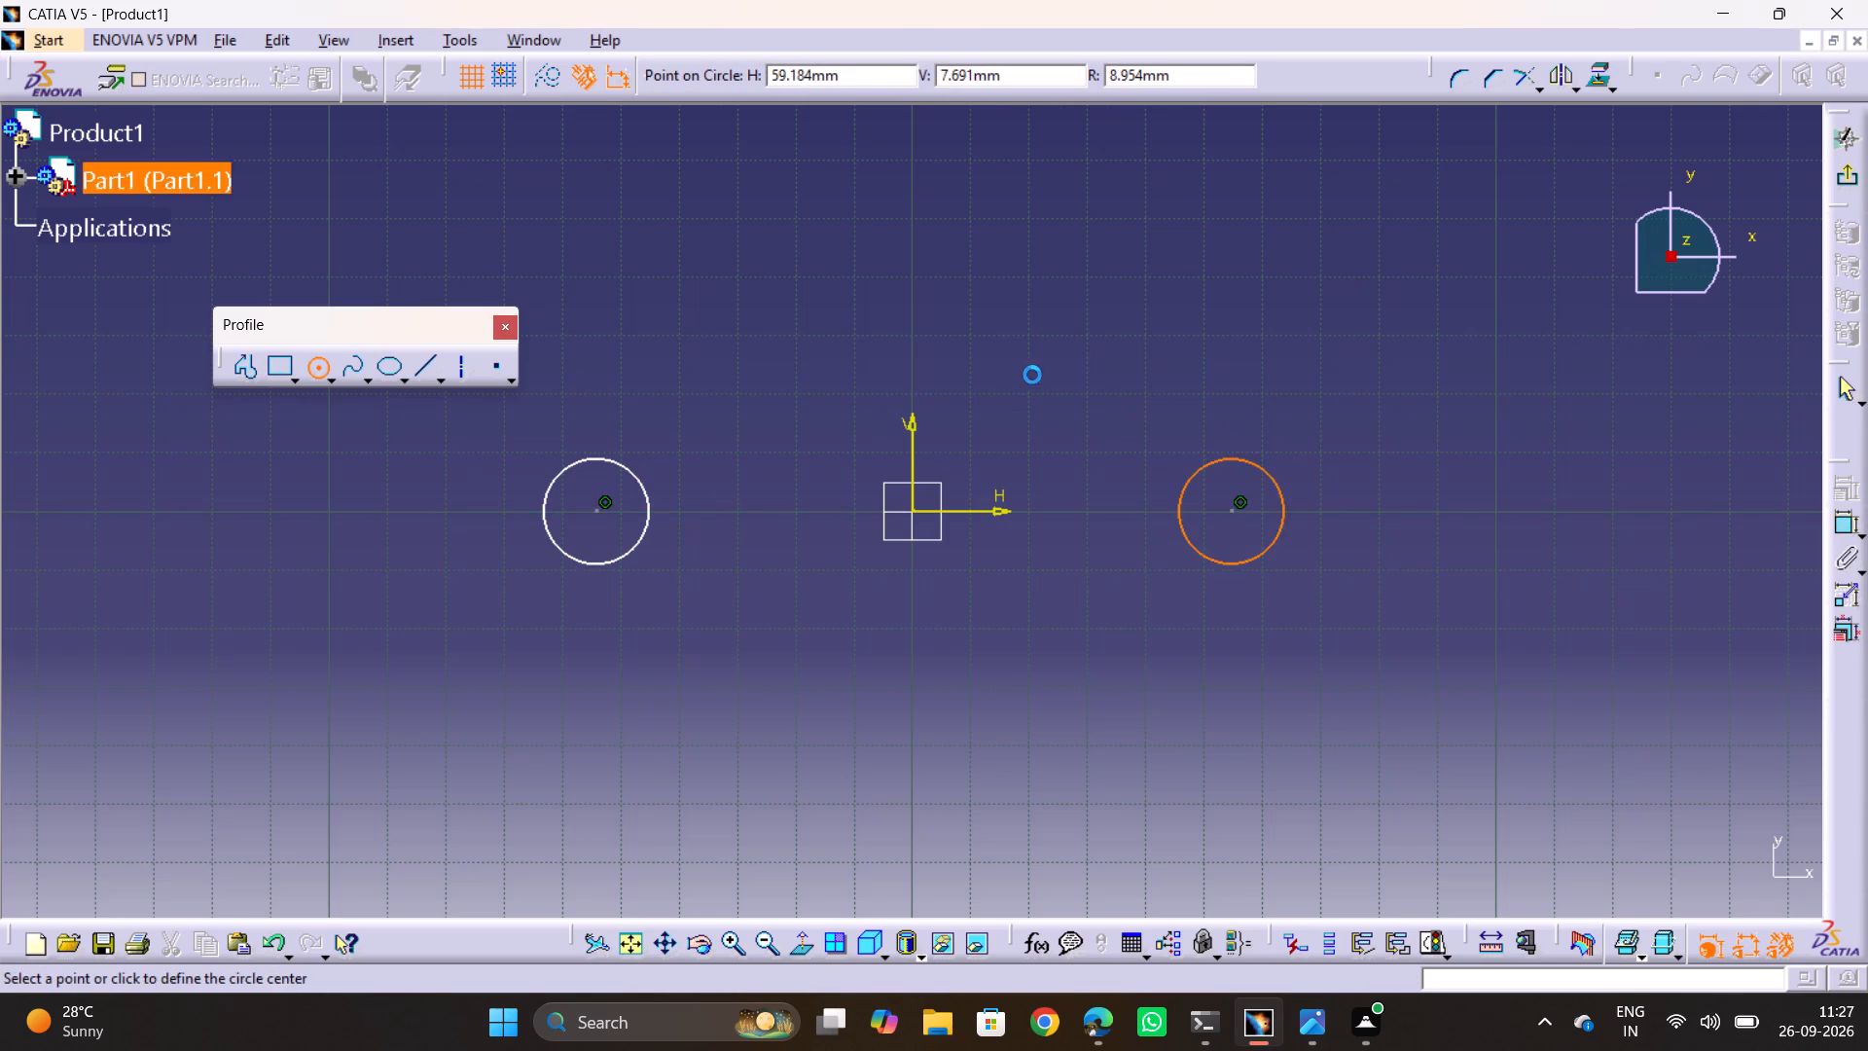
pyautogui.moveTo(1022, 375); pyautogui.dragTo(1033, 416, button='middle')
pyautogui.hotkey('alt', 'Tab')
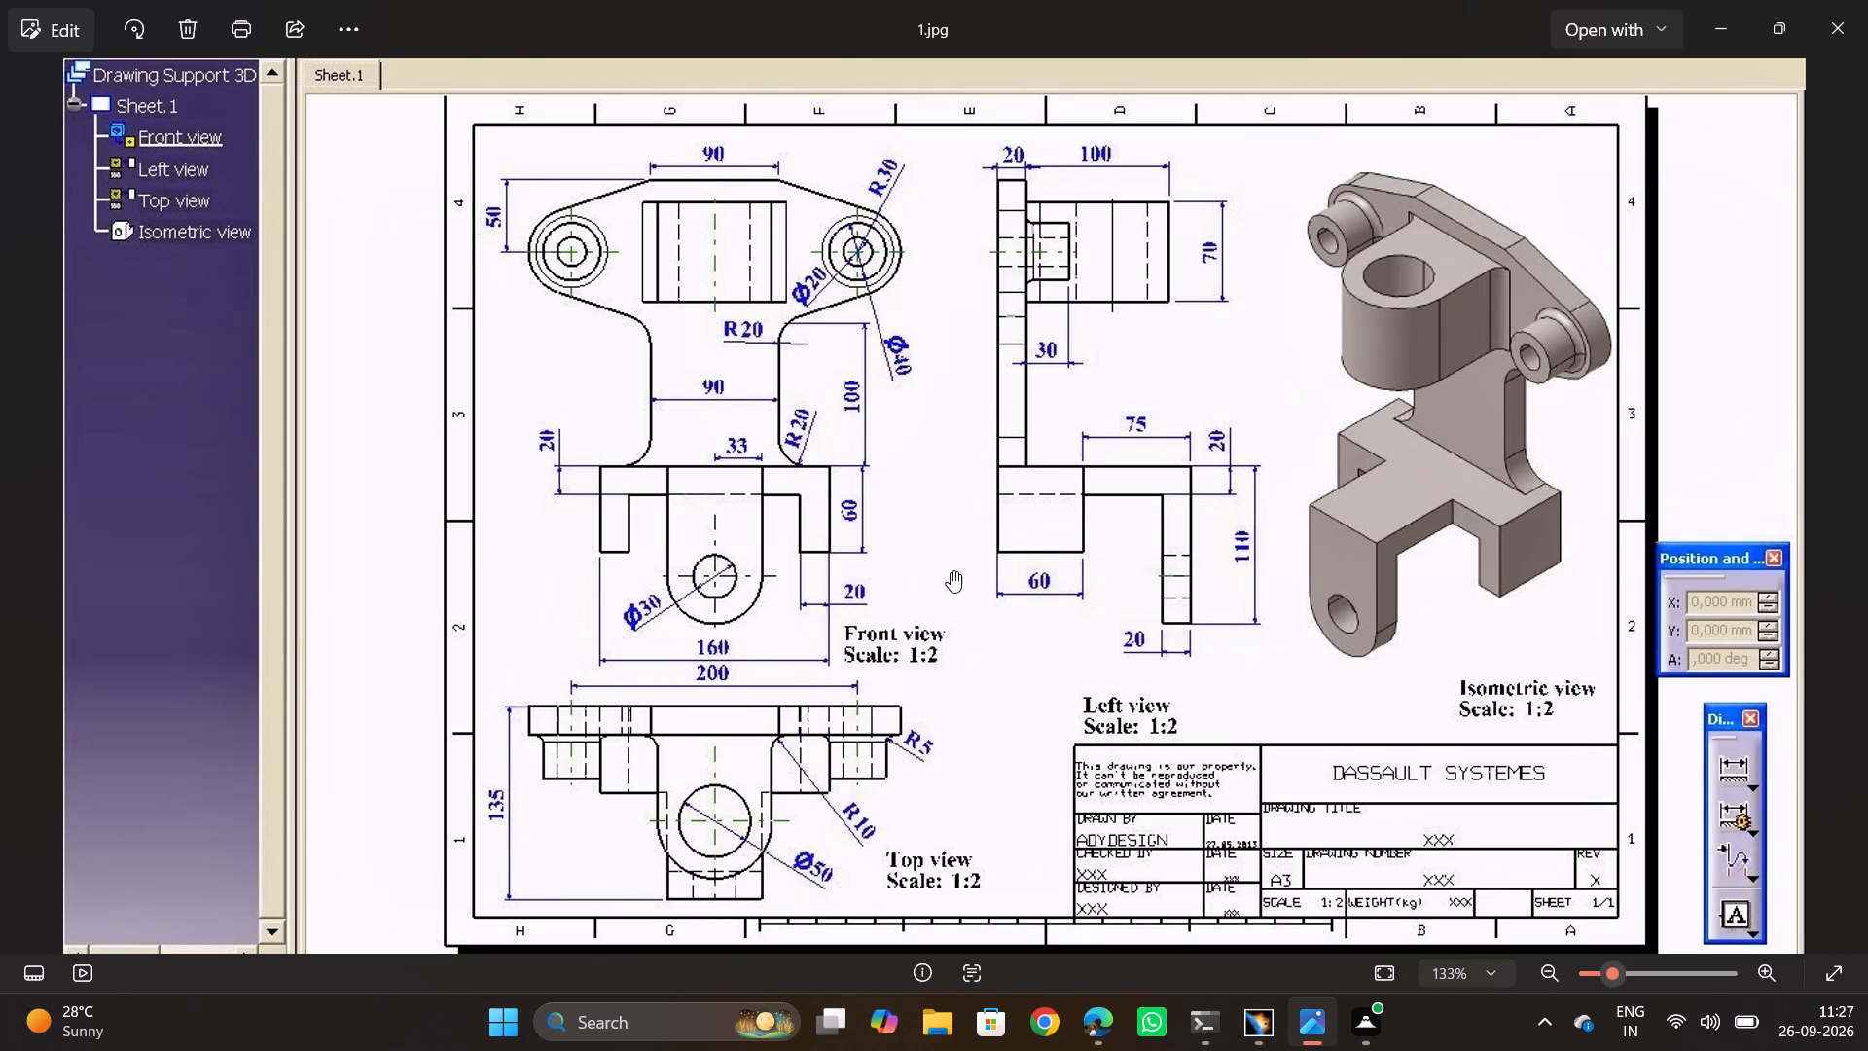
pyautogui.hotkey('alt', 'Tab')
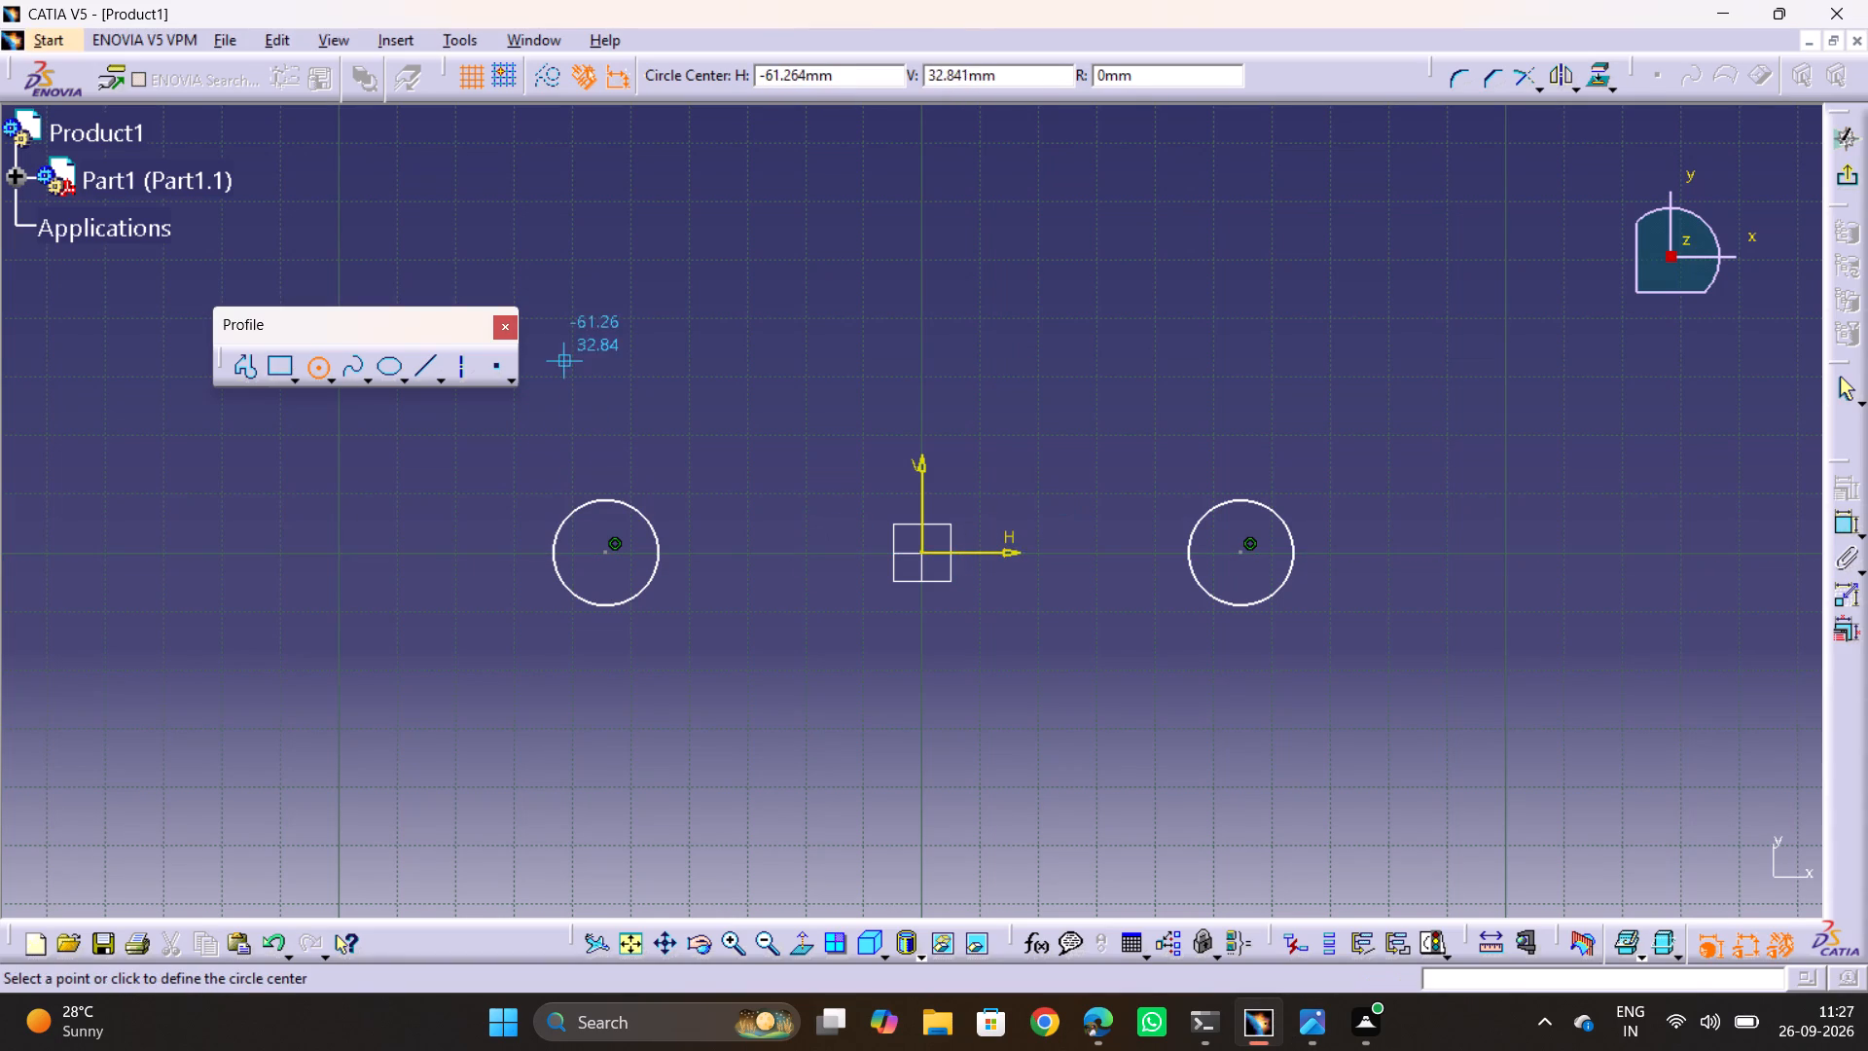
pyautogui.press('Escape')
pyautogui.press('Escape')
pyautogui.press('Escape')
pyautogui.press('Escape')
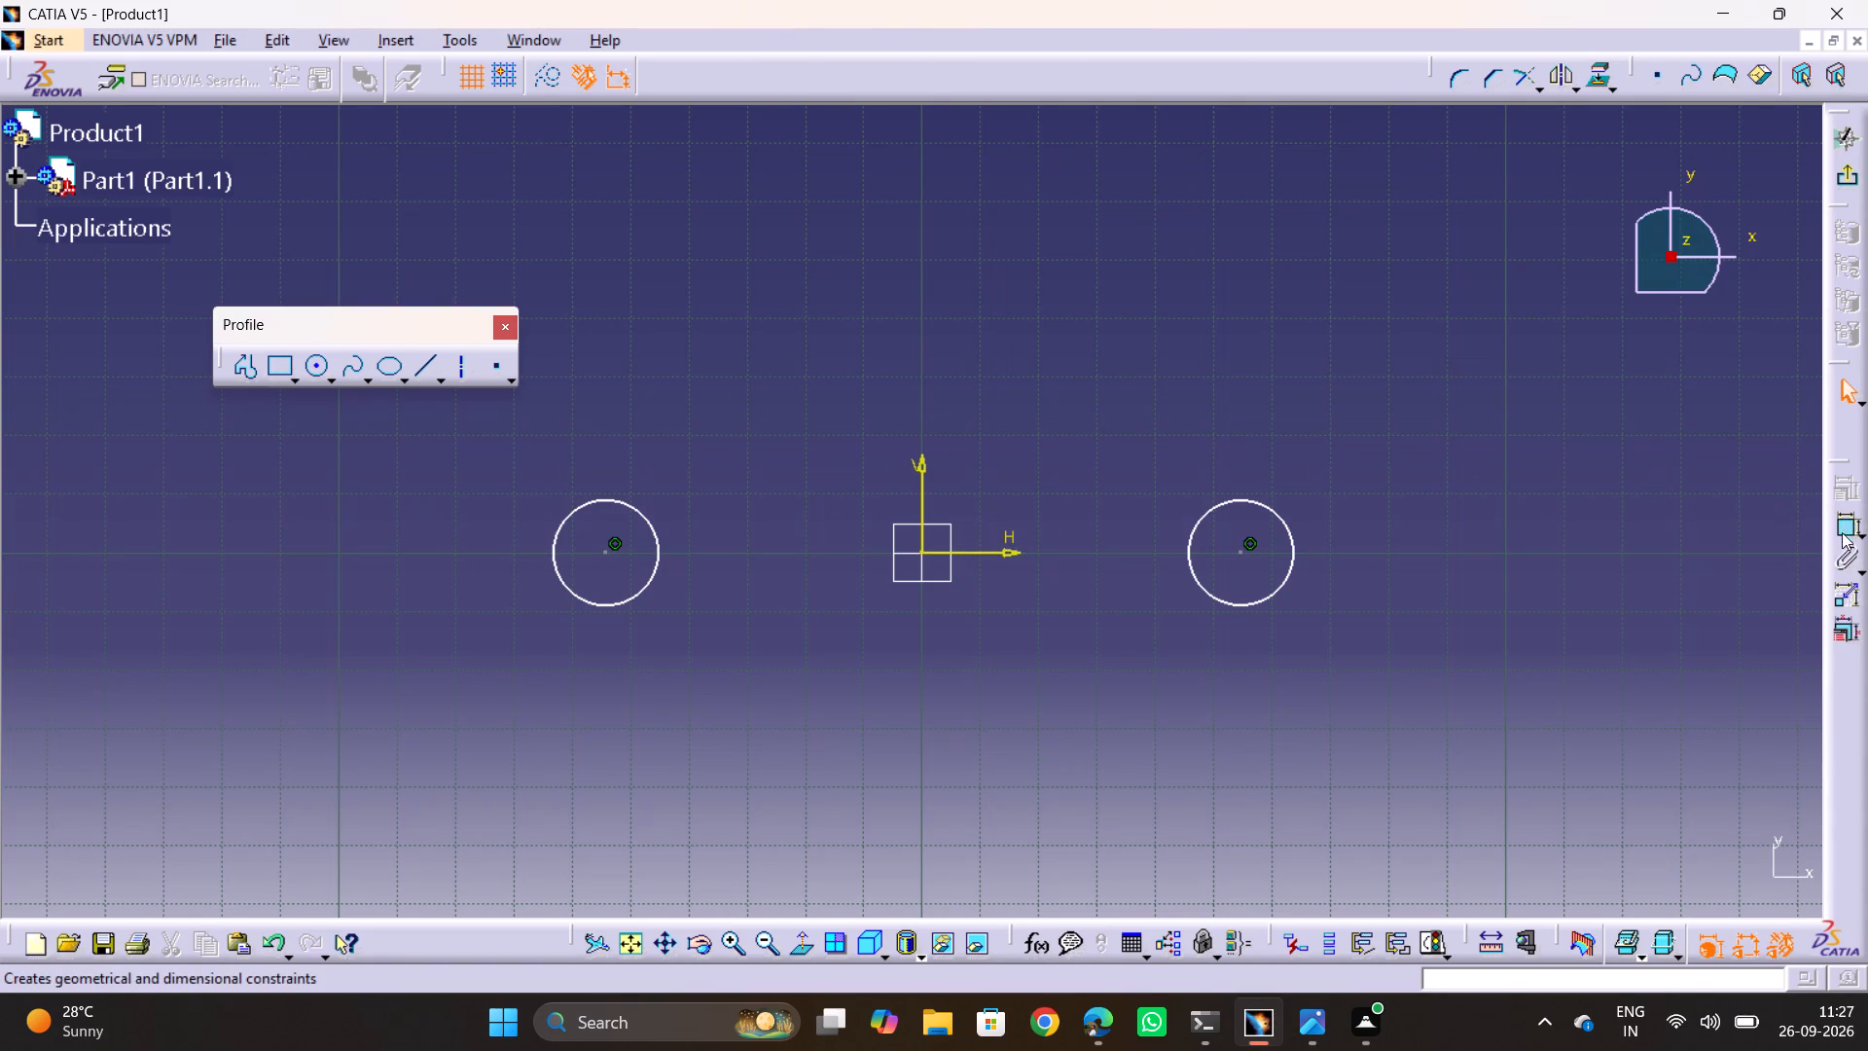
# Dimension the diameter of the circle on the positive H side and set it to 30 mm.
pyautogui.click(1847, 525)
pyautogui.click(1293, 553)
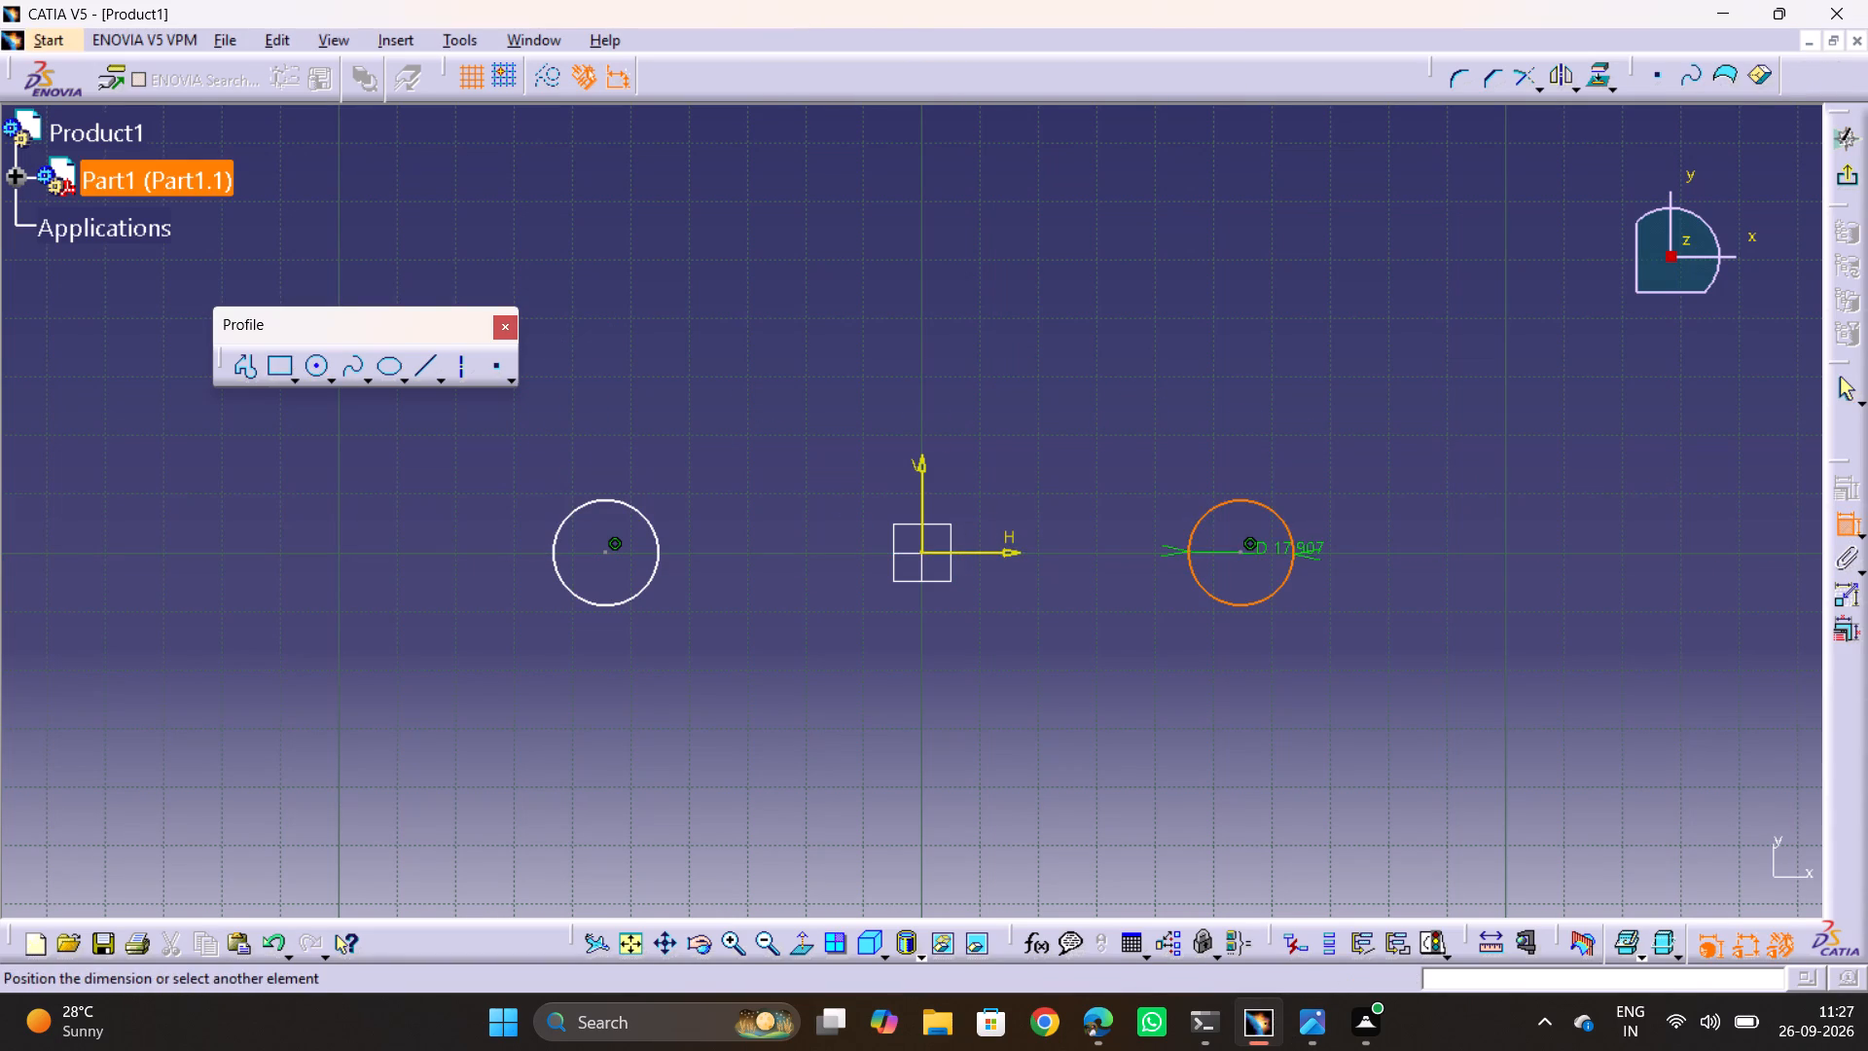
pyautogui.click(1360, 535)
pyautogui.hotkey('alt', 'Tab')
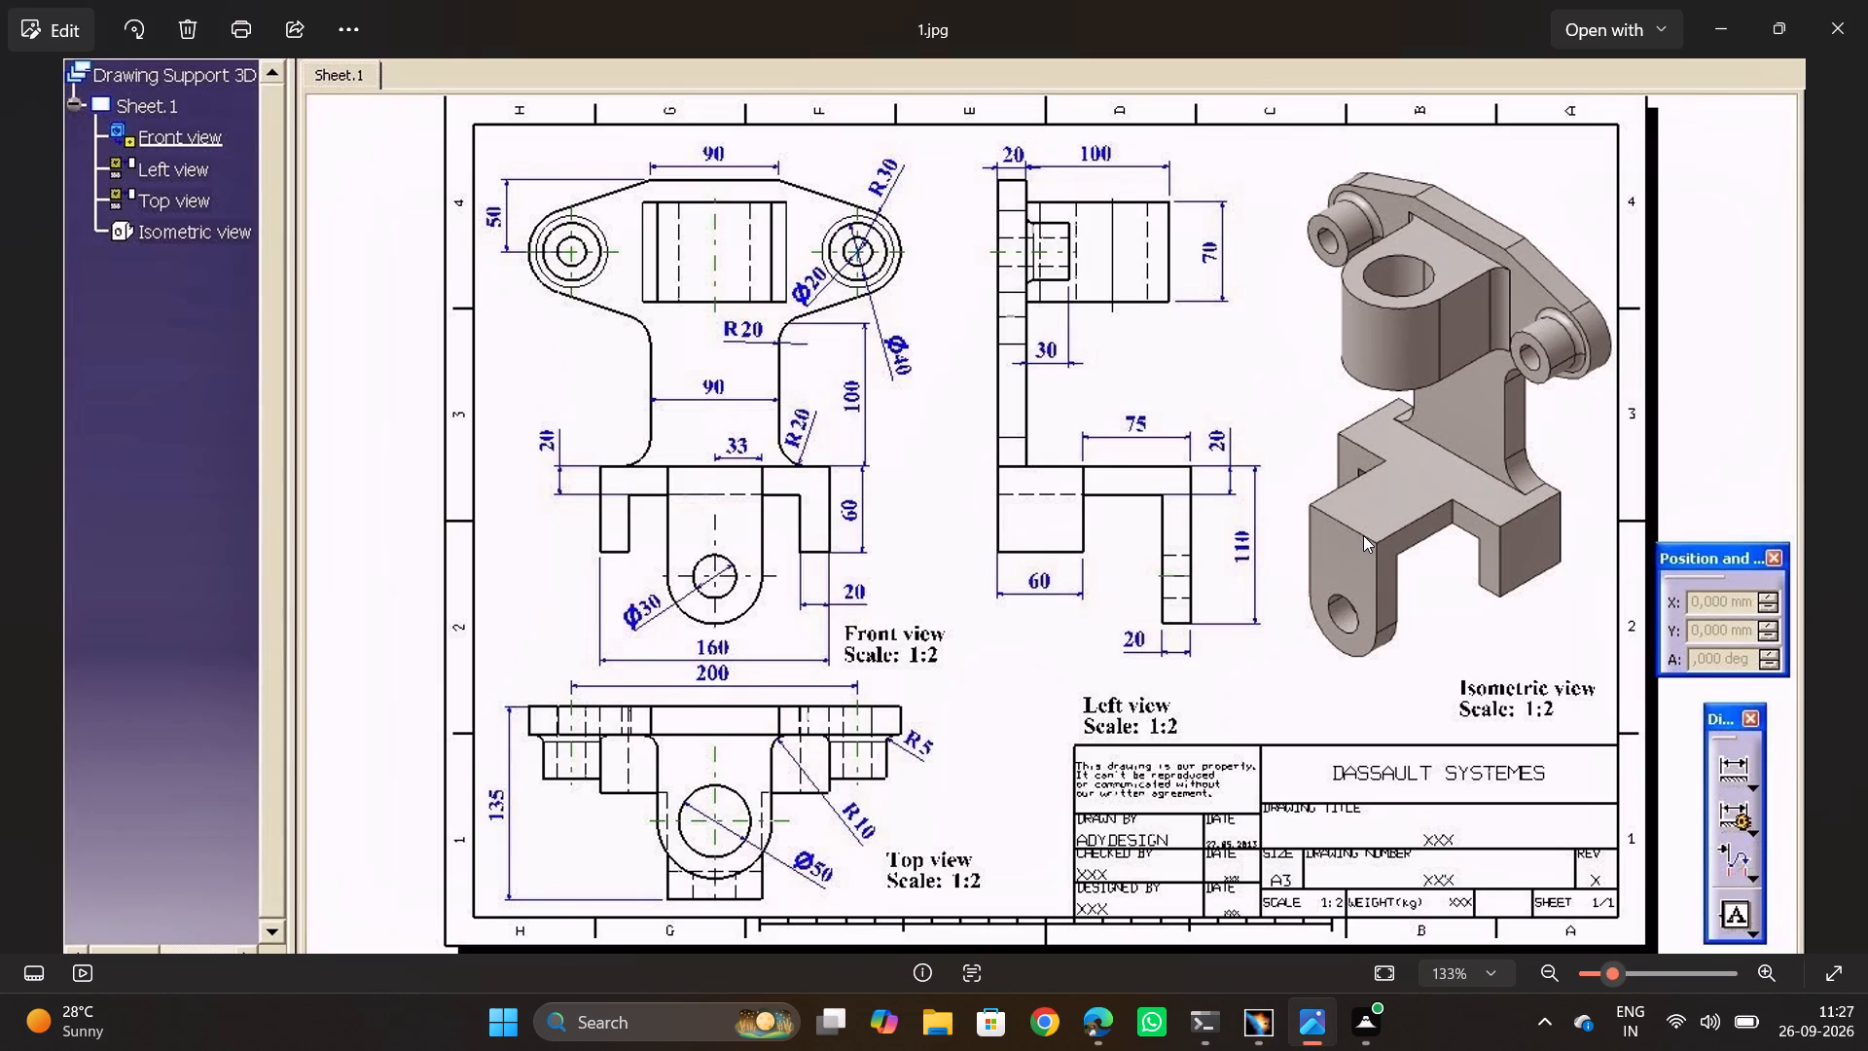
pyautogui.hotkey('alt', 'Tab')
pyautogui.doubleClick(1333, 535)
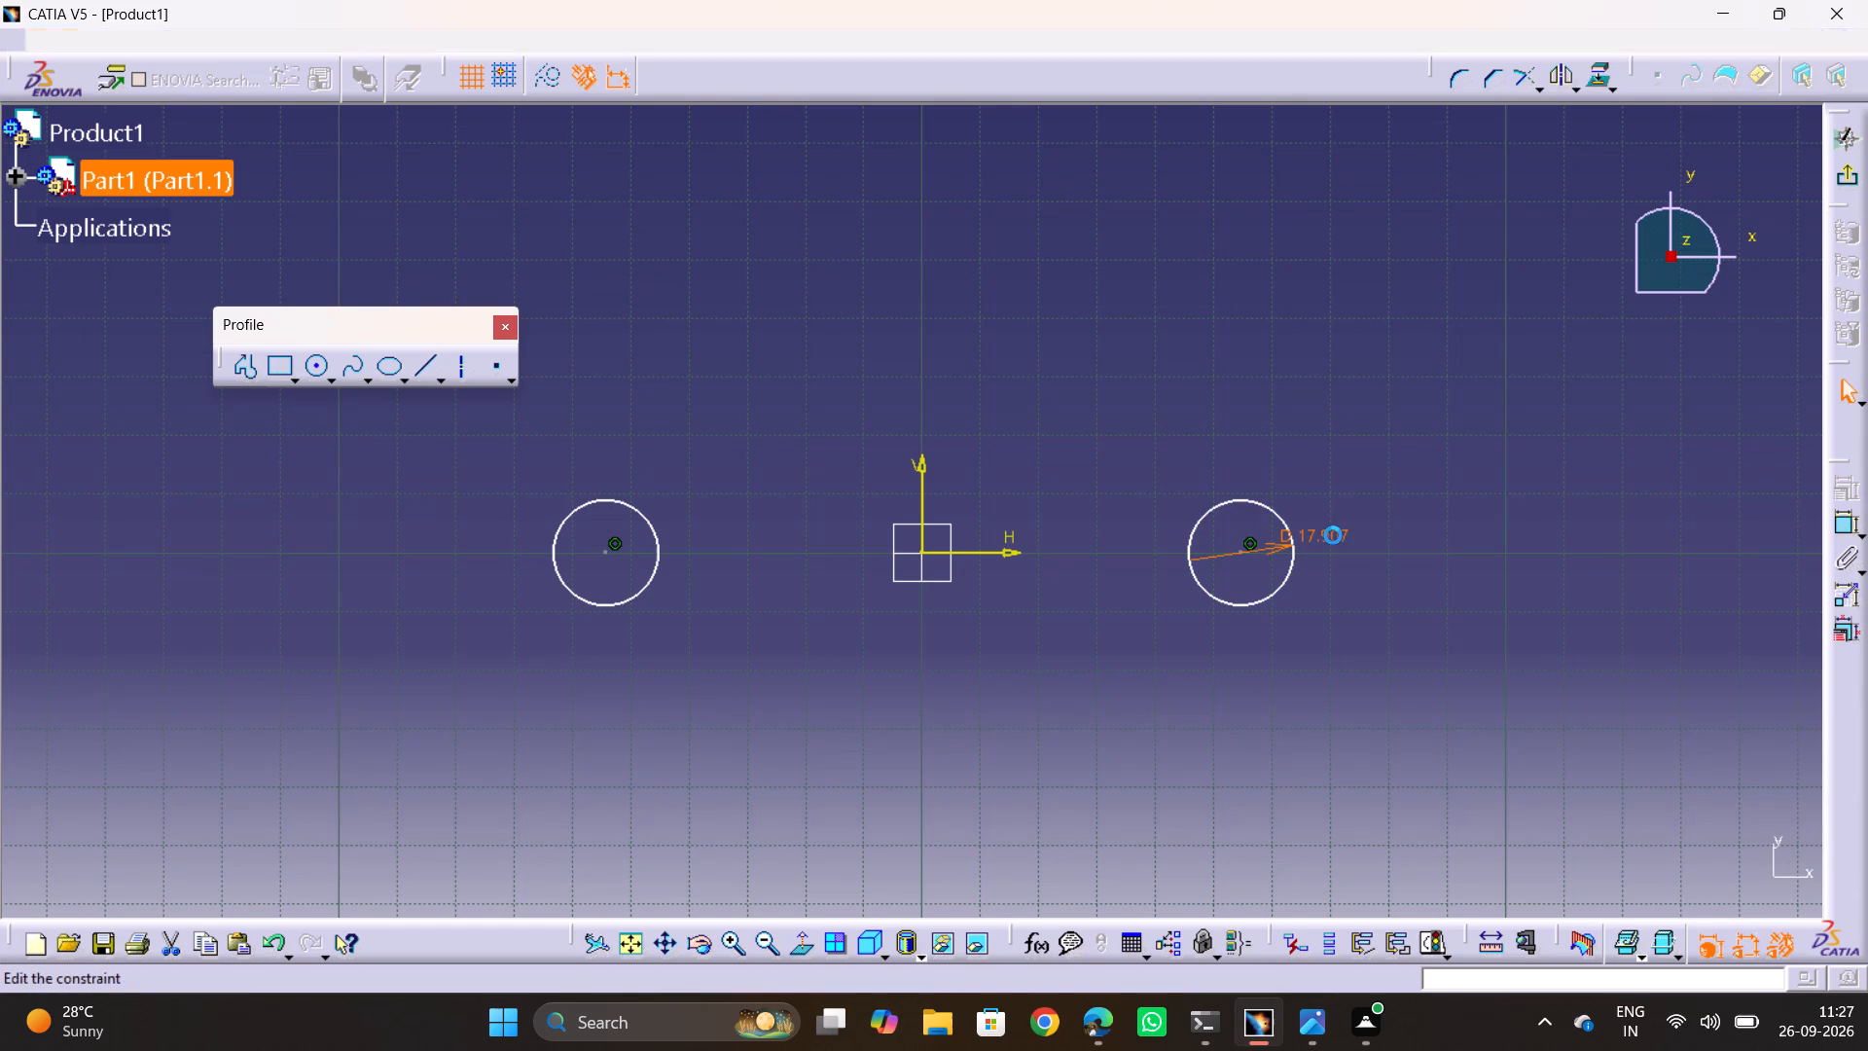
pyautogui.write('30')
pyautogui.press('Return')
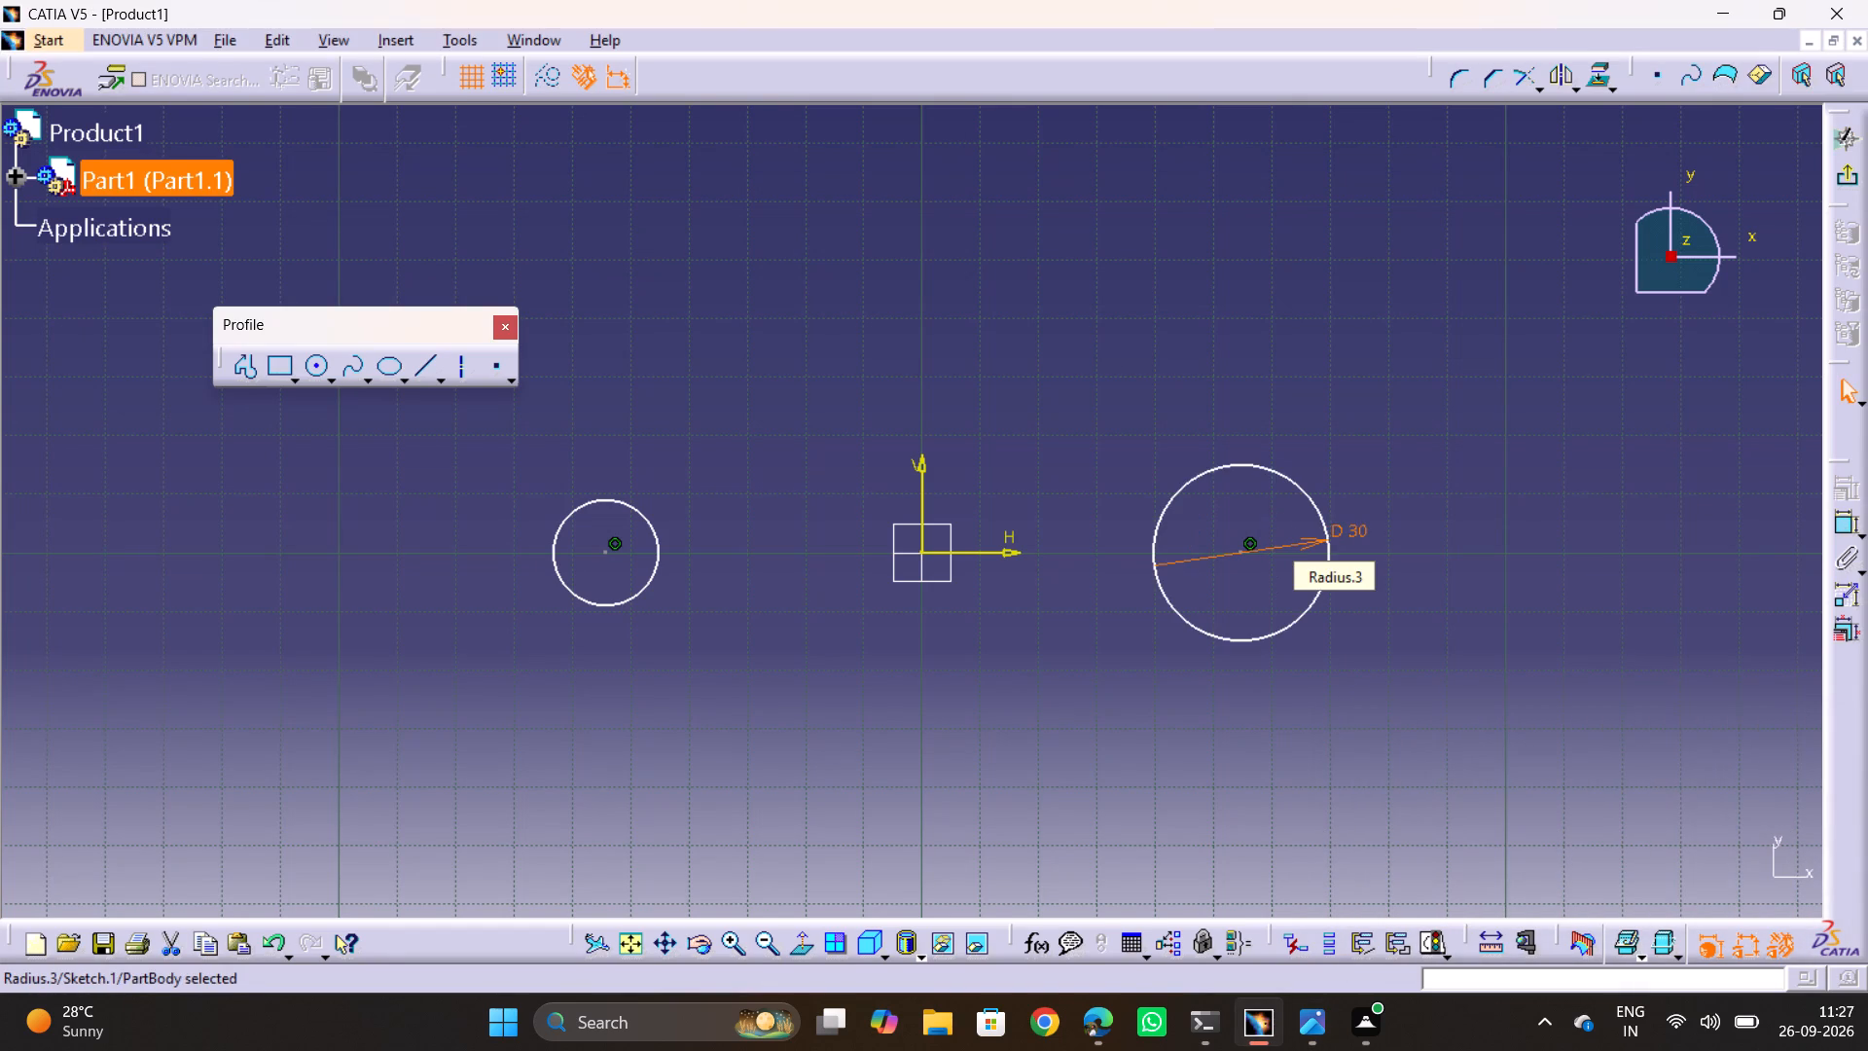
# Dimension the diameter of the circle on the negative H side and set it to 30 mm.
pyautogui.hotkey('alt', 'Tab')
pyautogui.hotkey('alt', 'Tab')
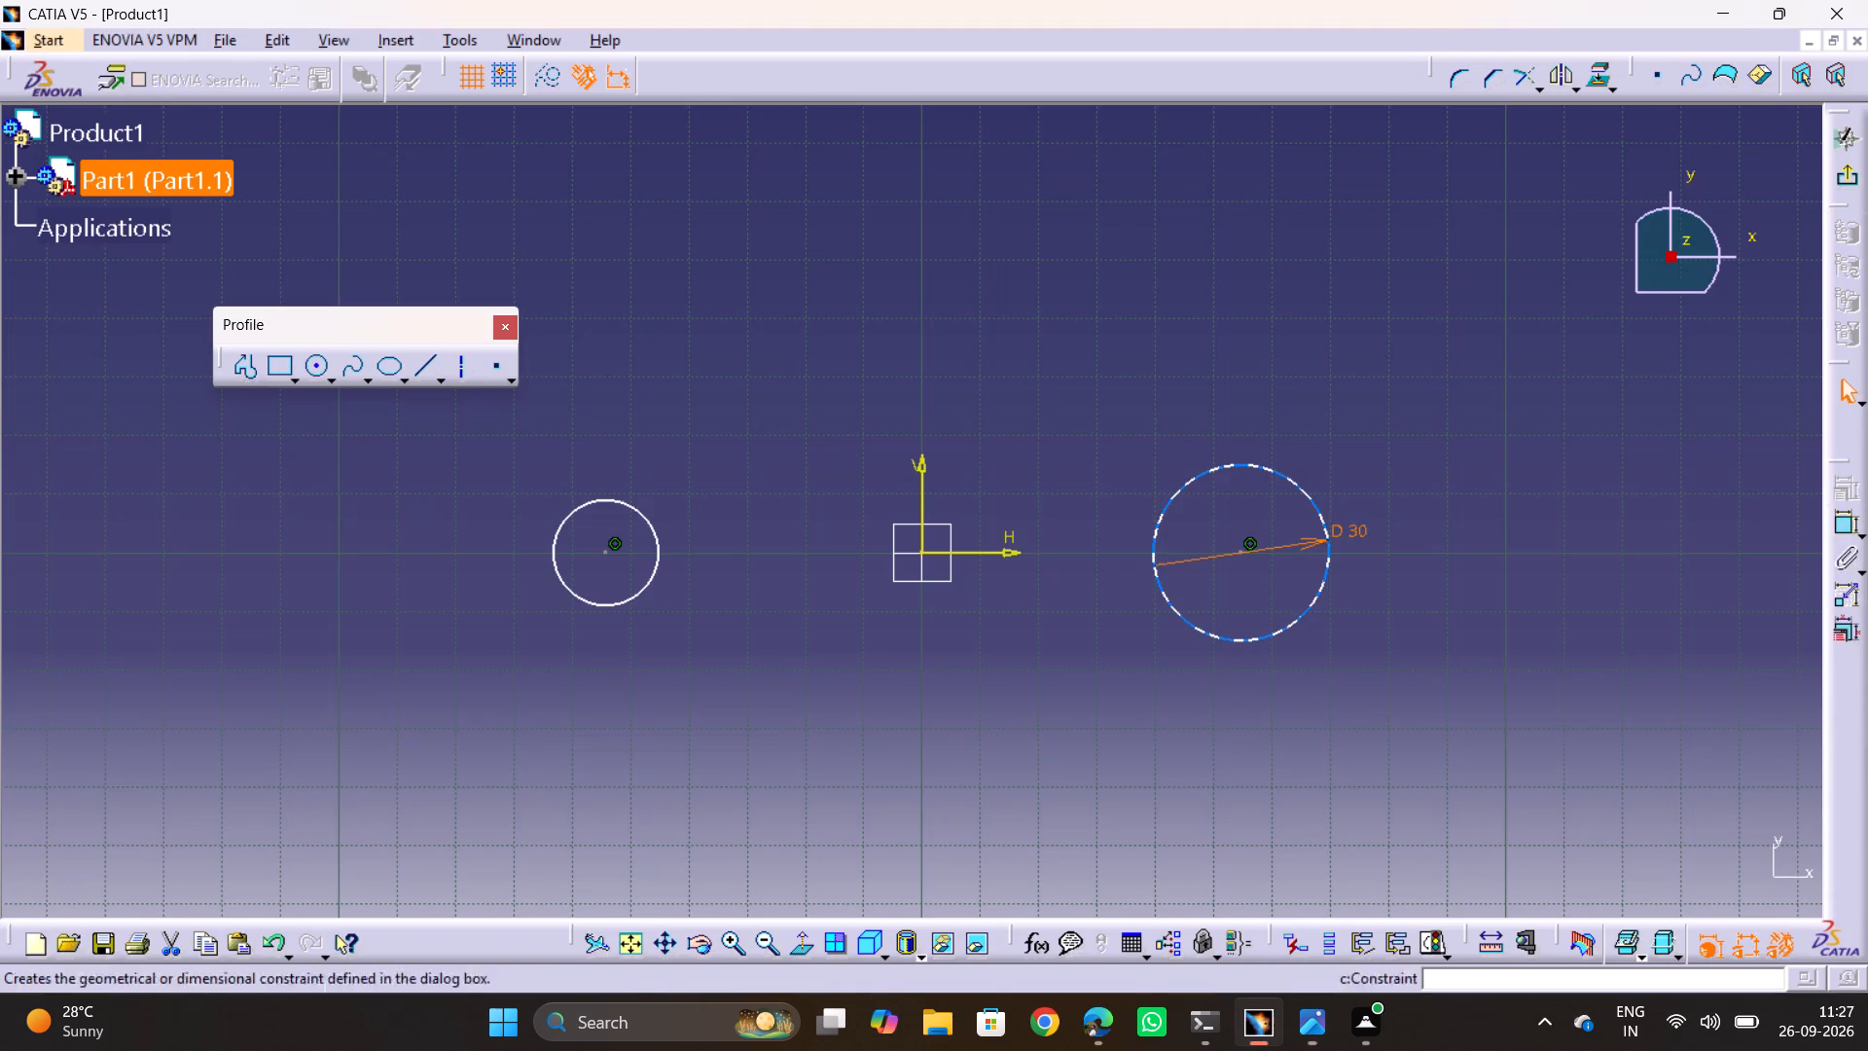
pyautogui.click(1831, 523)
pyautogui.click(665, 550)
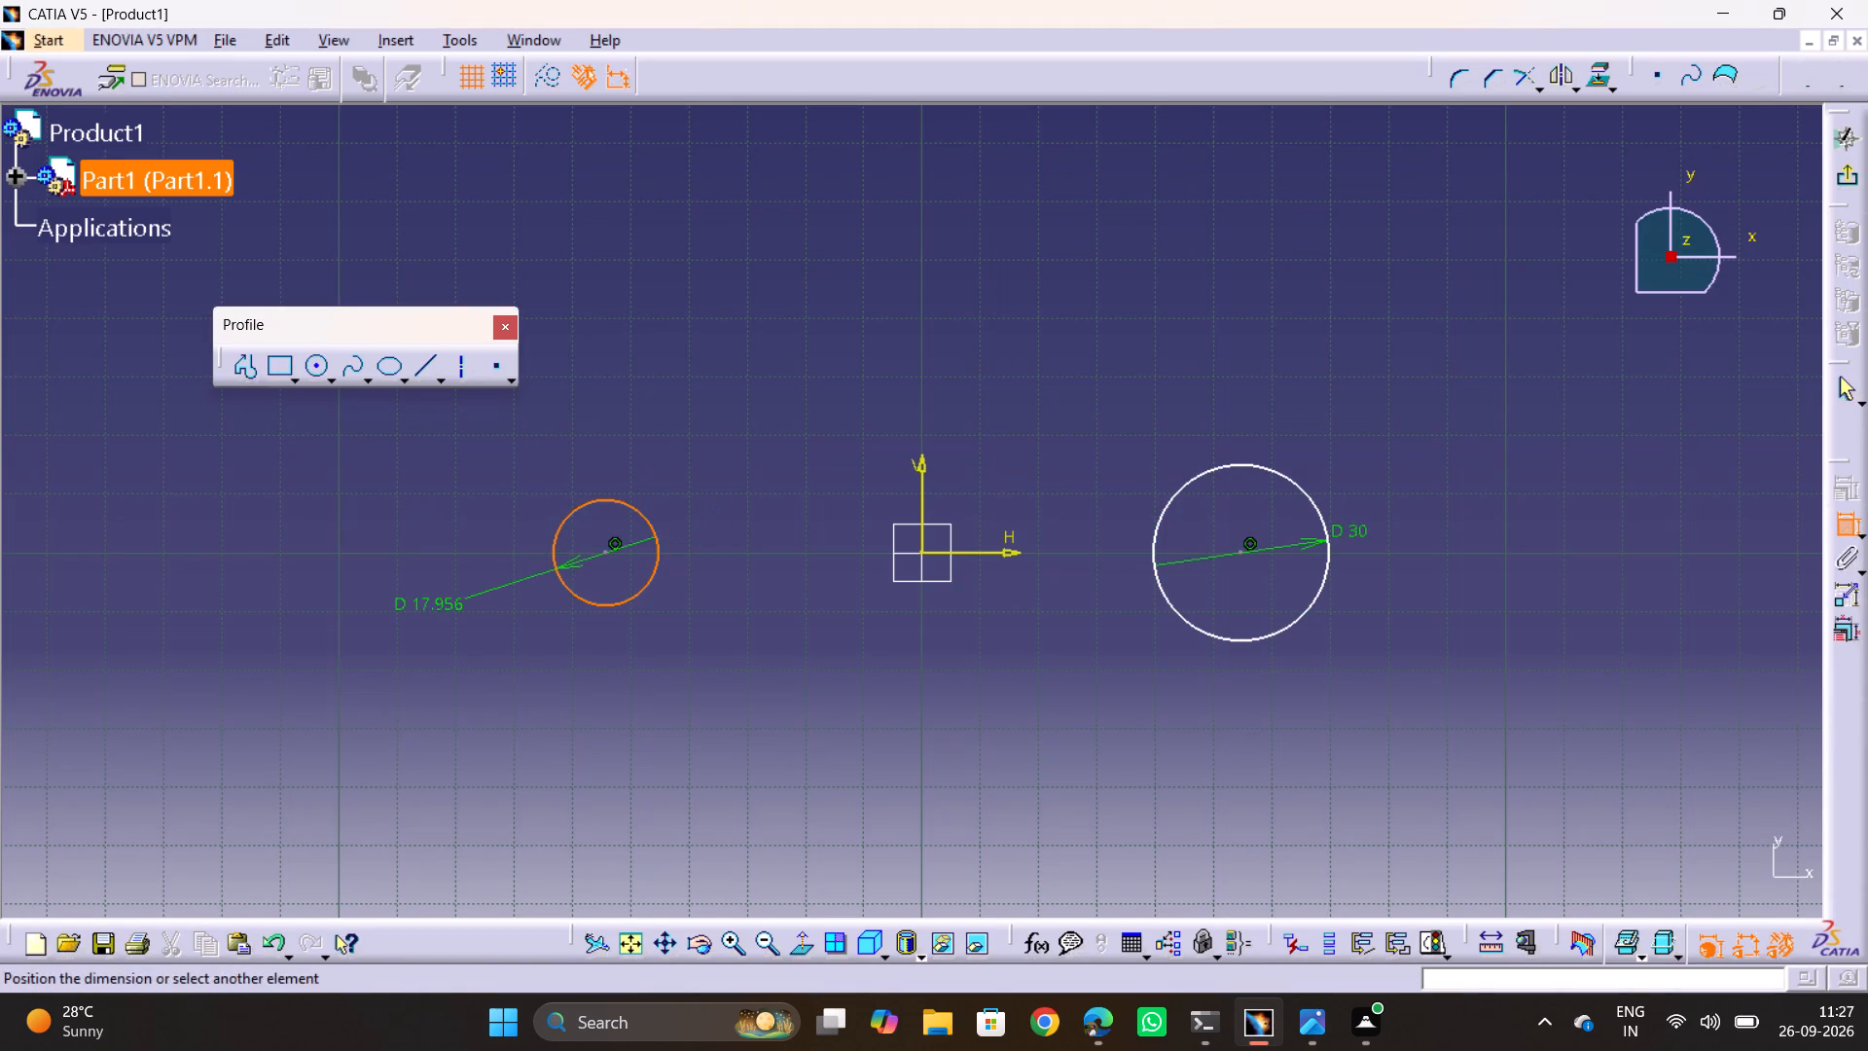
pyautogui.click(429, 609)
pyautogui.doubleClick(429, 615)
pyautogui.write('30')
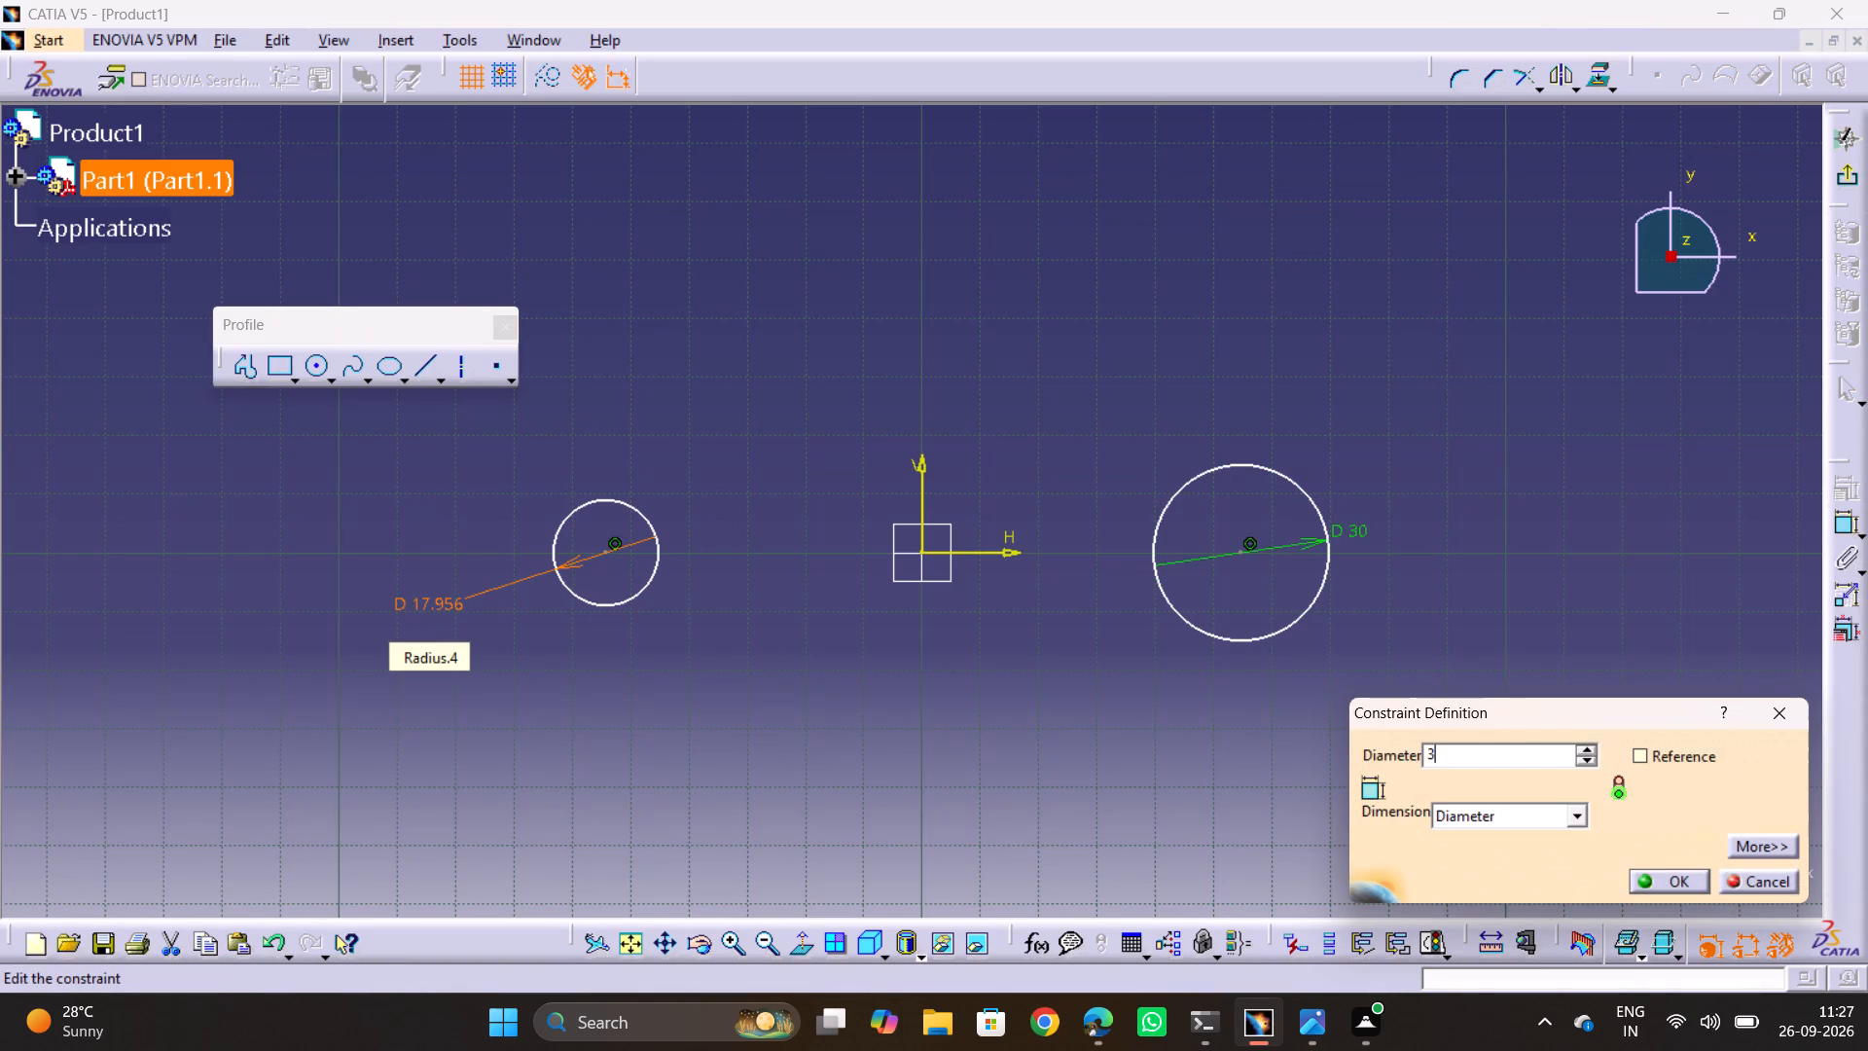
pyautogui.press('Return')
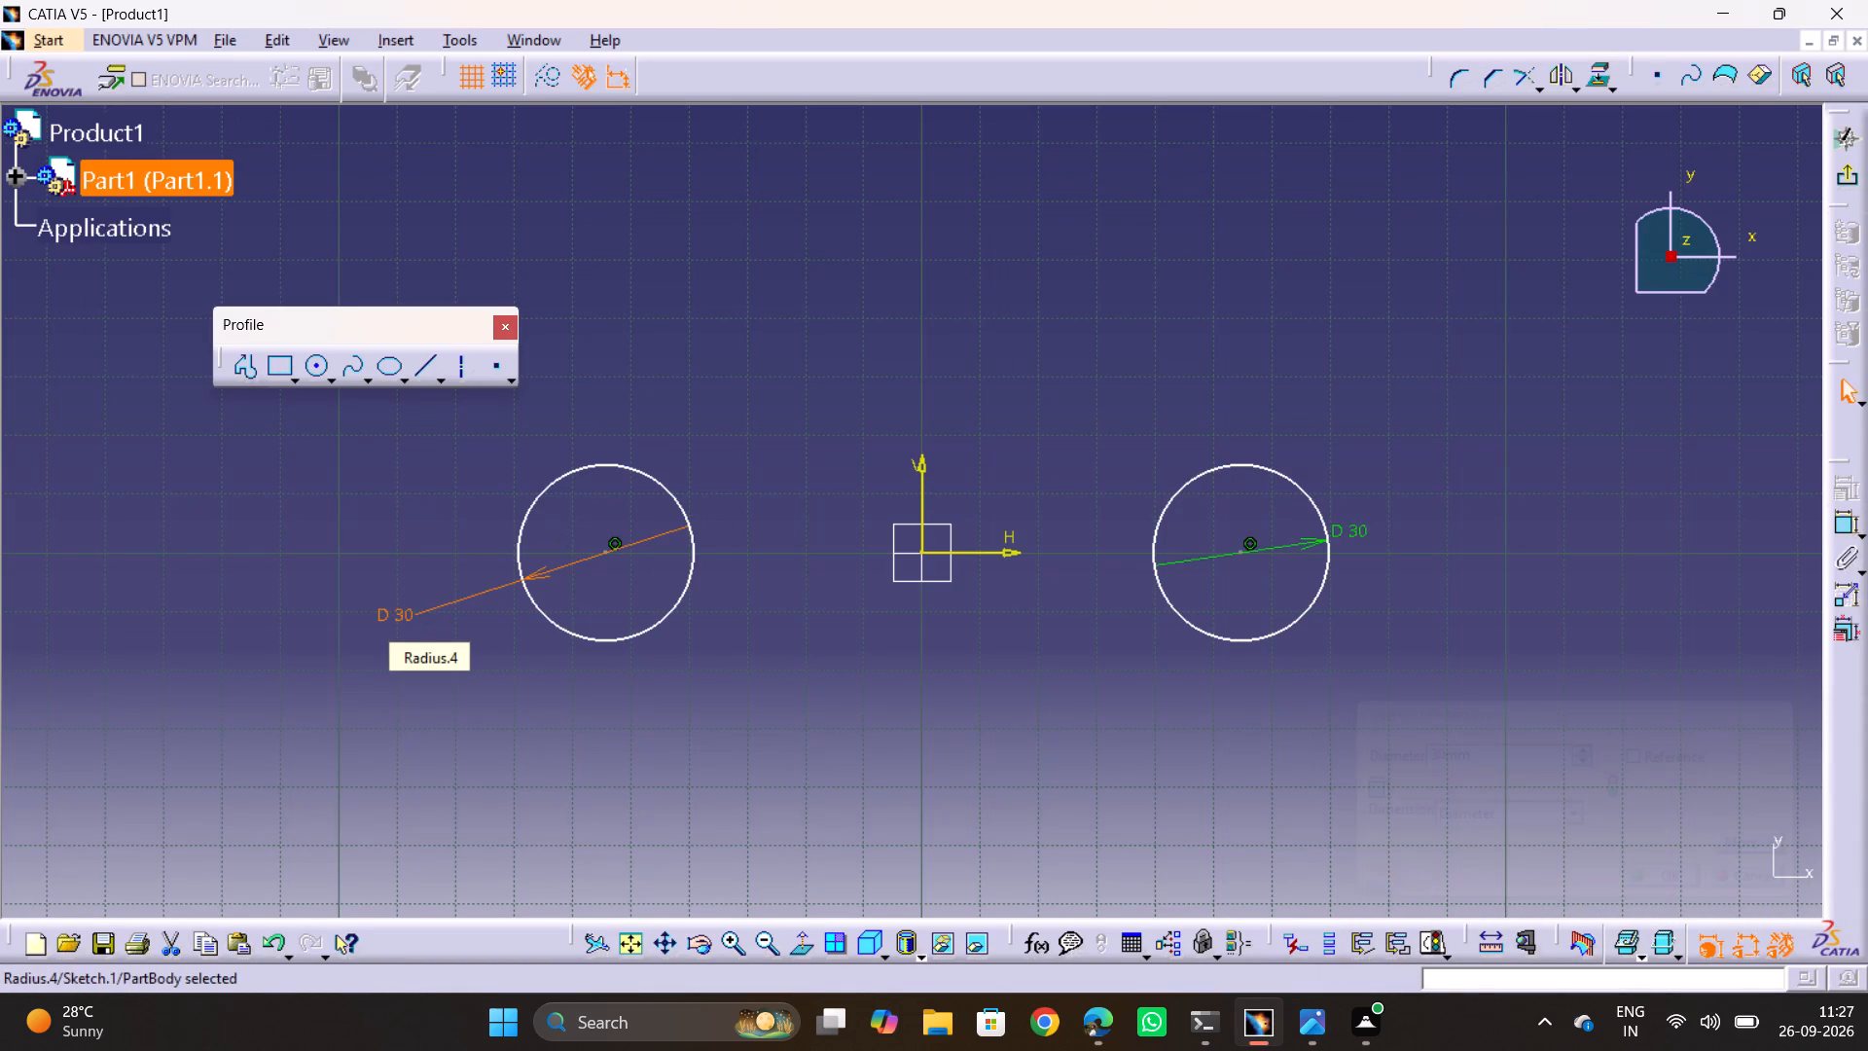
# Set the diameters of both circles to 60 mm.
pyautogui.doubleClick(415, 619)
pyautogui.write('60')
pyautogui.press('Return')
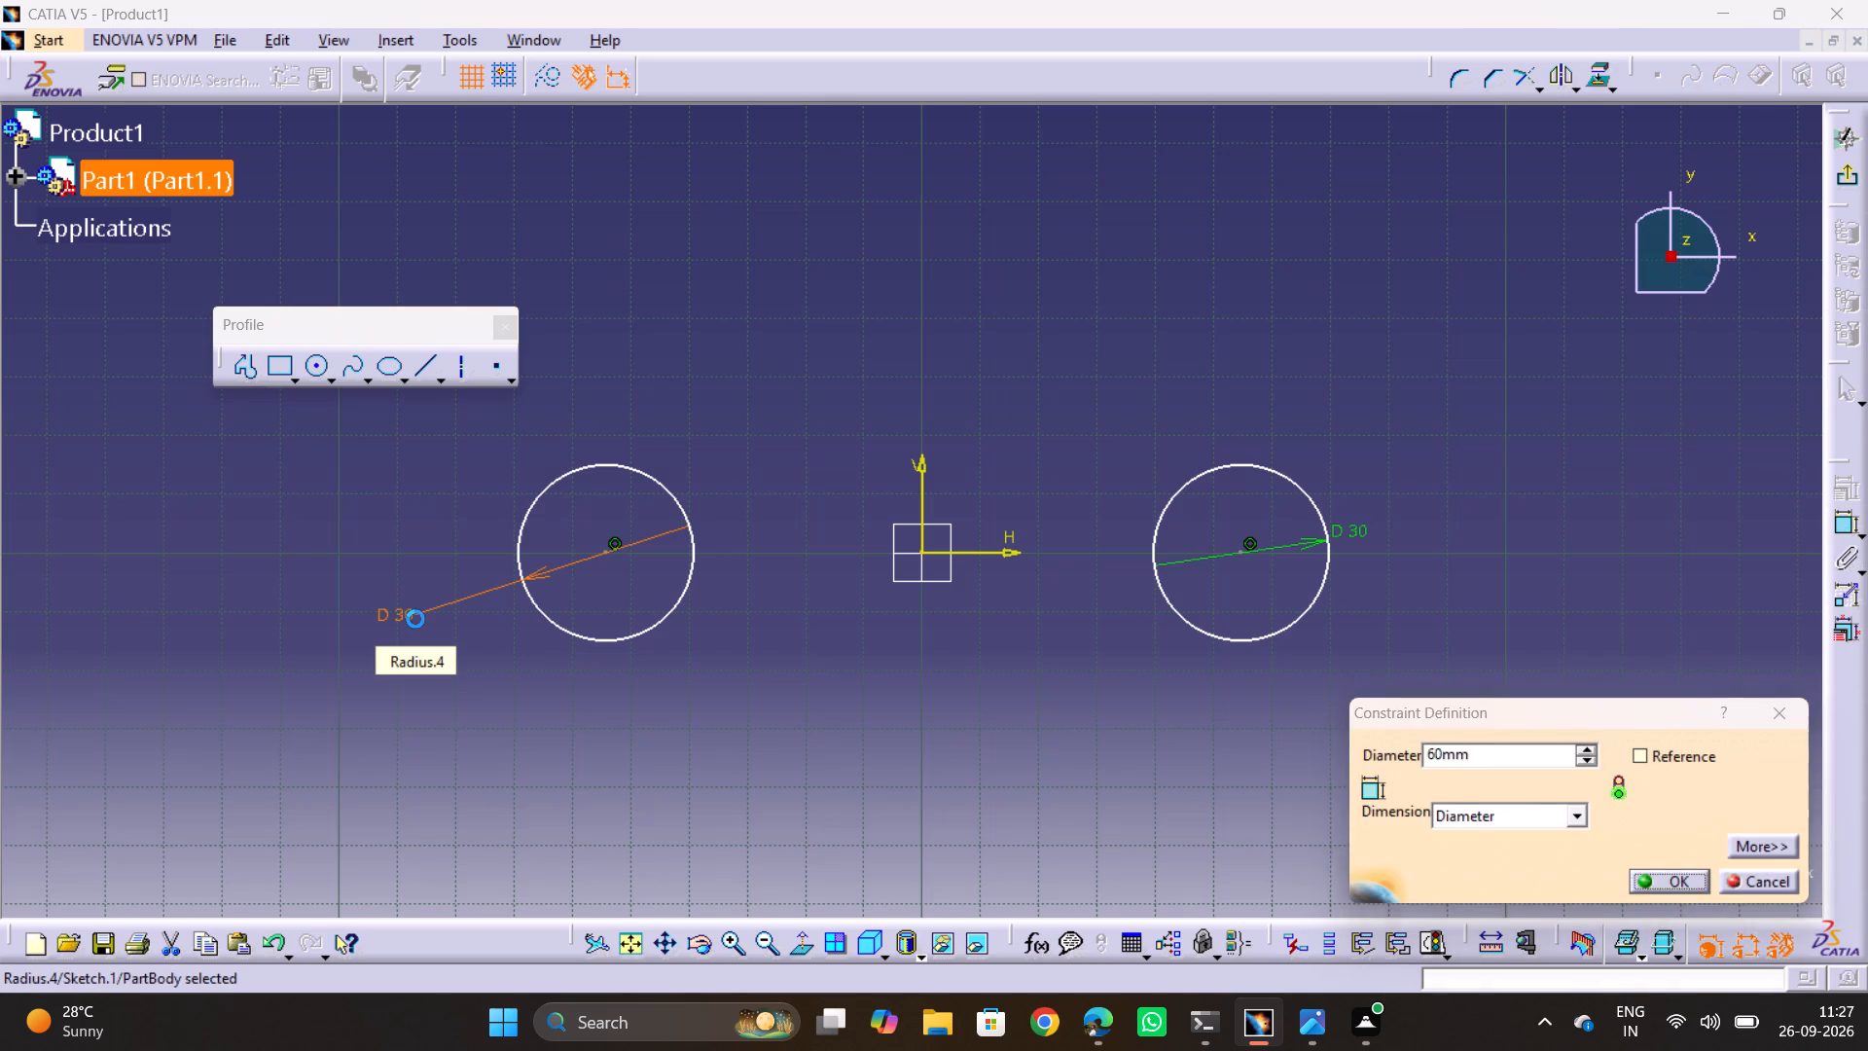
pyautogui.doubleClick(1341, 533)
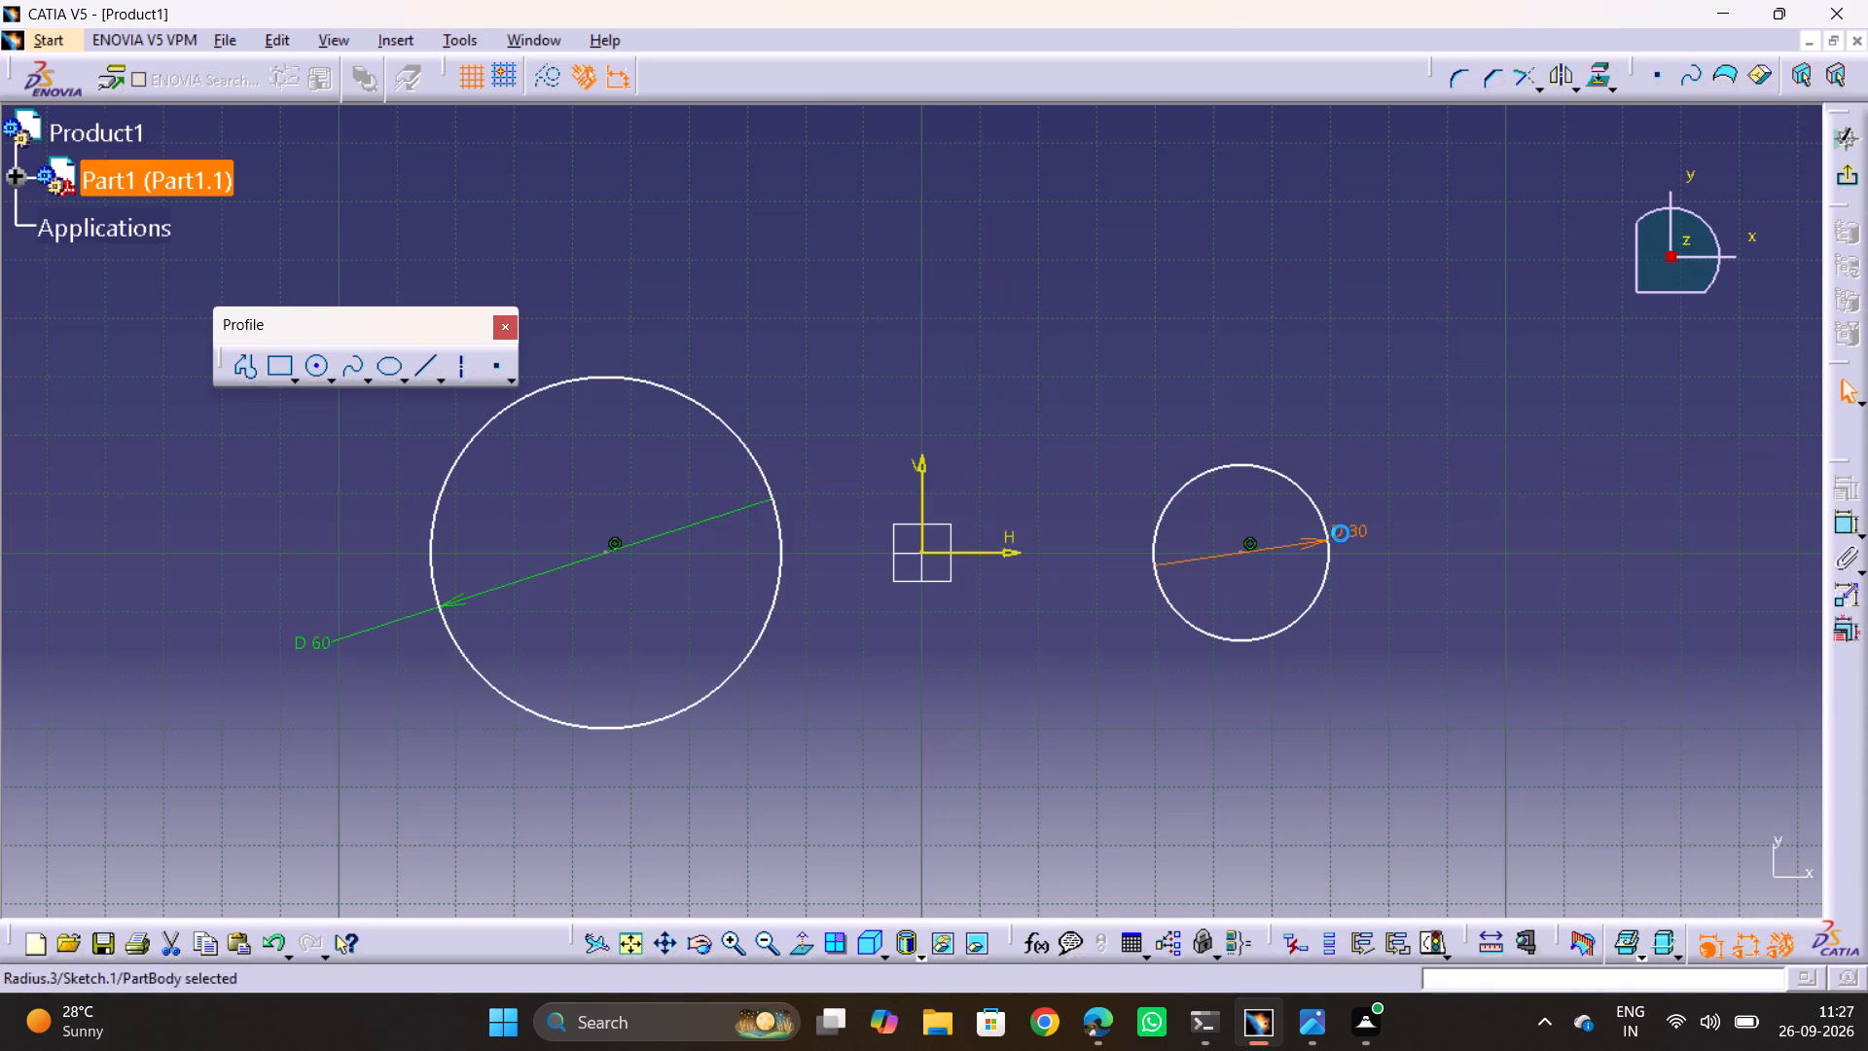
pyautogui.write('60')
pyautogui.press('Return')
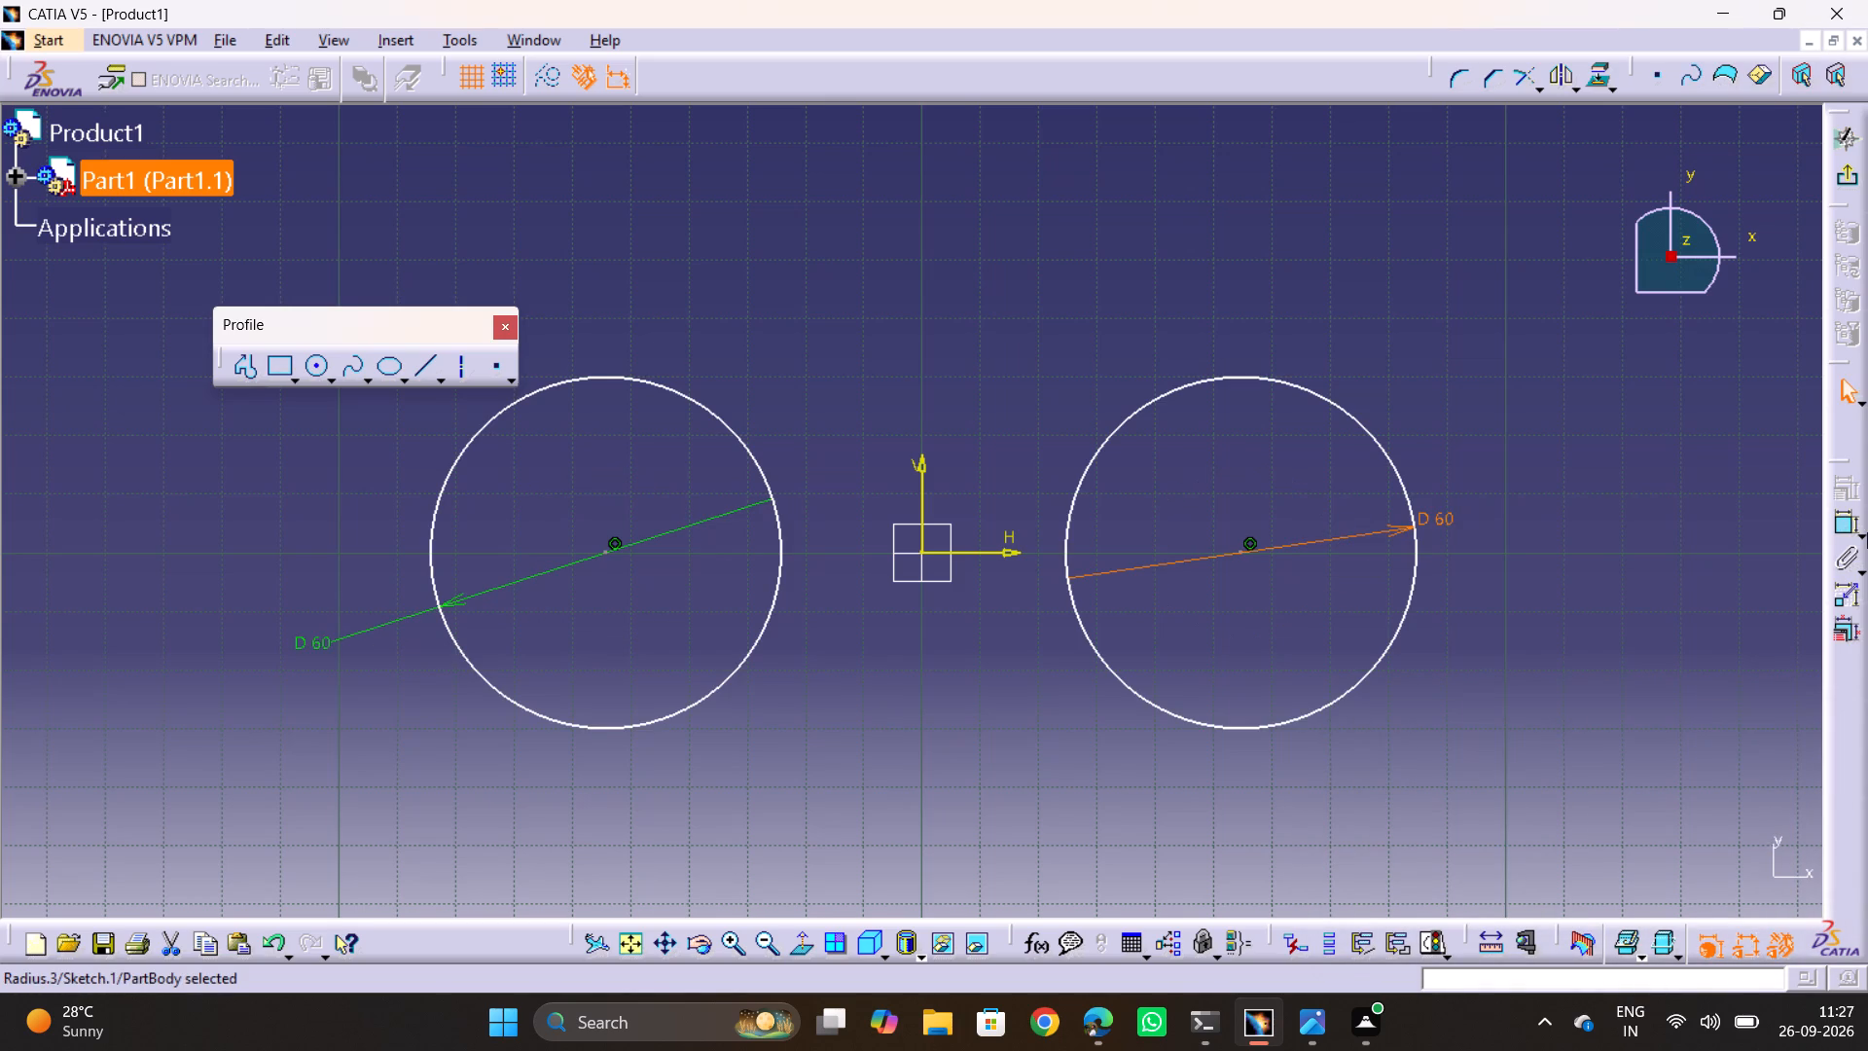
# Dimension the distance between the two circle centres and set it to 200 mm.
pyautogui.click(1841, 539)
pyautogui.click(1239, 555)
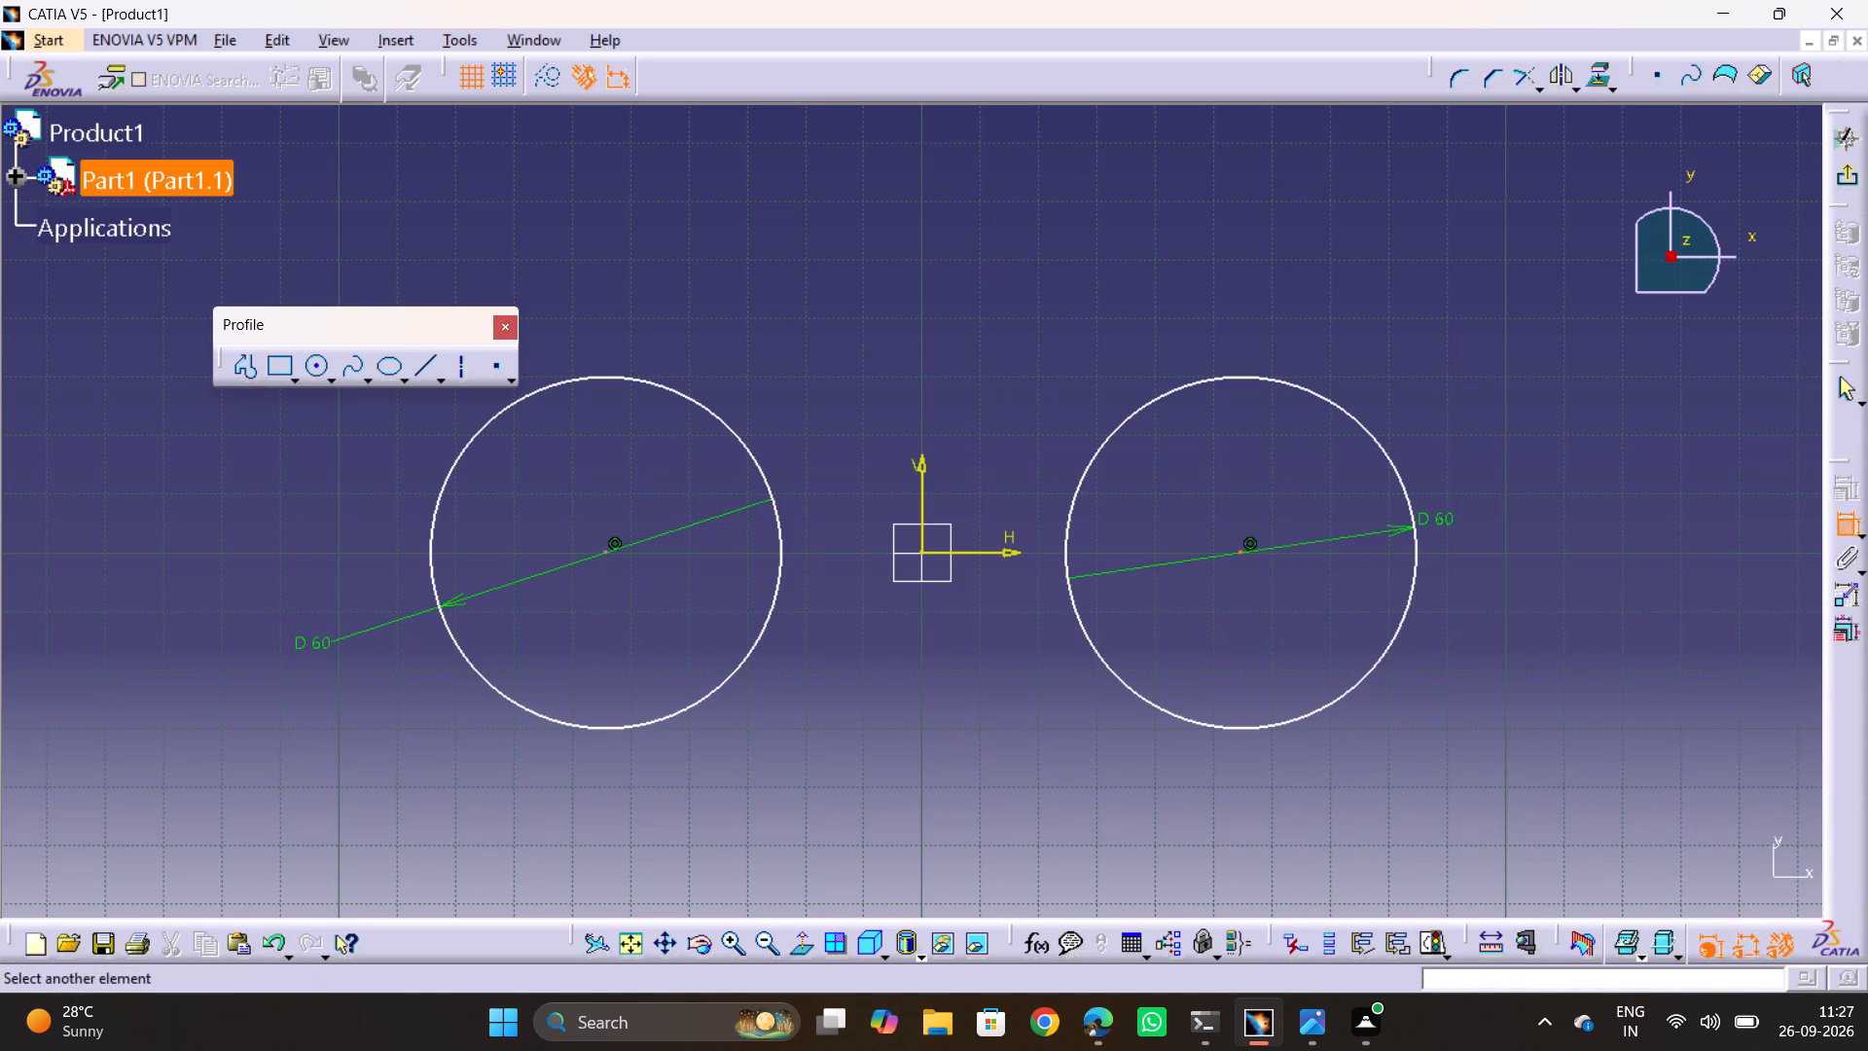
pyautogui.click(601, 554)
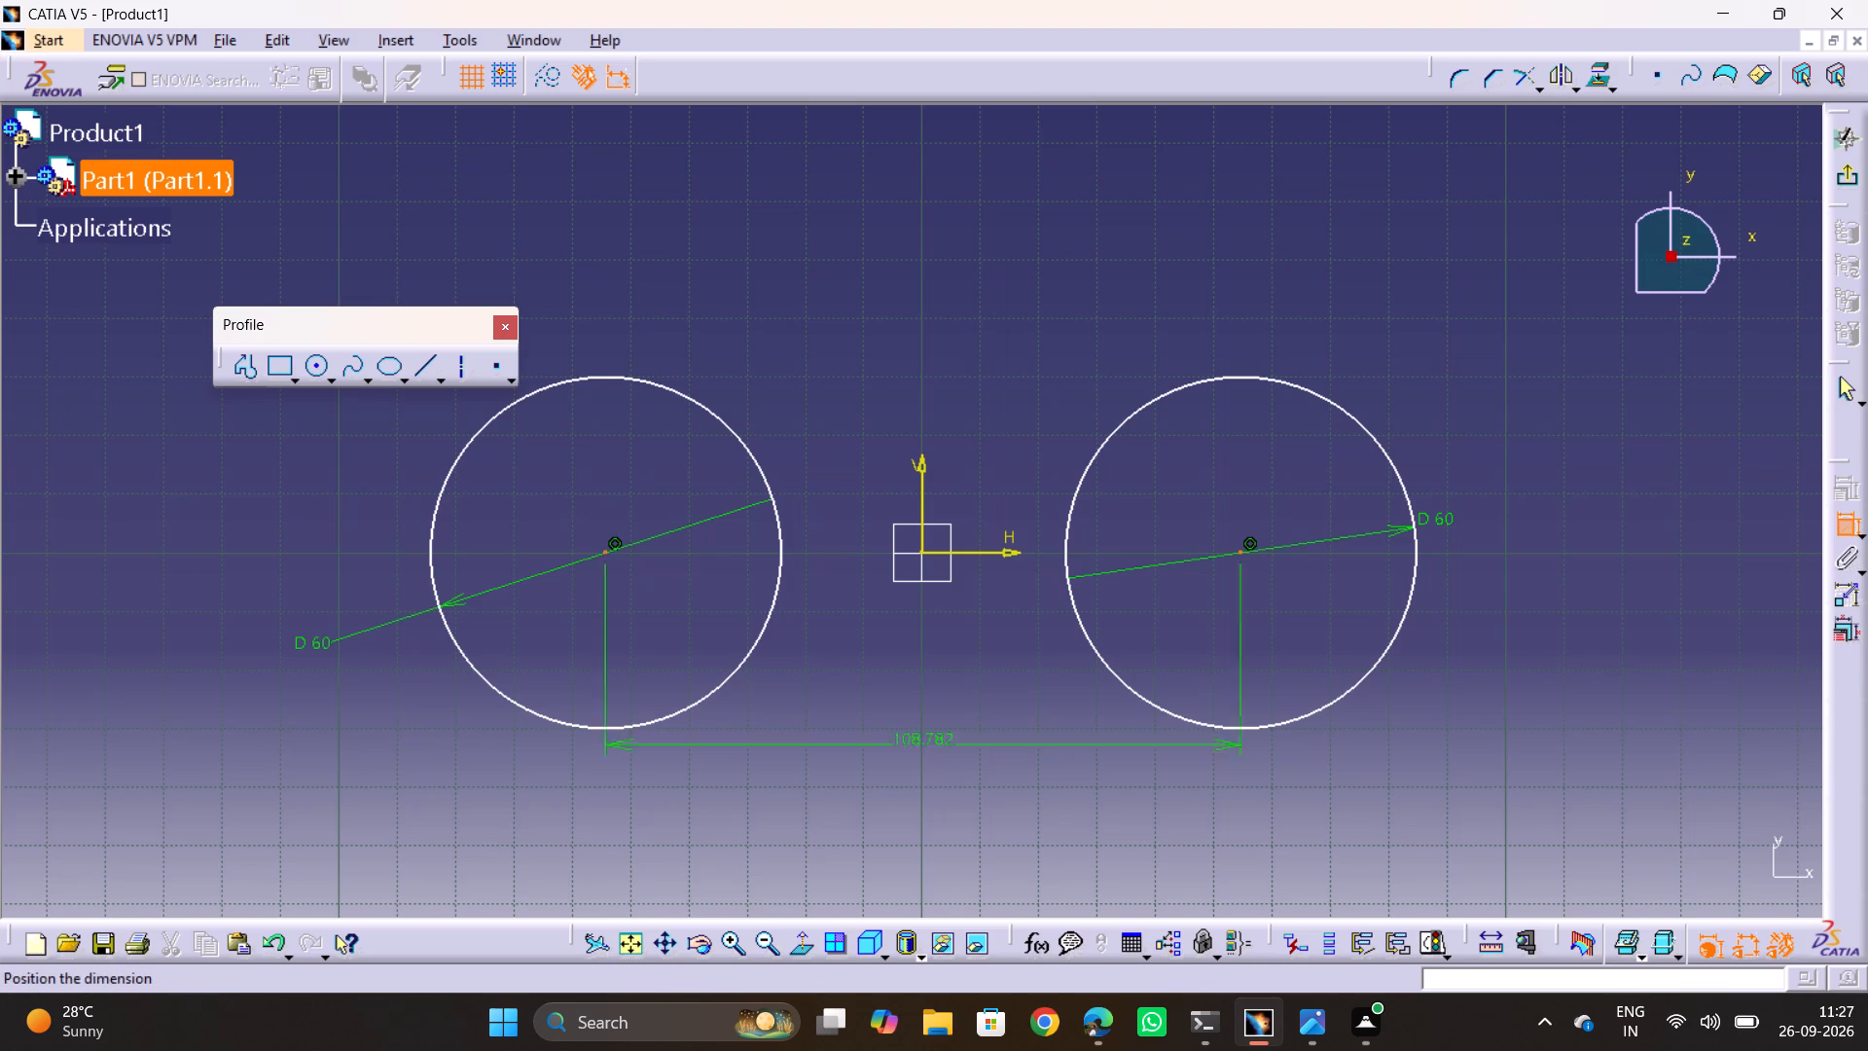
pyautogui.click(916, 614)
pyautogui.doubleClick(912, 594)
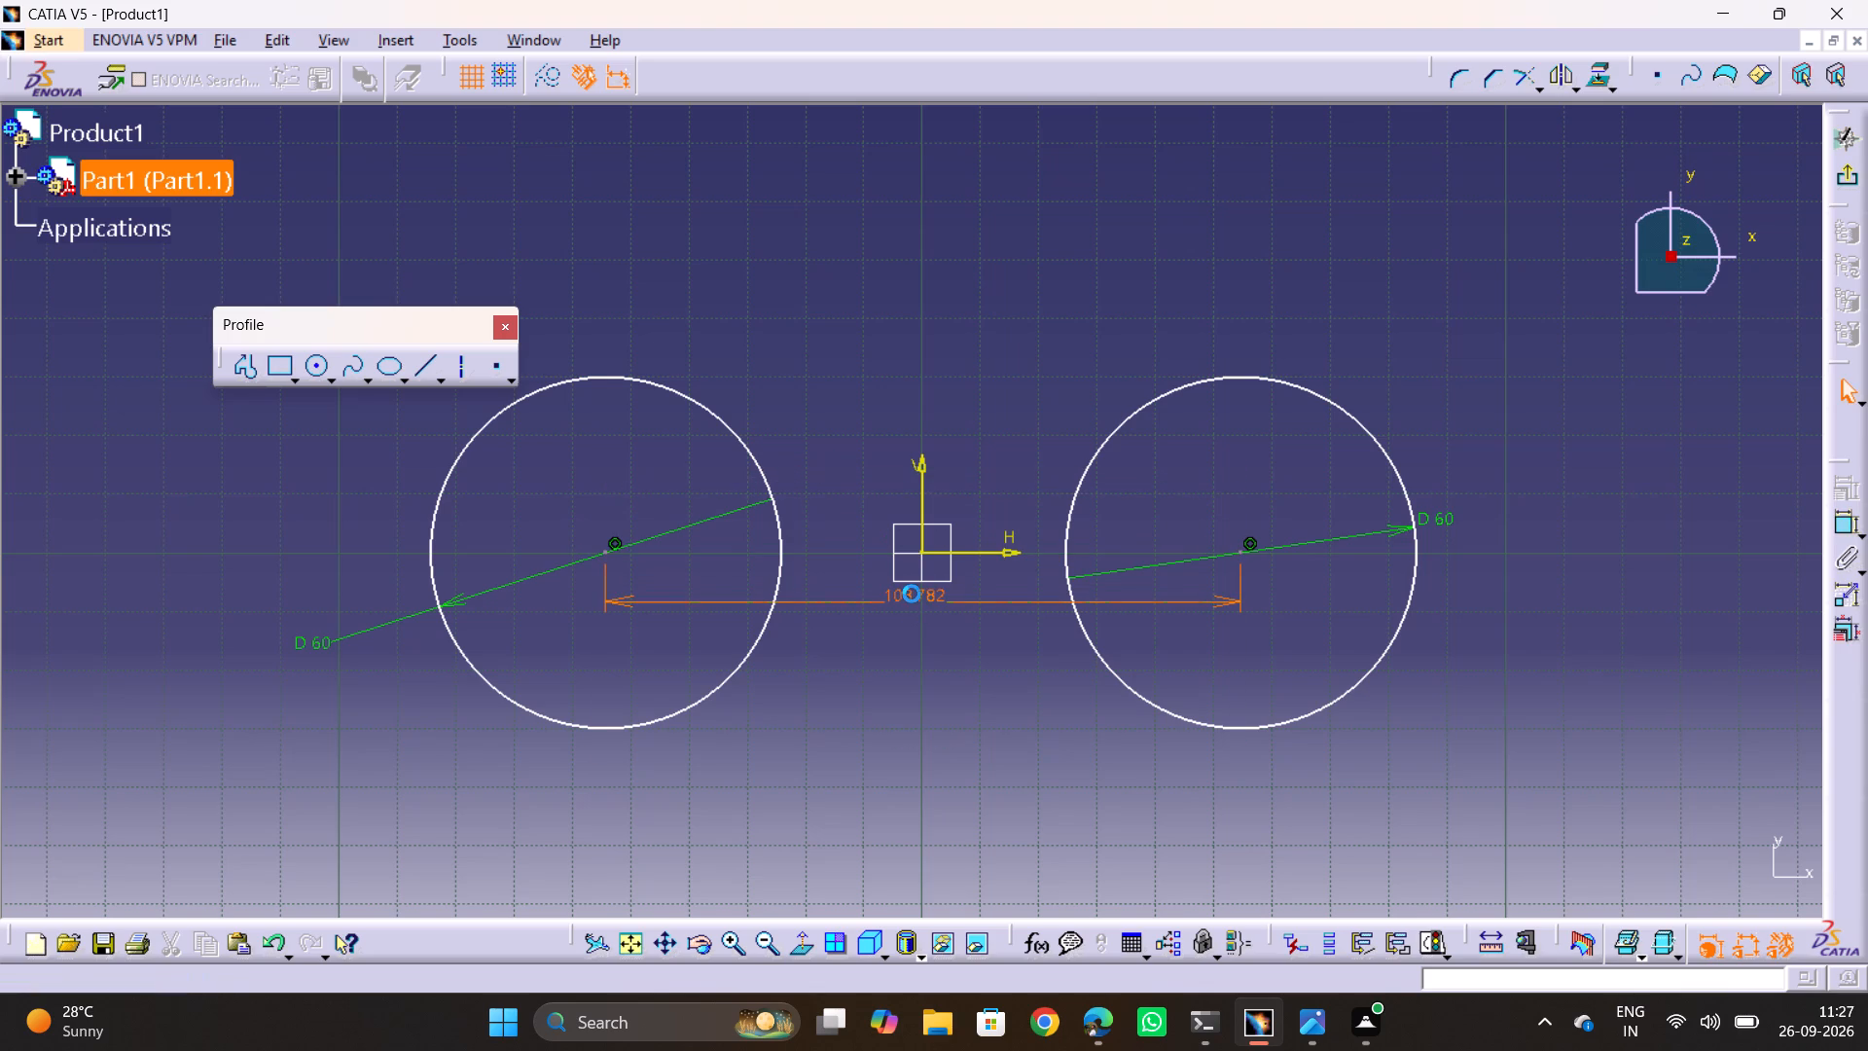
pyautogui.write('200')
pyautogui.press('Return')
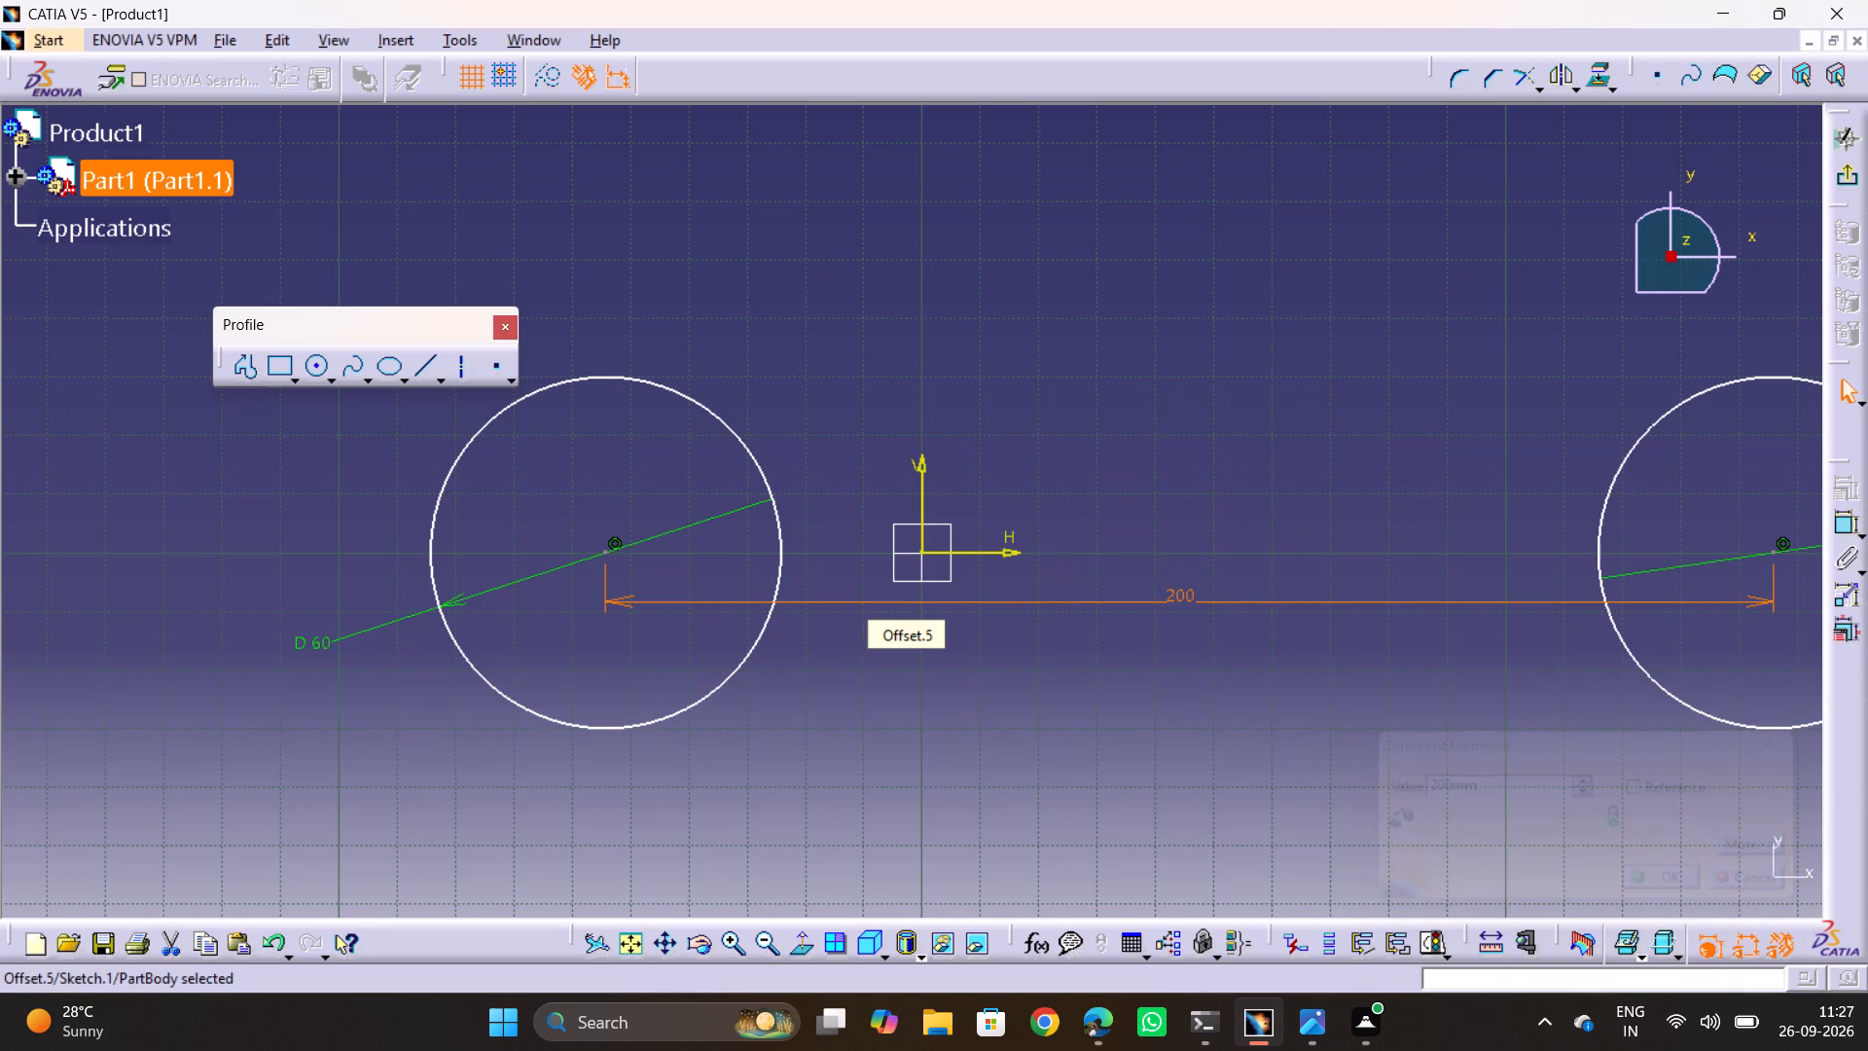
# Dimension the distance between the V axis and the centre of the negative-H circle and set it to 100 mm.
pyautogui.doubleClick(1836, 521)
pyautogui.click(920, 478)
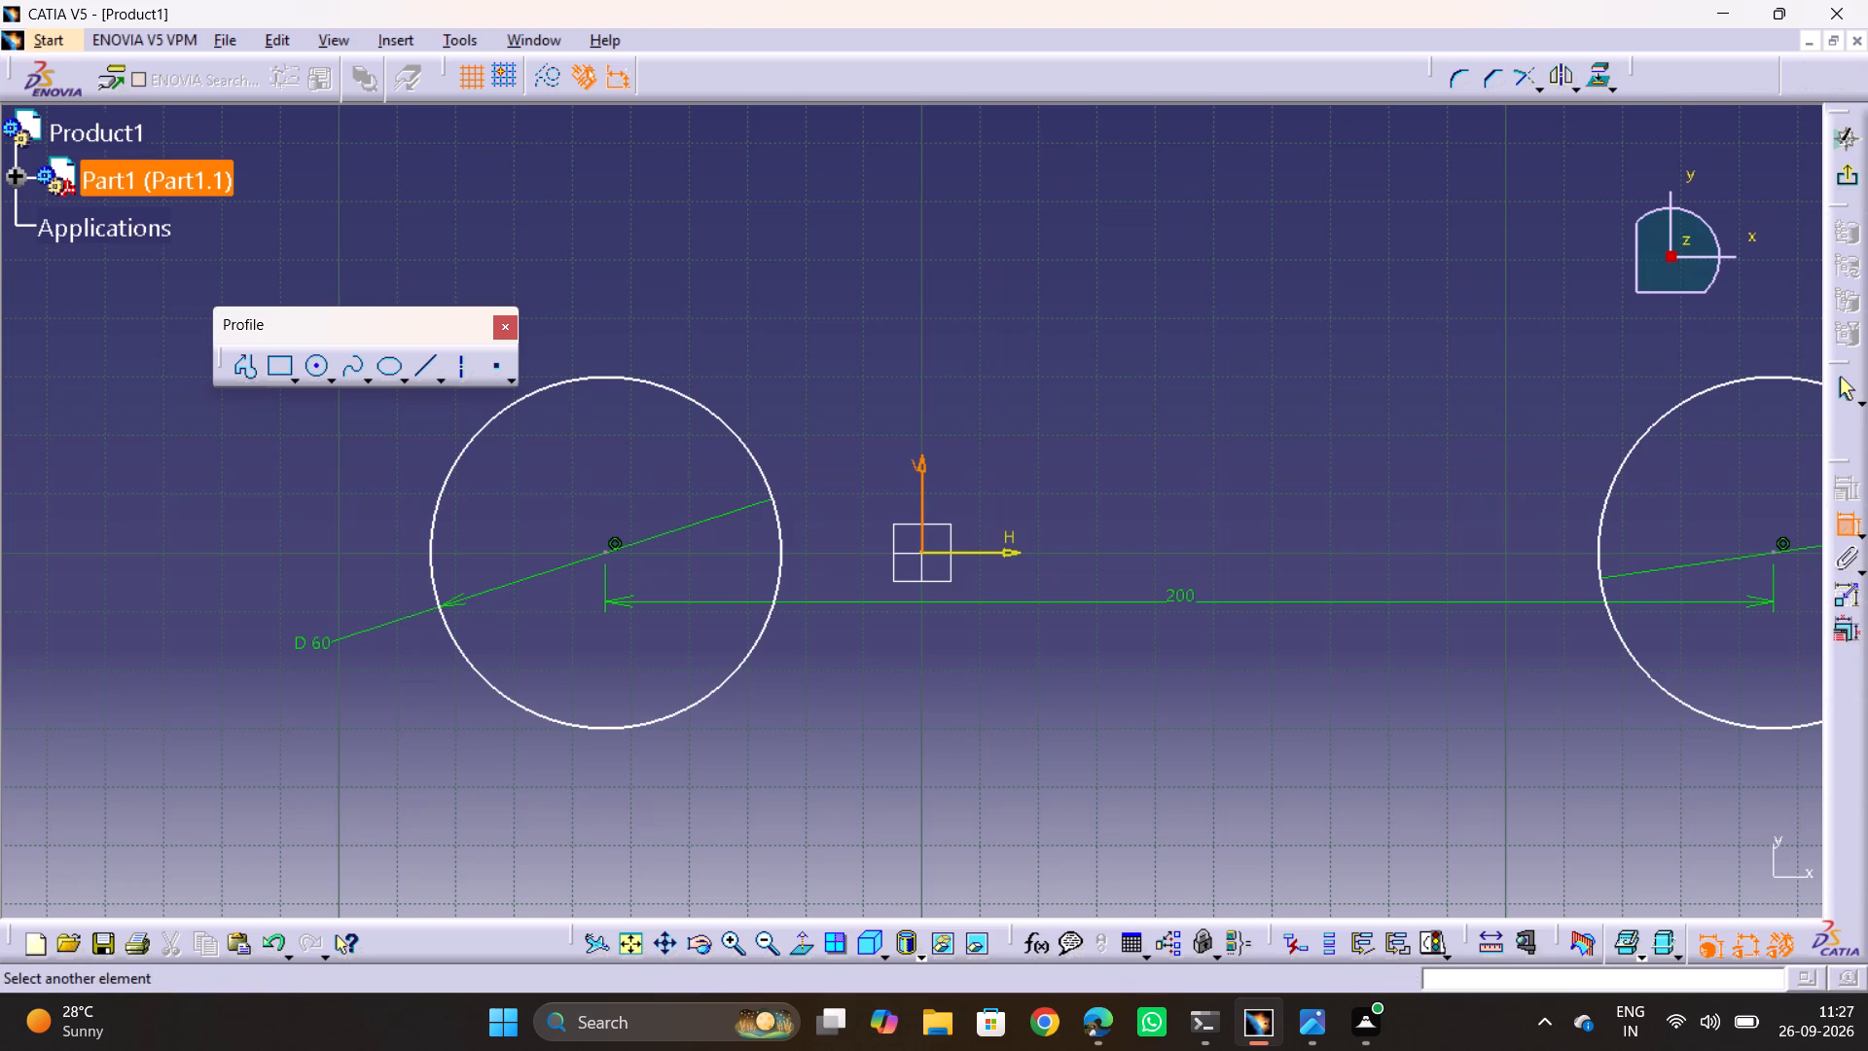
pyautogui.click(608, 554)
pyautogui.click(677, 789)
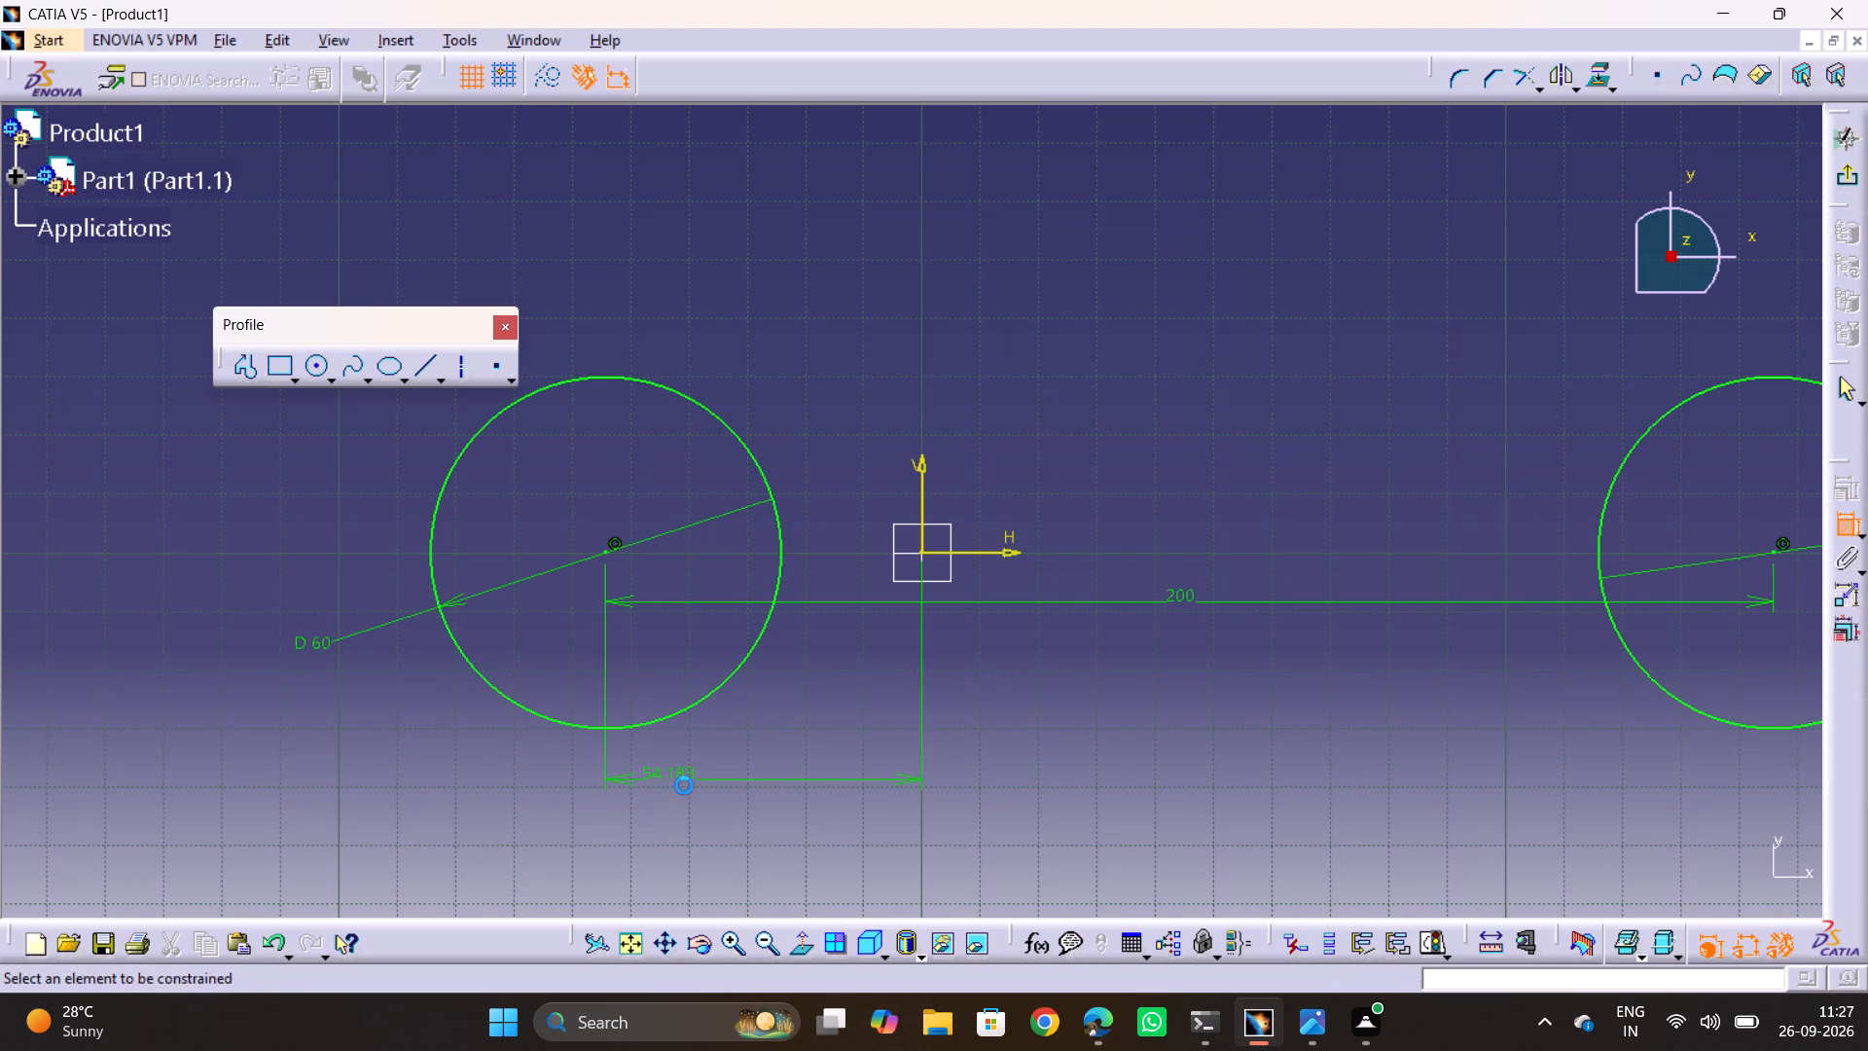
pyautogui.click(680, 773)
pyautogui.click(680, 773)
pyautogui.write('100')
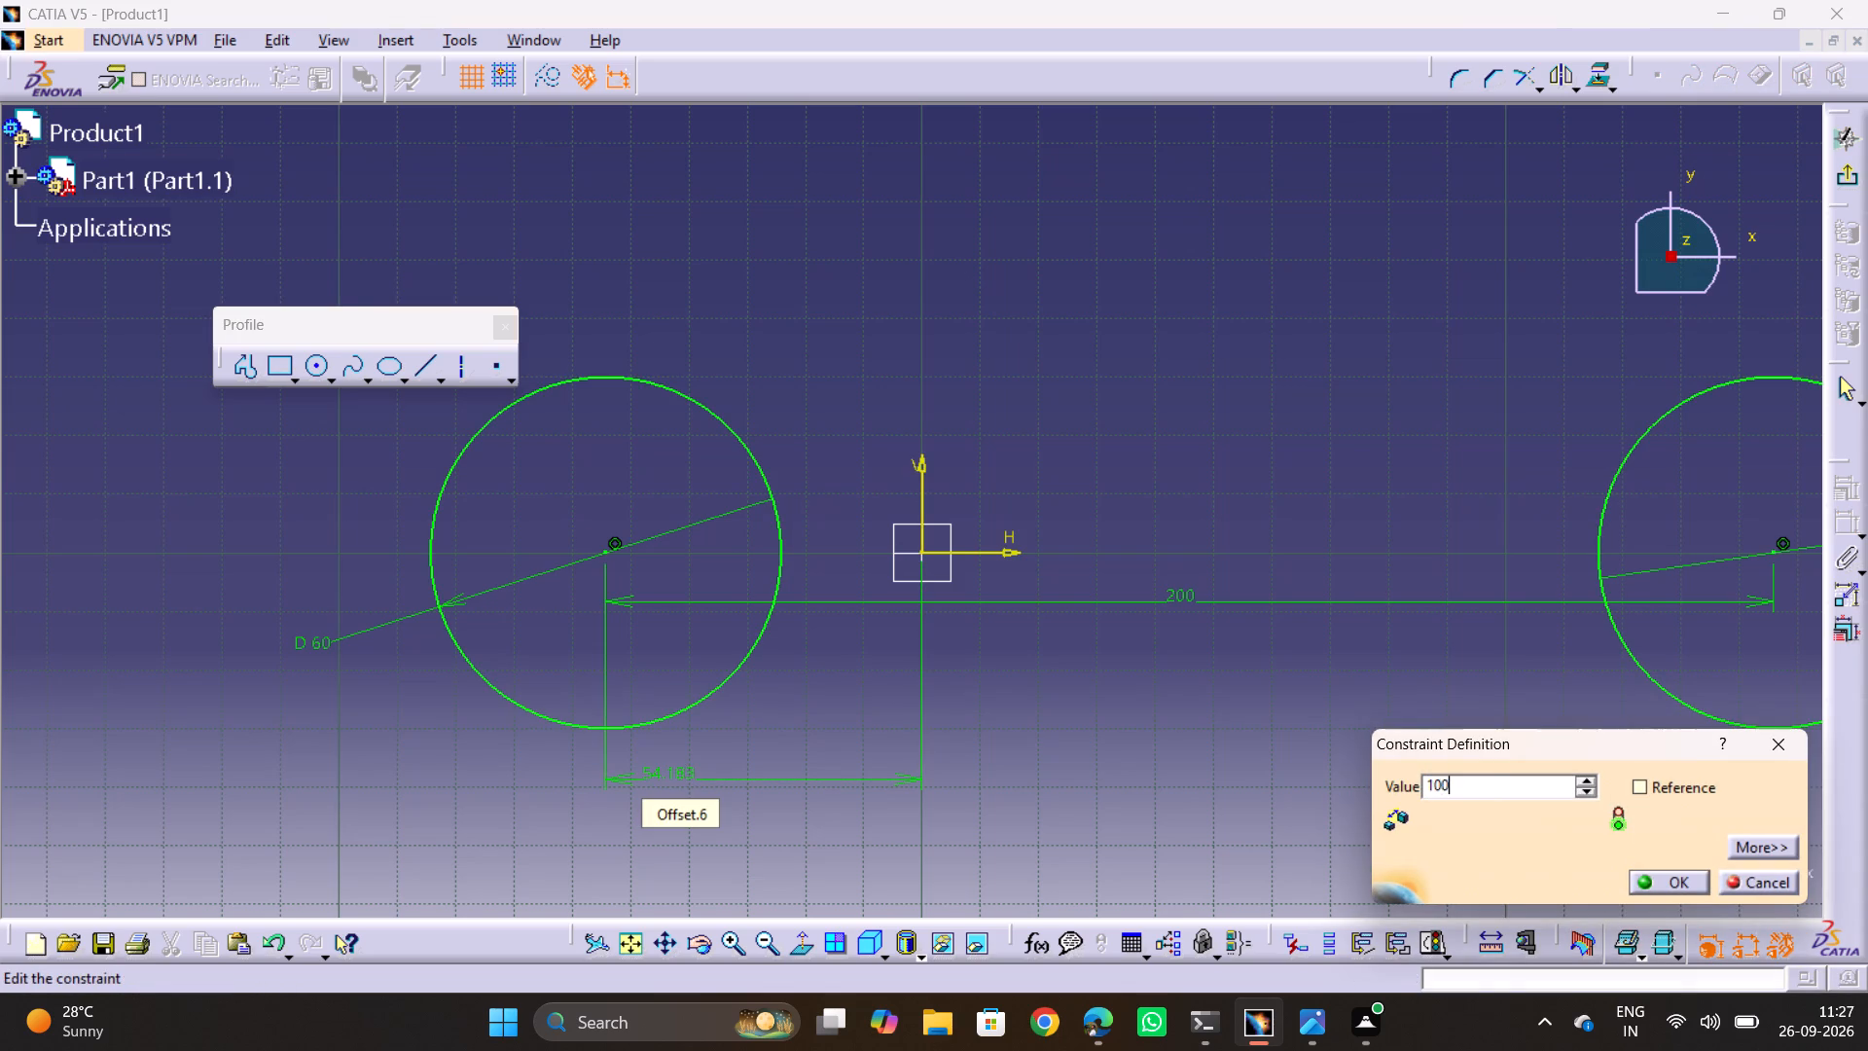
pyautogui.press('Return')
pyautogui.rightClick(680, 773)
pyautogui.doubleClick(1022, 281)
pyautogui.moveTo(1022, 296); pyautogui.dragTo(1022, 302, button='middle')
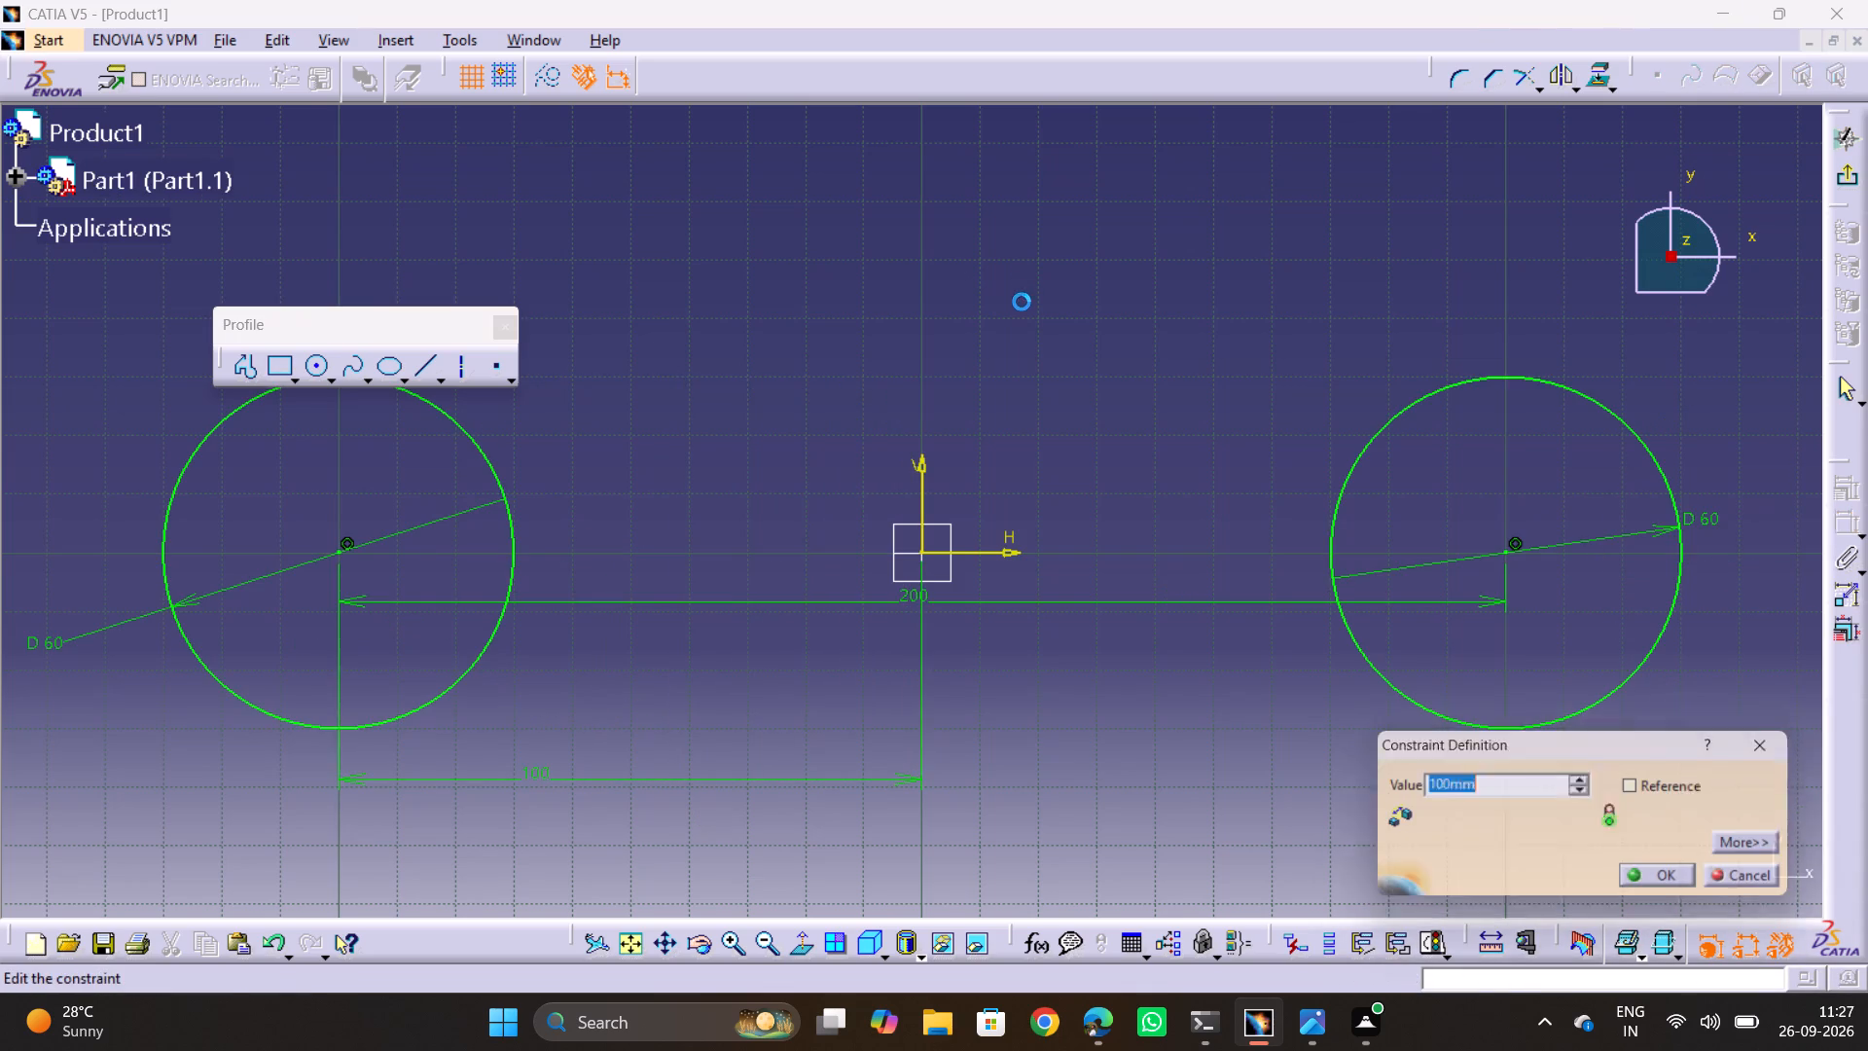
pyautogui.moveTo(1022, 302); pyautogui.dragTo(1083, 418, button='middle')
pyautogui.press('Escape')
pyautogui.press('Escape')
pyautogui.press('Escape')
pyautogui.press('Escape')
pyautogui.press('Escape')
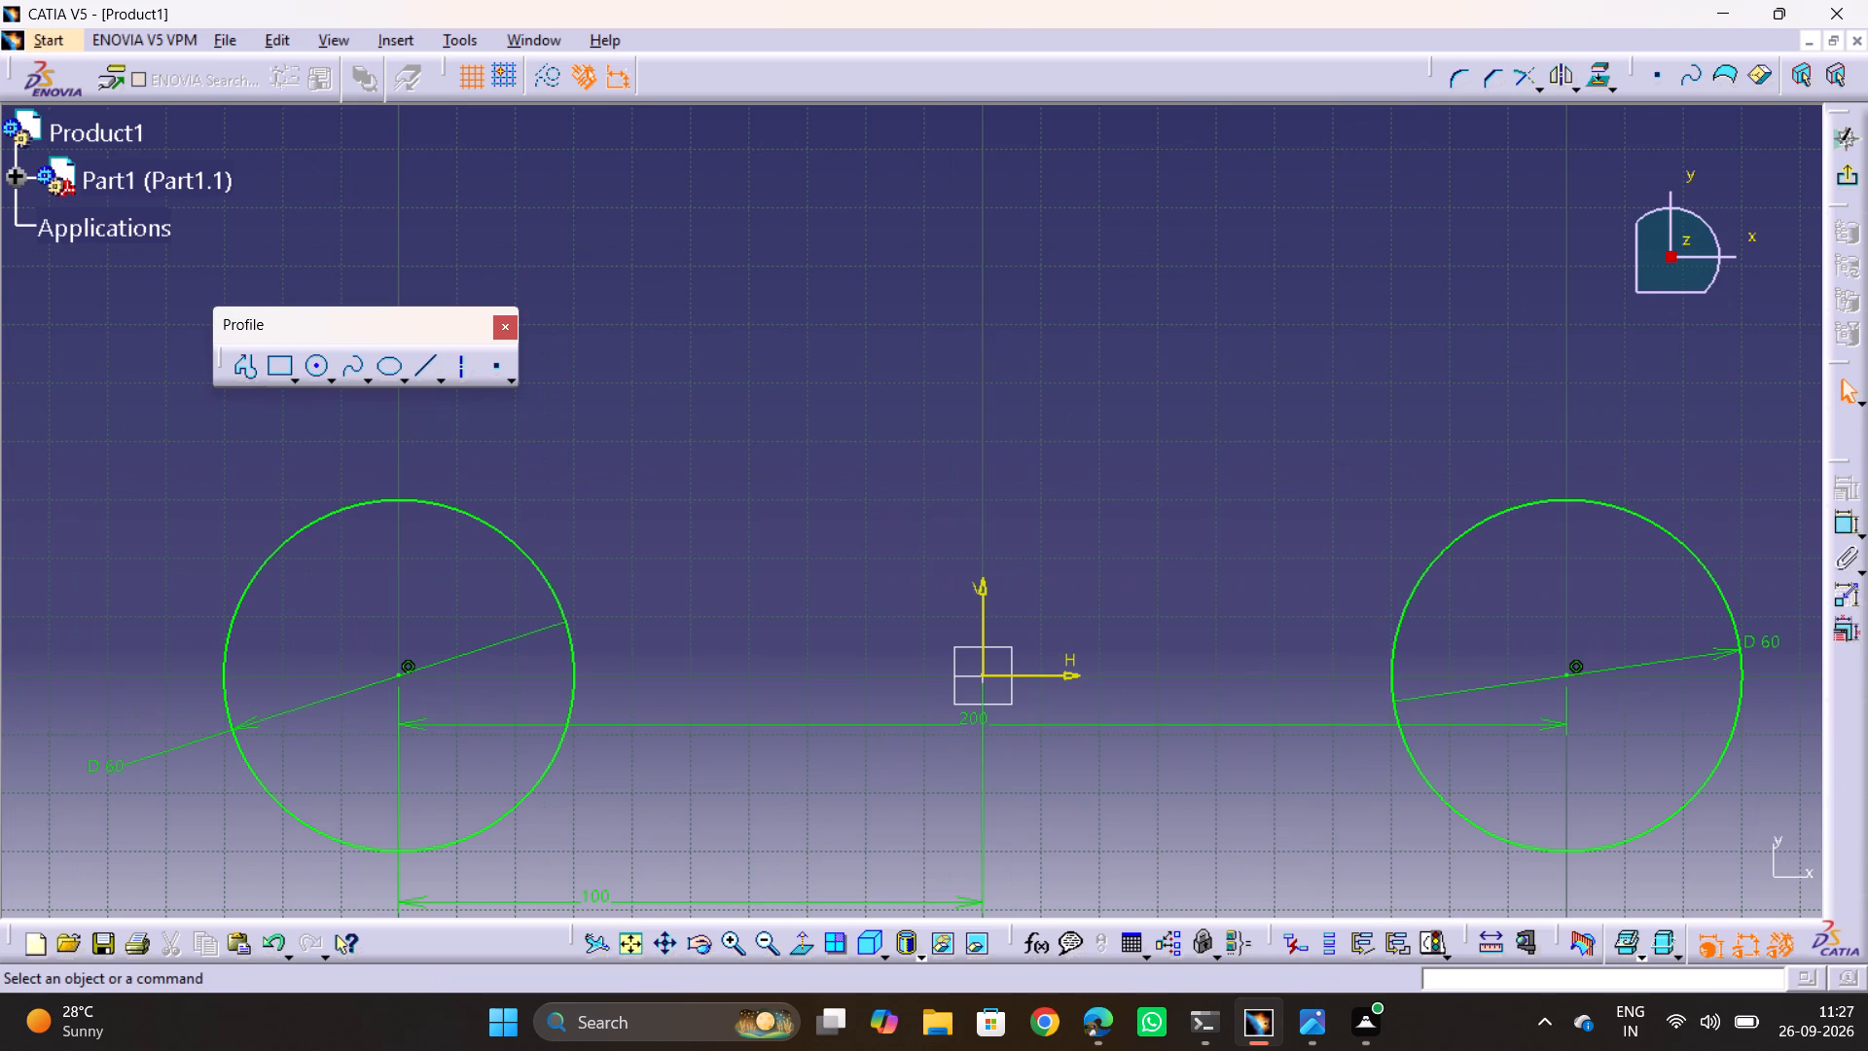
# Check the reference drawing and sketch a horizontal line about 62 mm long above the origin, crossing the V axis.
pyautogui.press('Tab')
pyautogui.press('Tab')
pyautogui.hotkey('alt', 'Tab')
pyautogui.hotkey('alt', 'Tab')
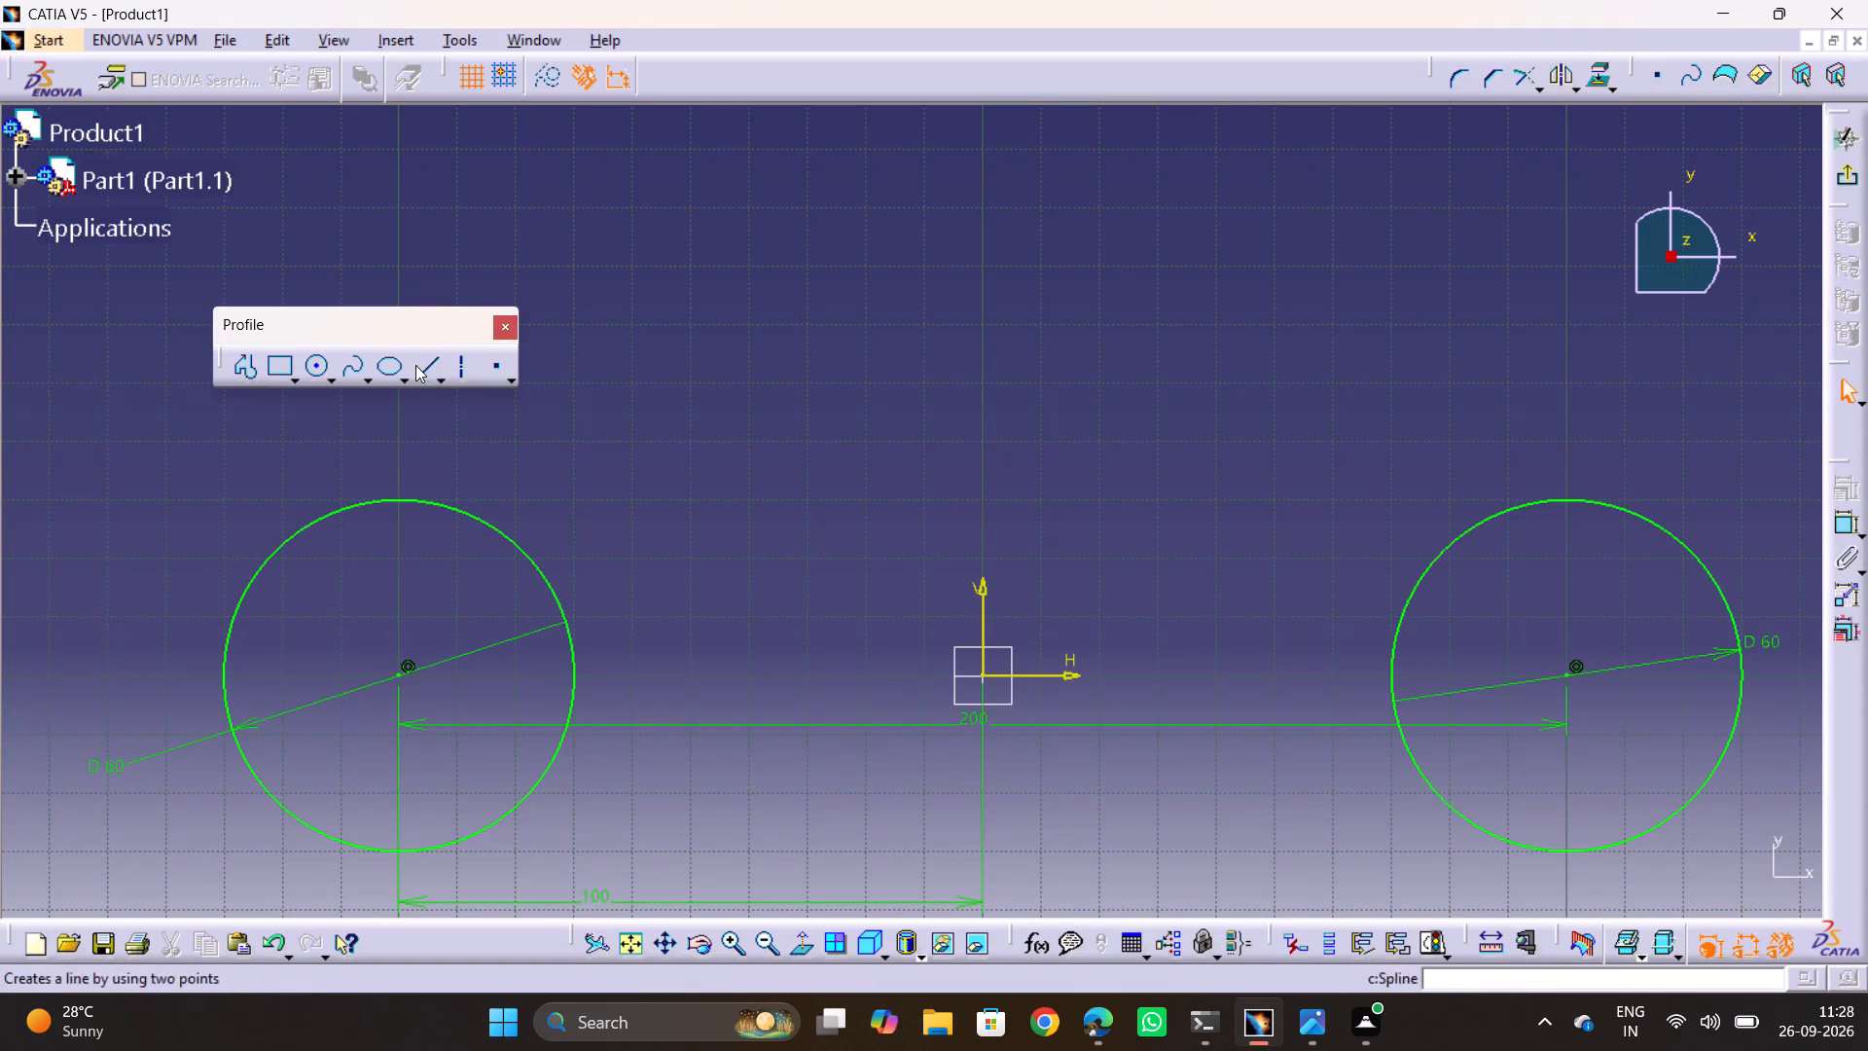
pyautogui.click(414, 363)
pyautogui.click(849, 357)
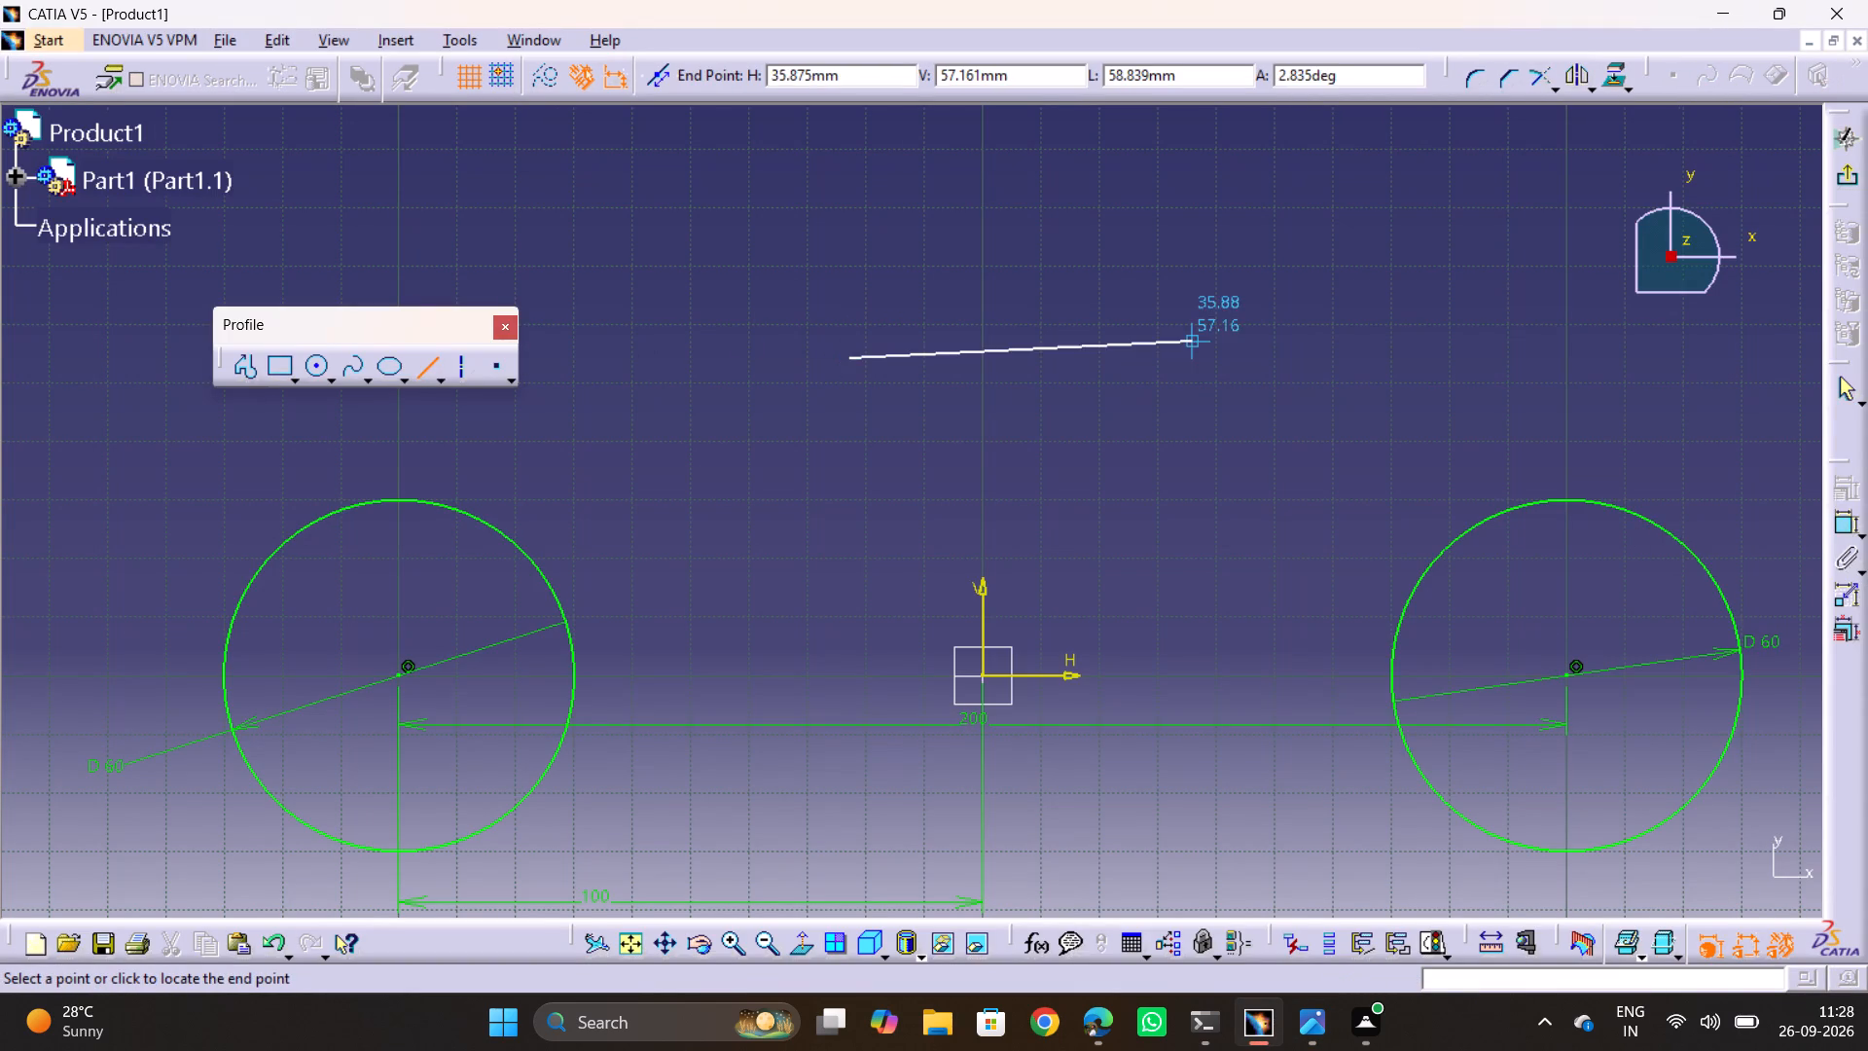
pyautogui.click(1211, 357)
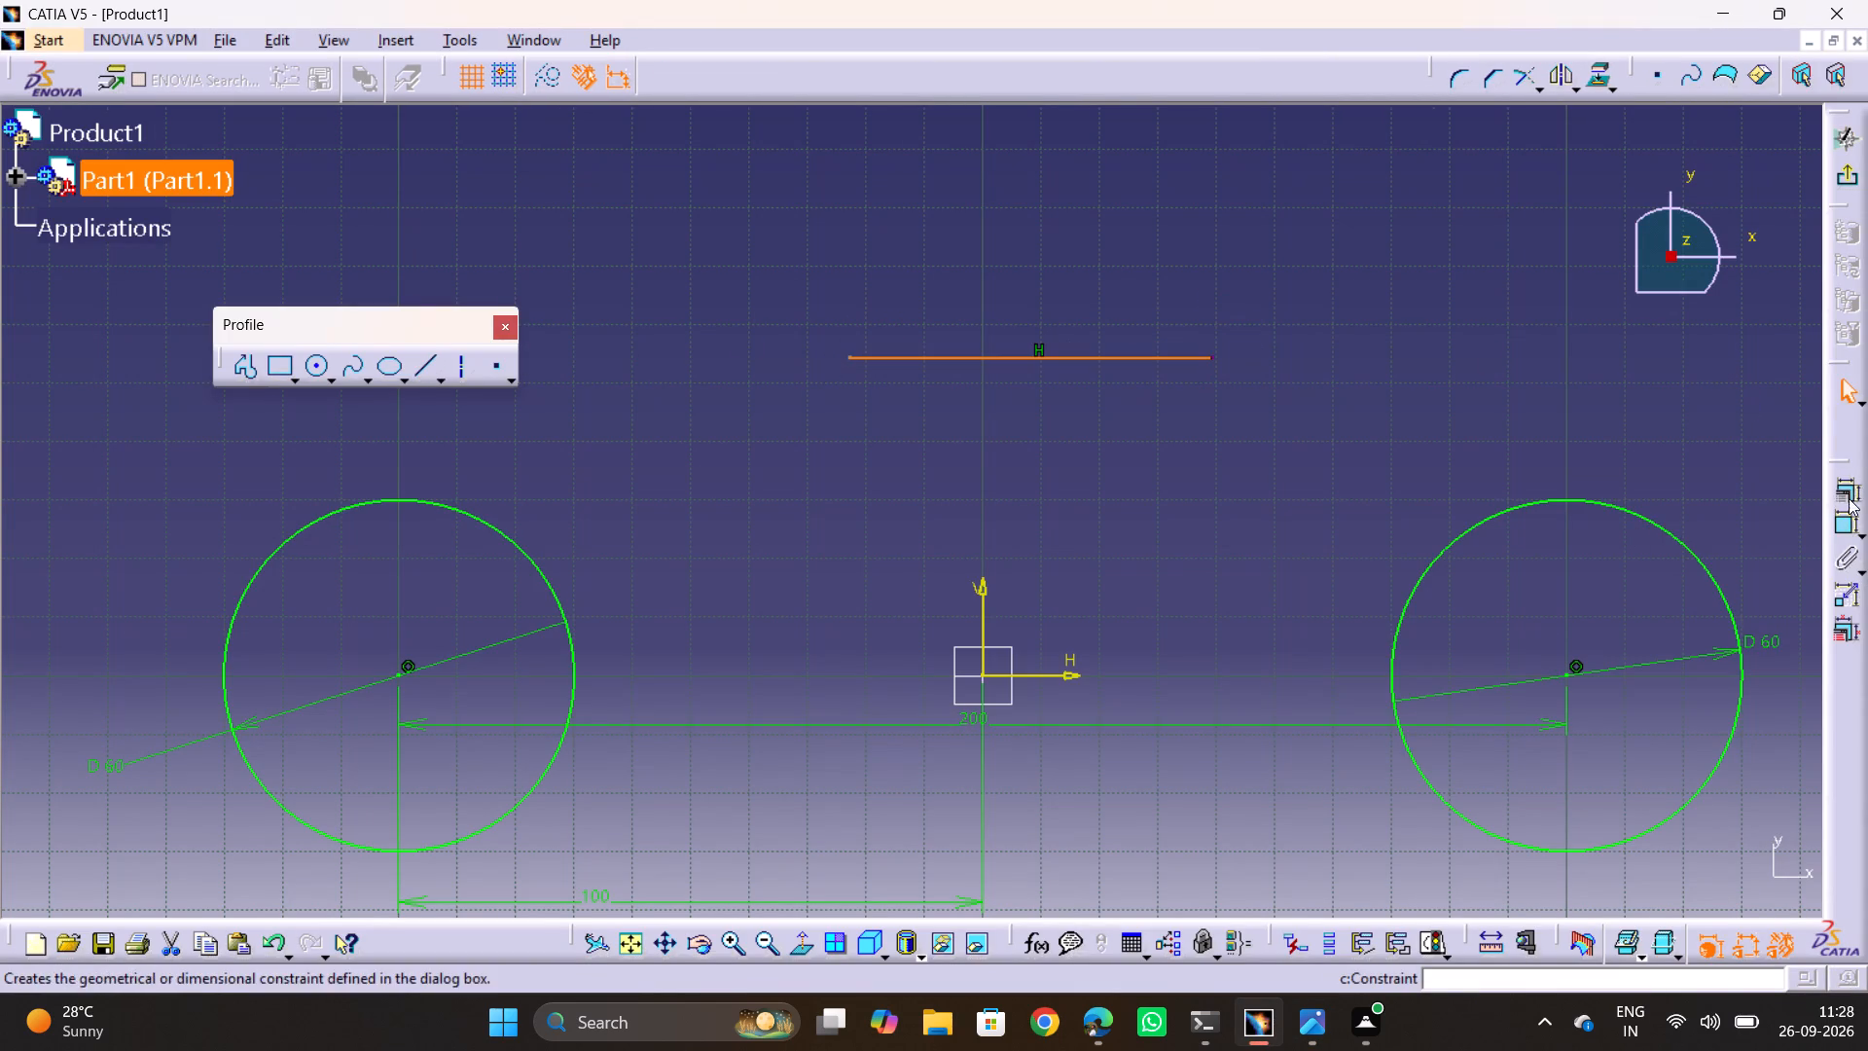
# Dimension the horizontal line's length and set it to 90 mm.
pyautogui.click(1843, 524)
pyautogui.click(993, 332)
pyautogui.doubleClick(995, 329)
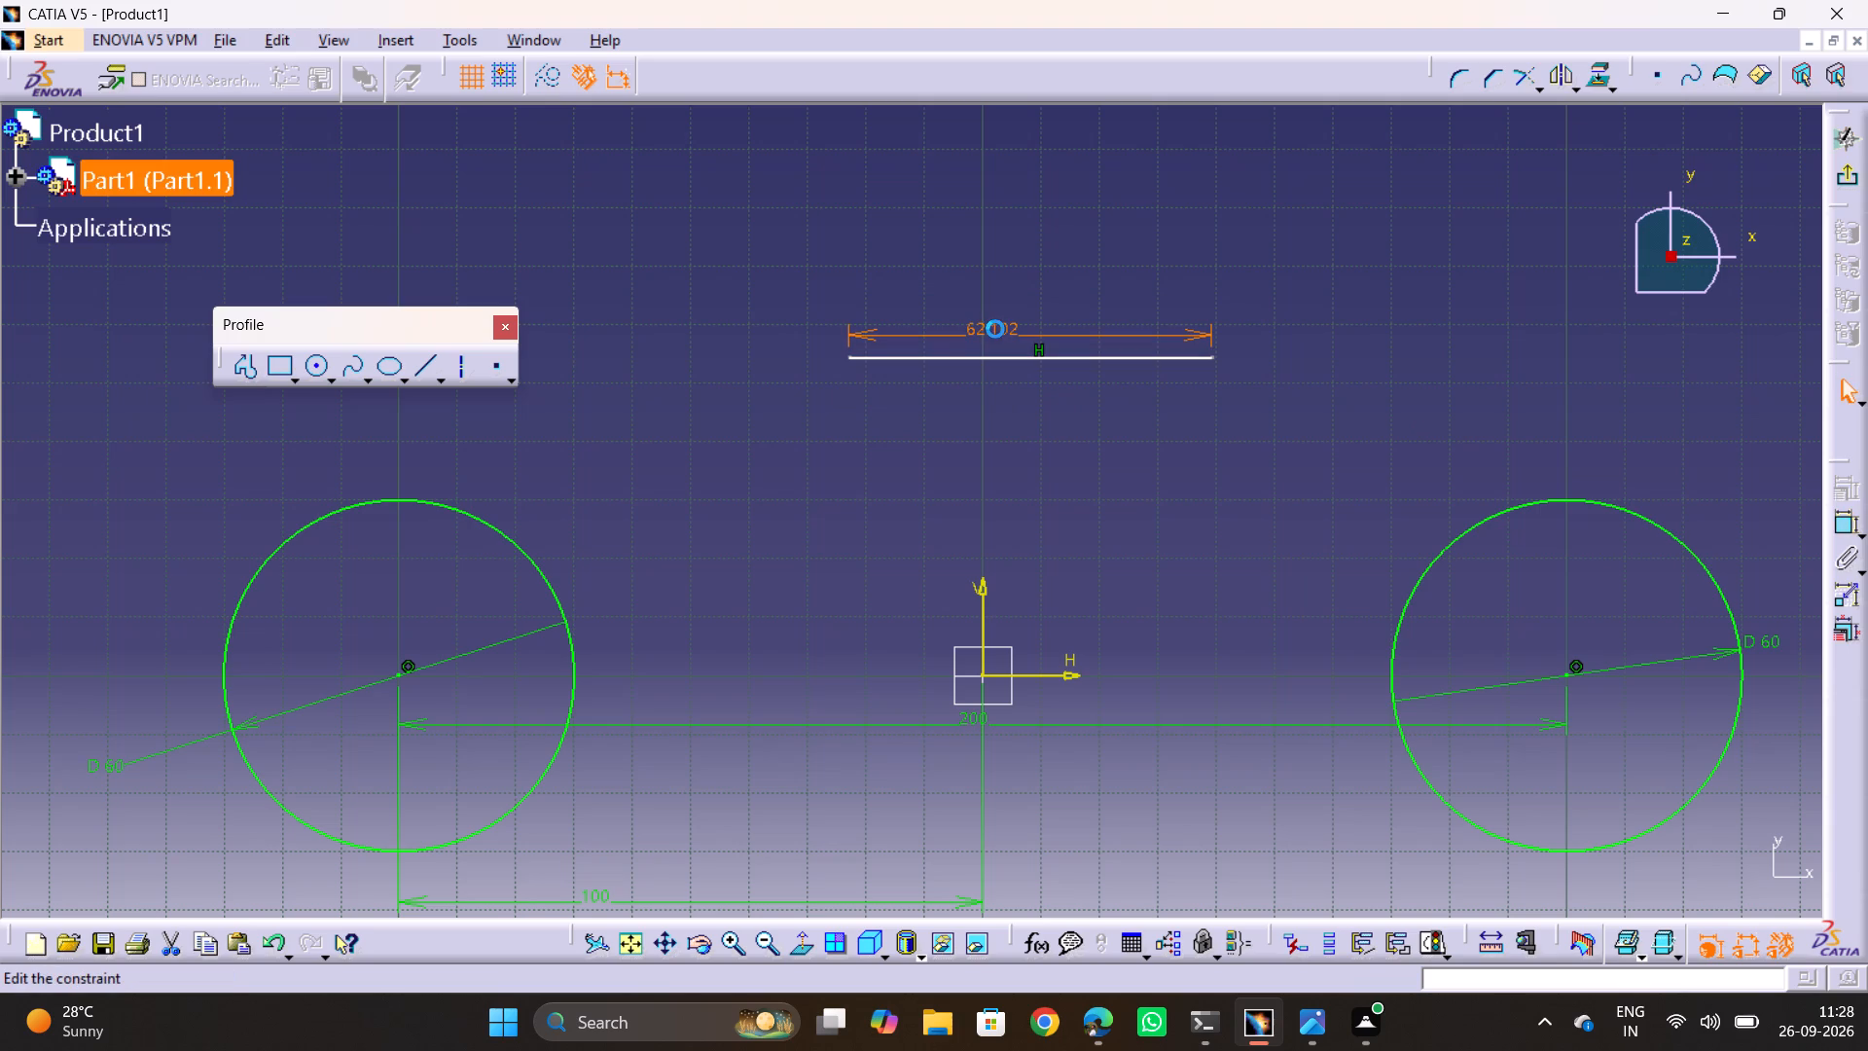
pyautogui.write('90')
pyautogui.press('Return')
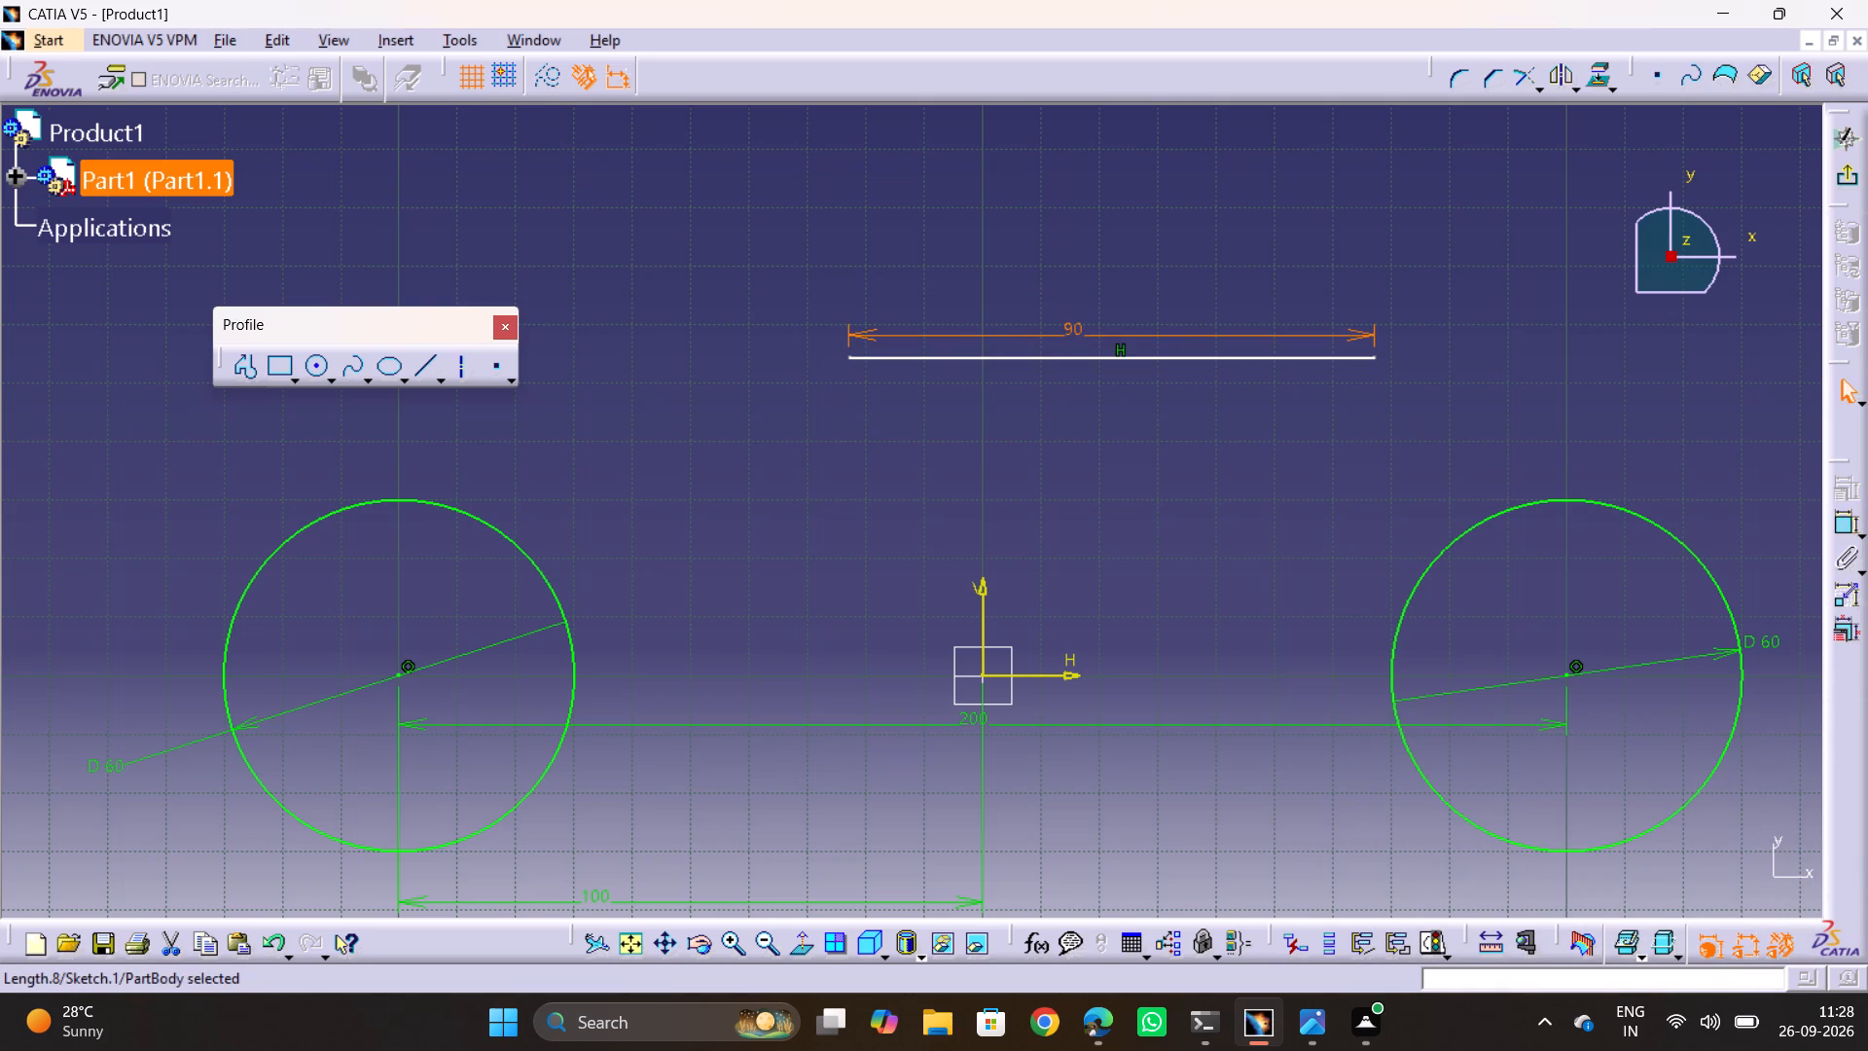
# Dimension the distance from the V axis to the horizontal line's positive-H endpoint and set it to 45 mm.
pyautogui.click(1849, 527)
pyautogui.click(981, 617)
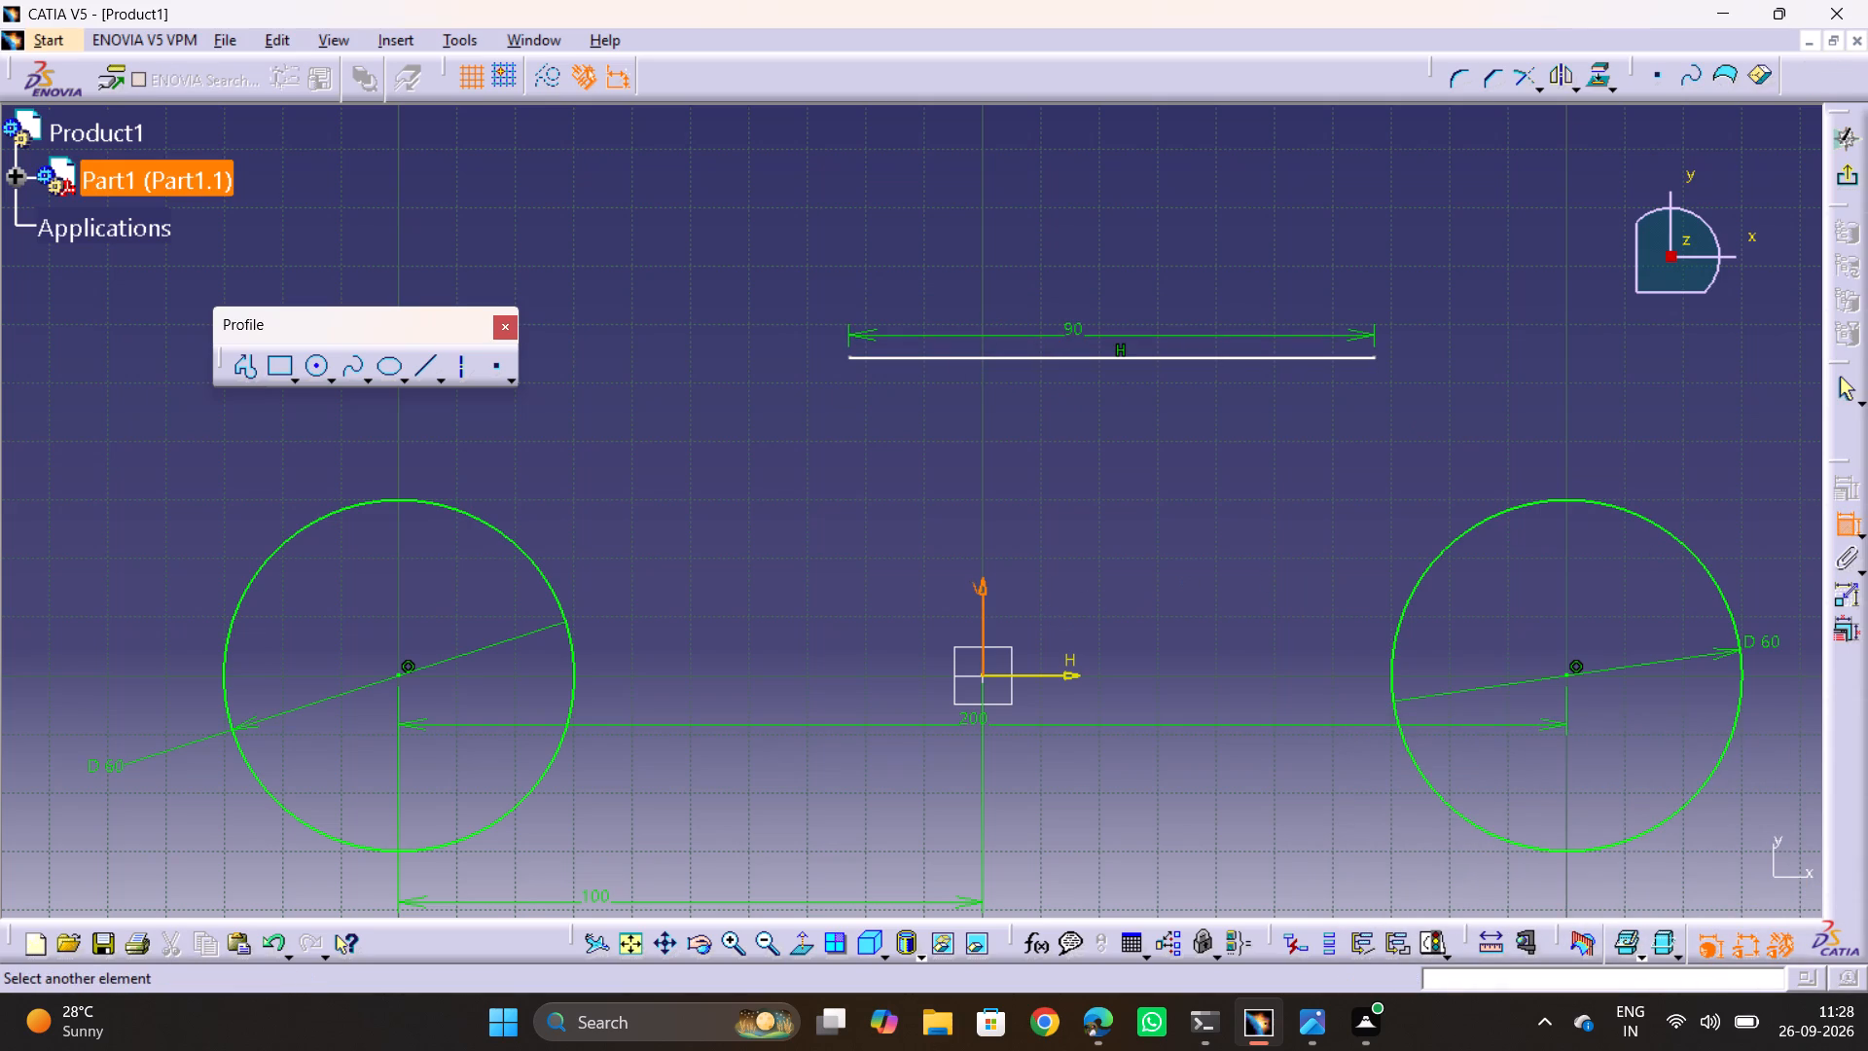
pyautogui.click(1376, 357)
pyautogui.click(1135, 420)
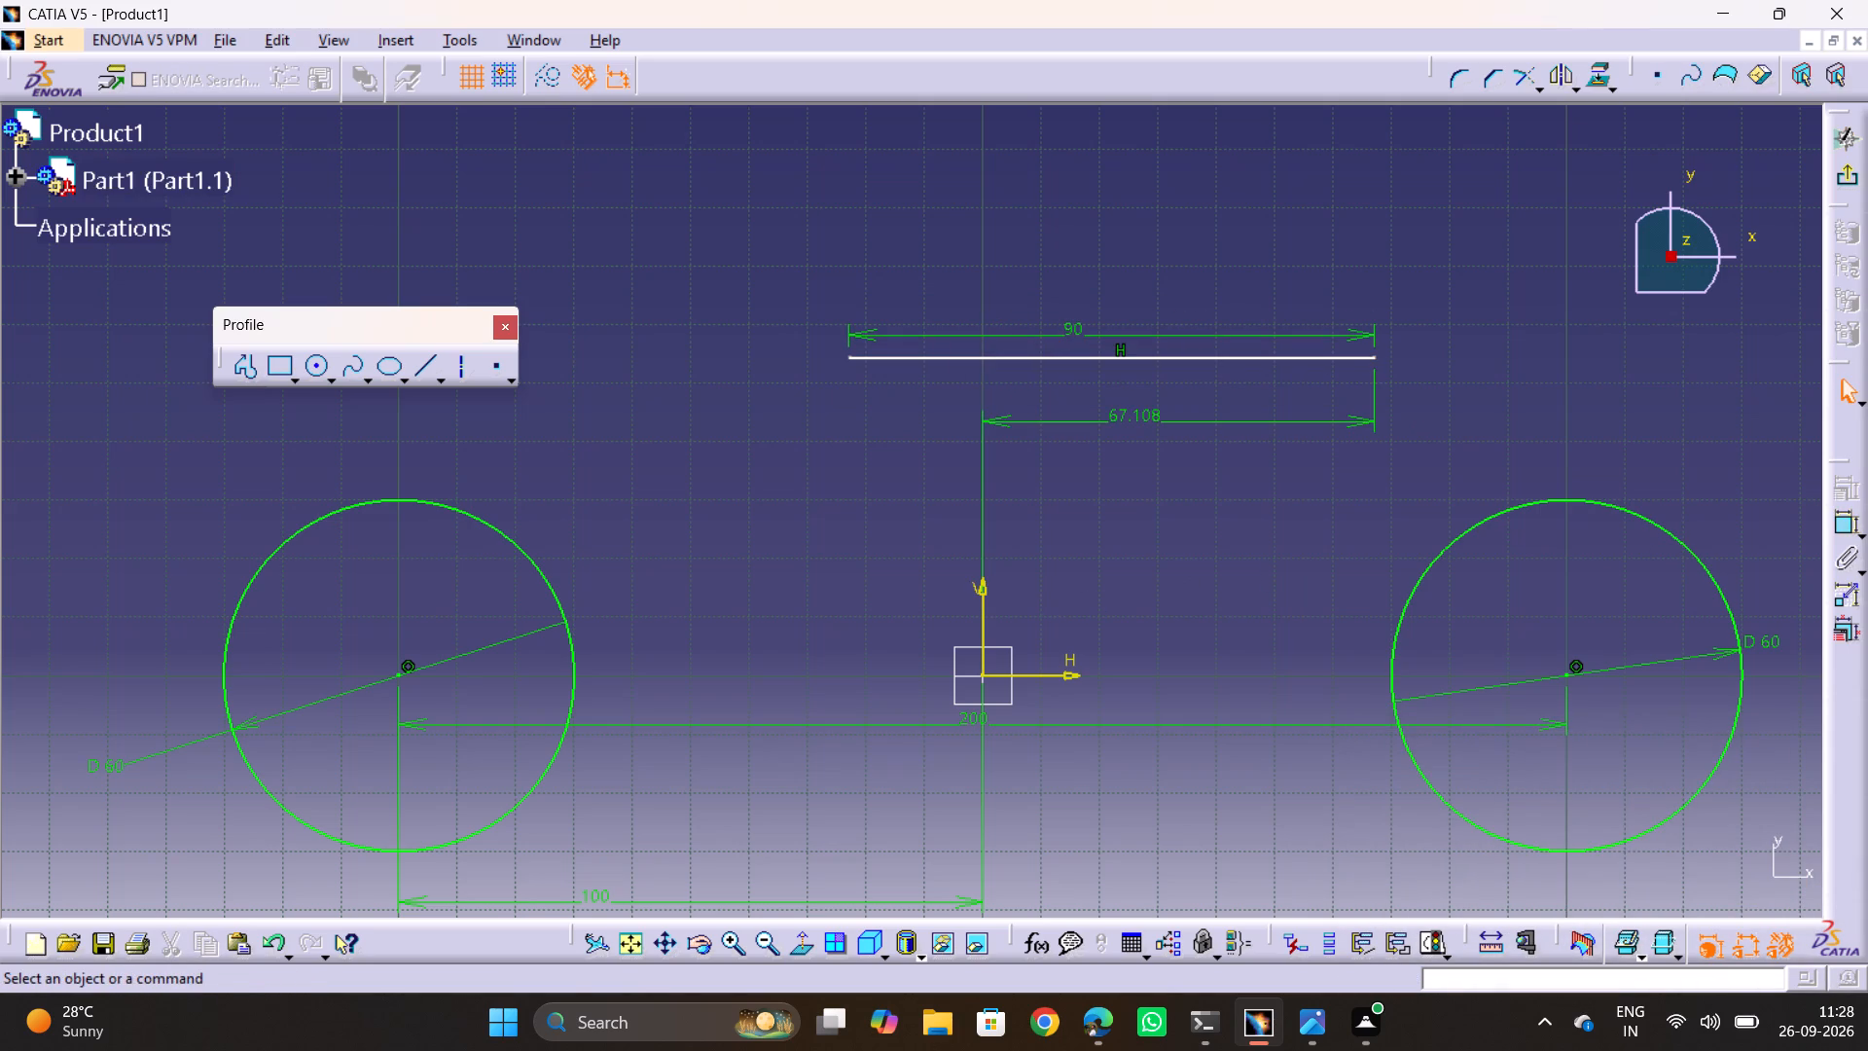
pyautogui.tripleClick(1144, 414)
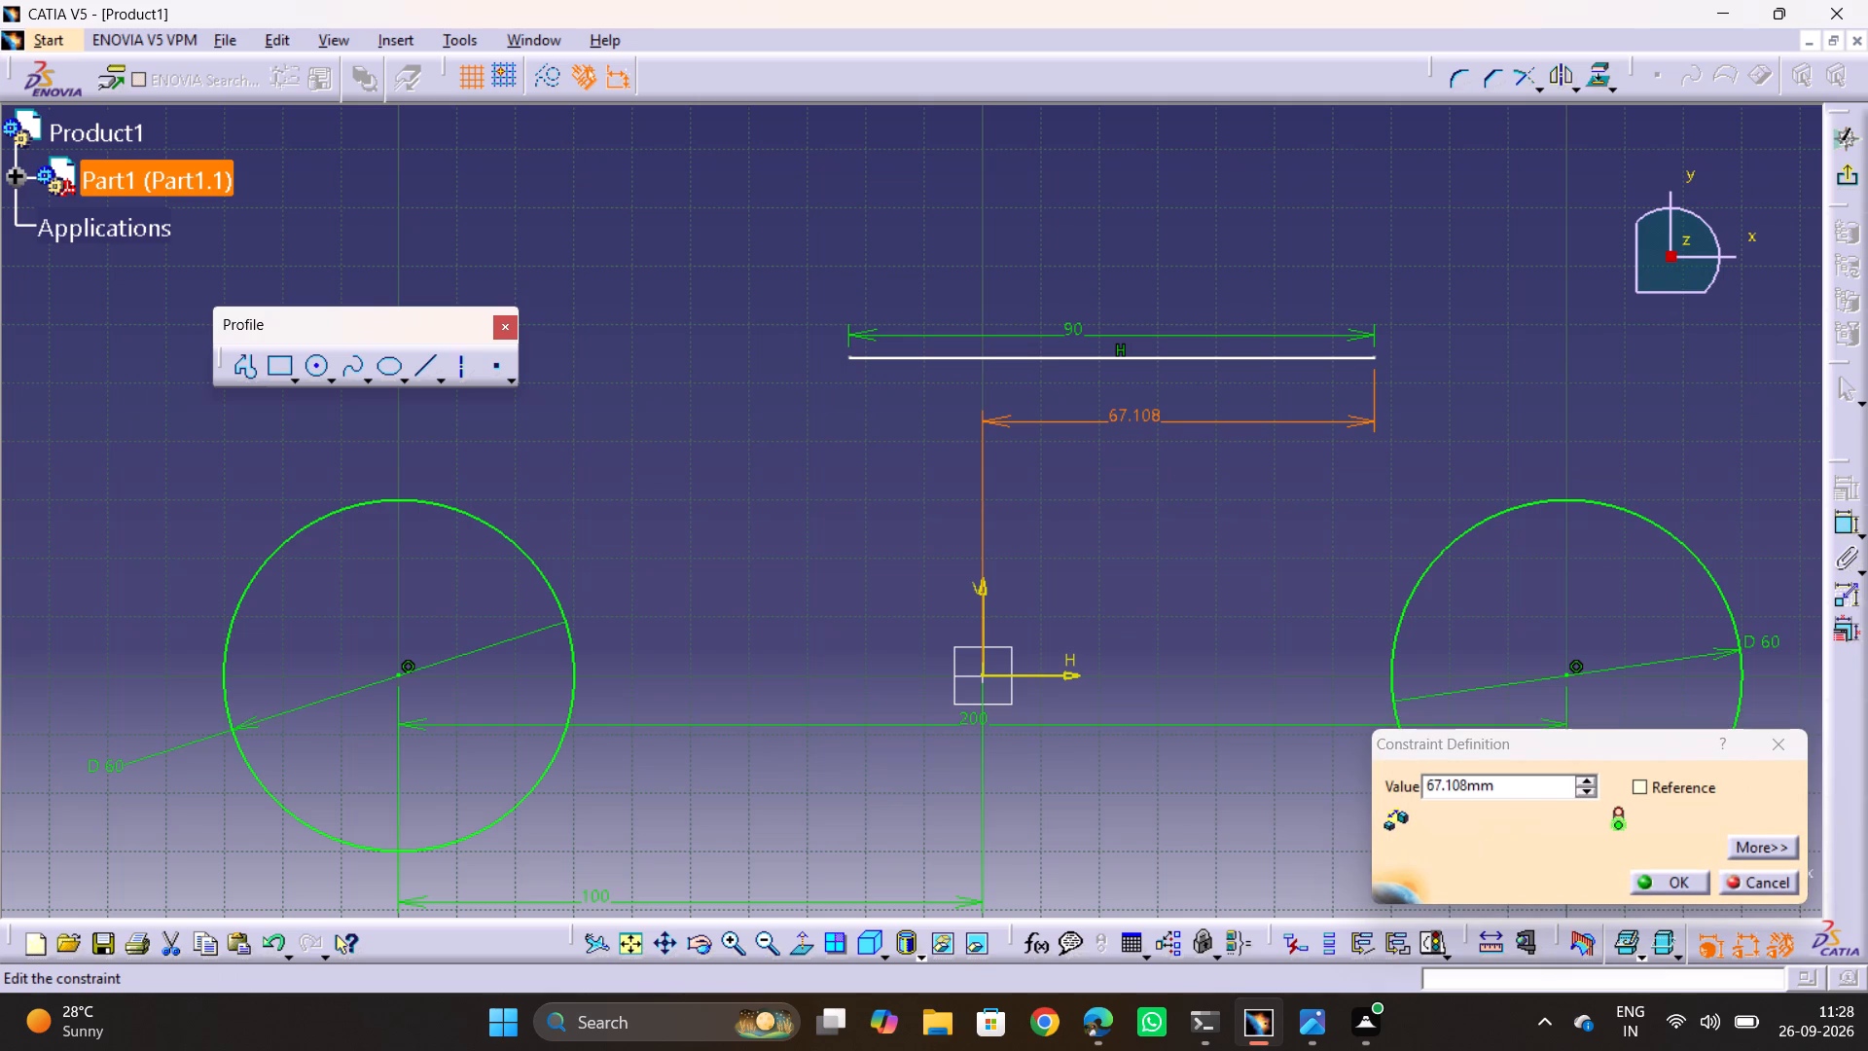
pyautogui.doubleClick(1144, 414)
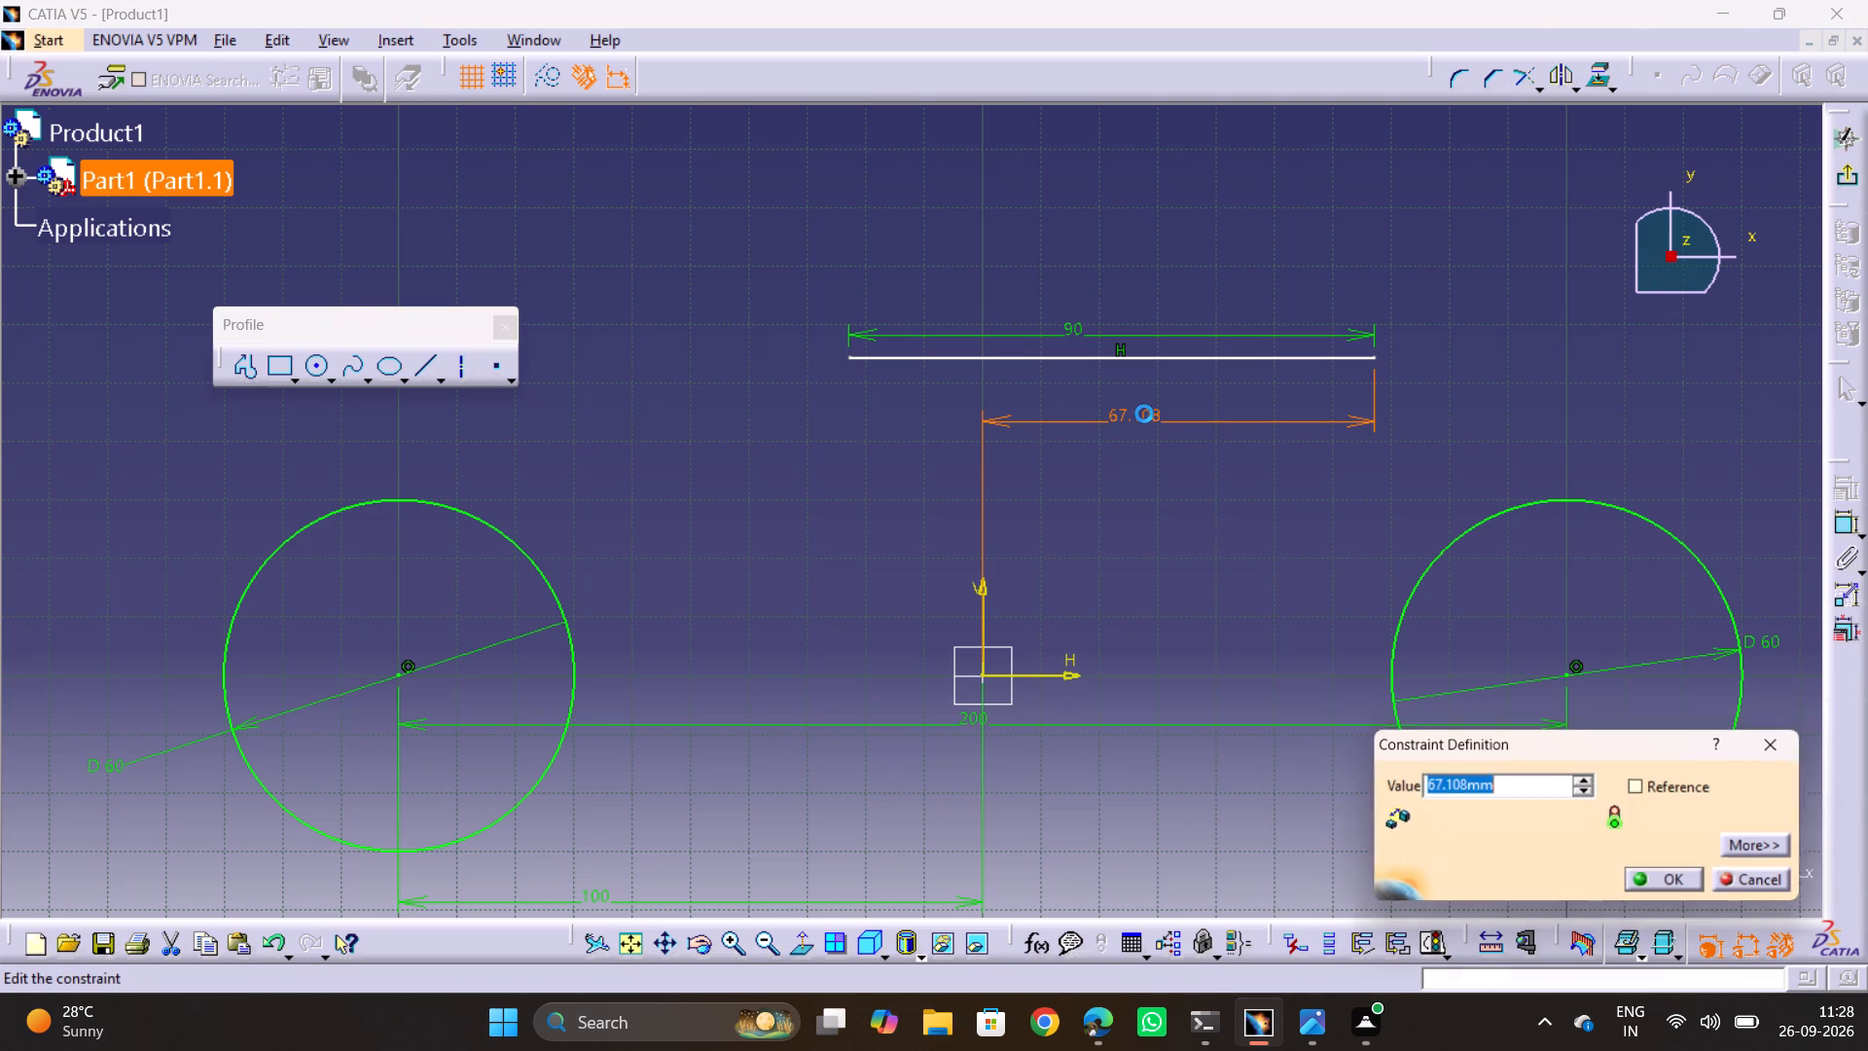
pyautogui.write('45')
pyautogui.press('Return')
pyautogui.click(1160, 586)
# Dimension the vertical distance from the horizontal line to the negative-H circle's centre and set it to 50 mm, per the reference drawing.
pyautogui.hotkey('alt', 'Tab')
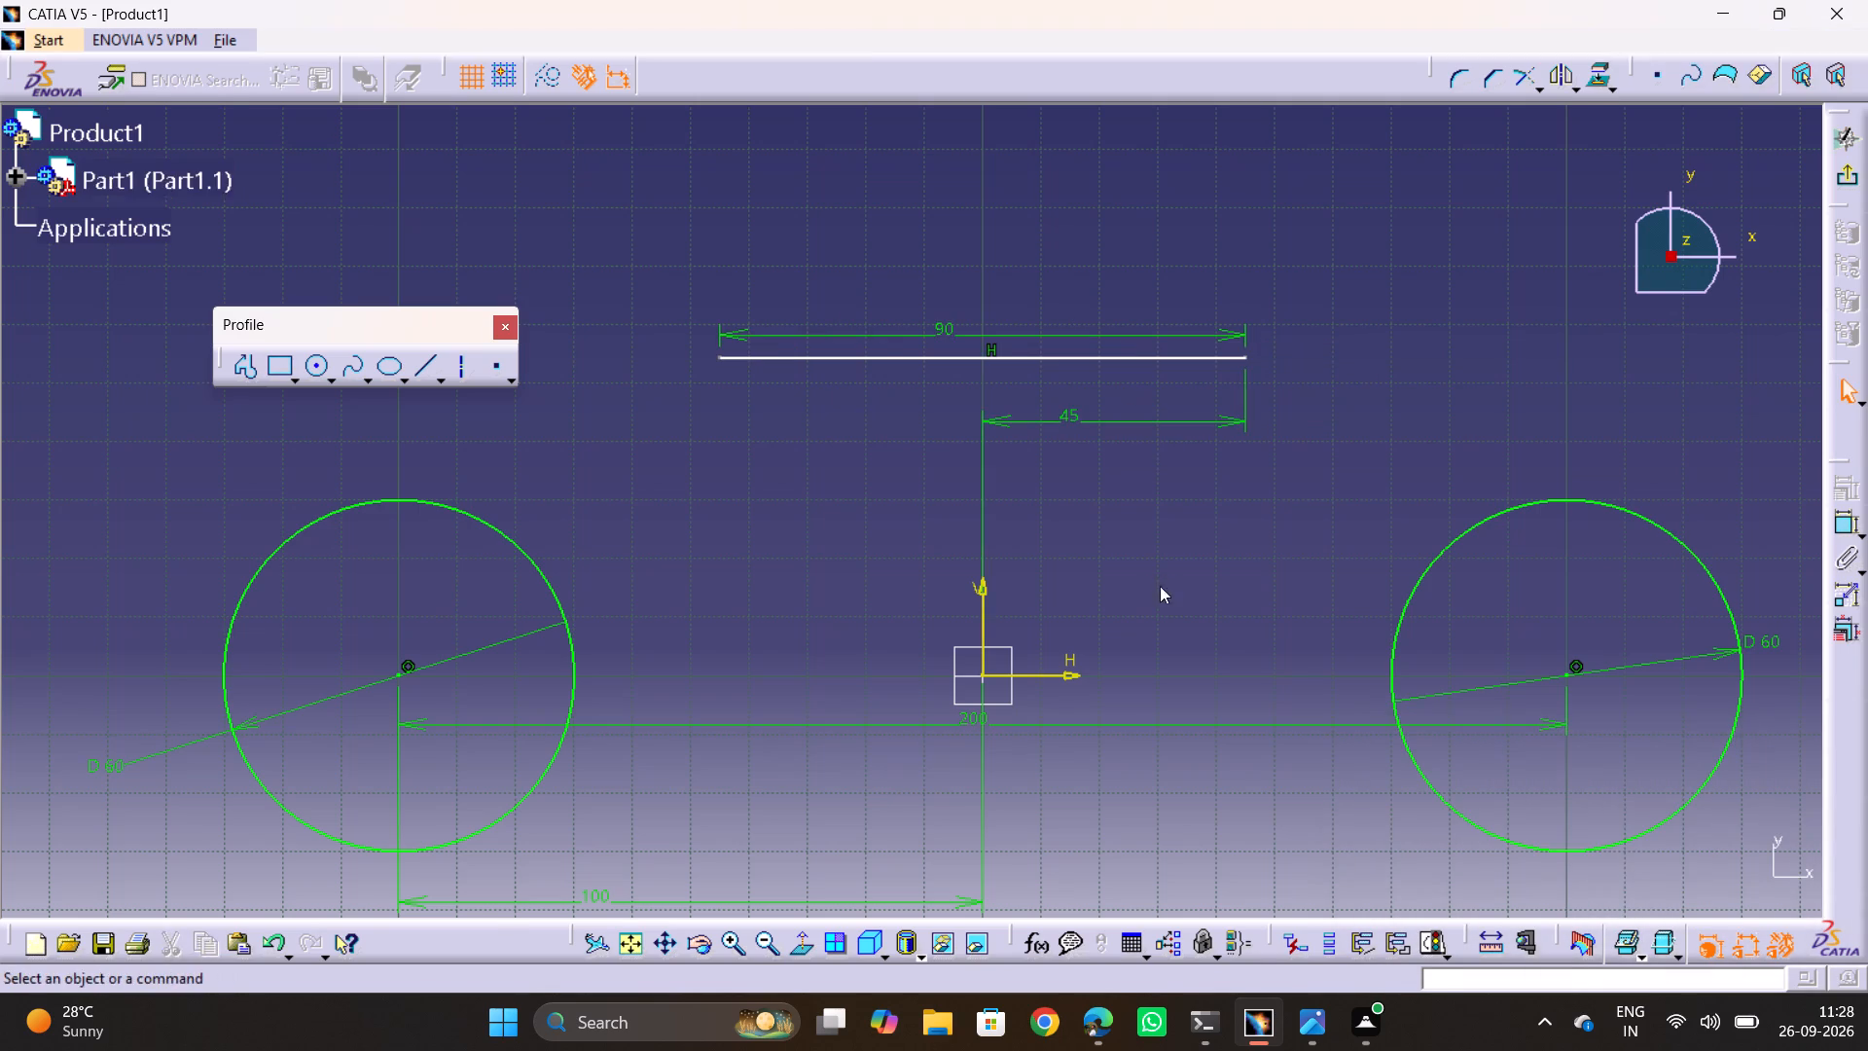
pyautogui.hotkey('alt', 'Tab')
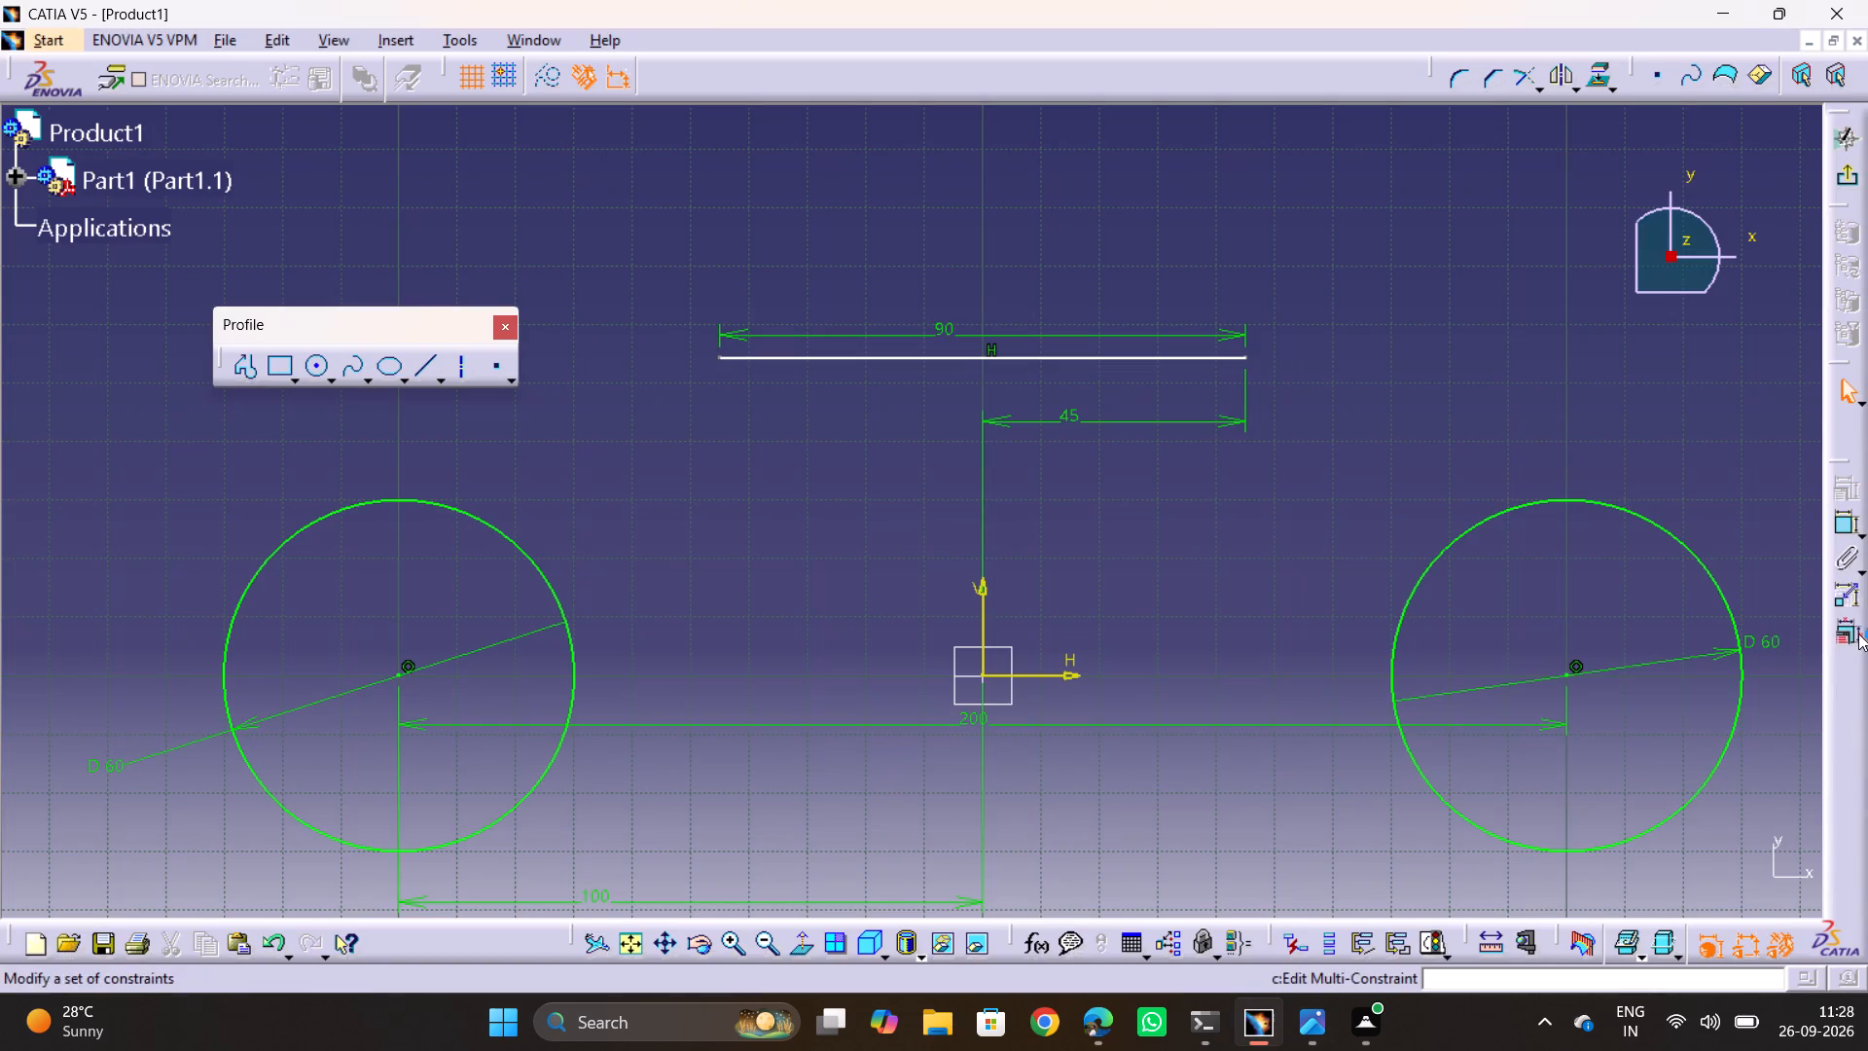
pyautogui.click(1832, 526)
pyautogui.click(776, 353)
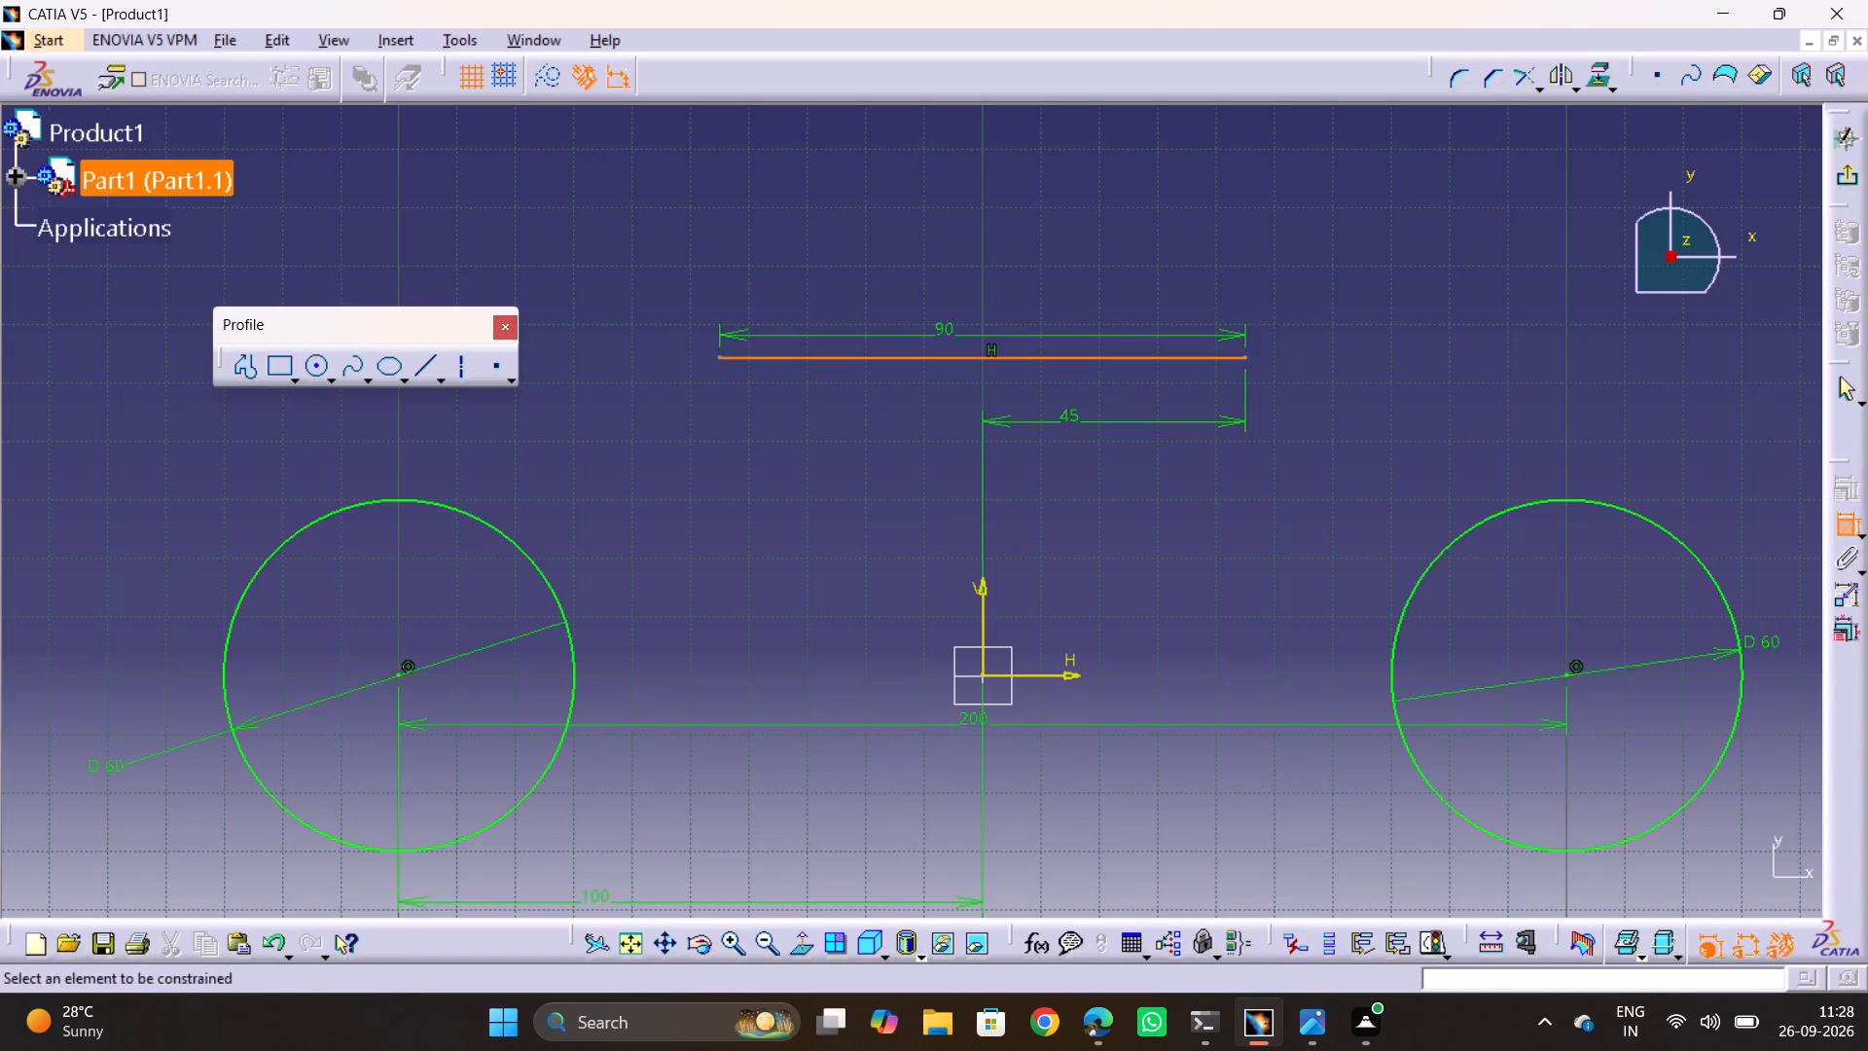
pyautogui.hotkey('alt', 'Tab')
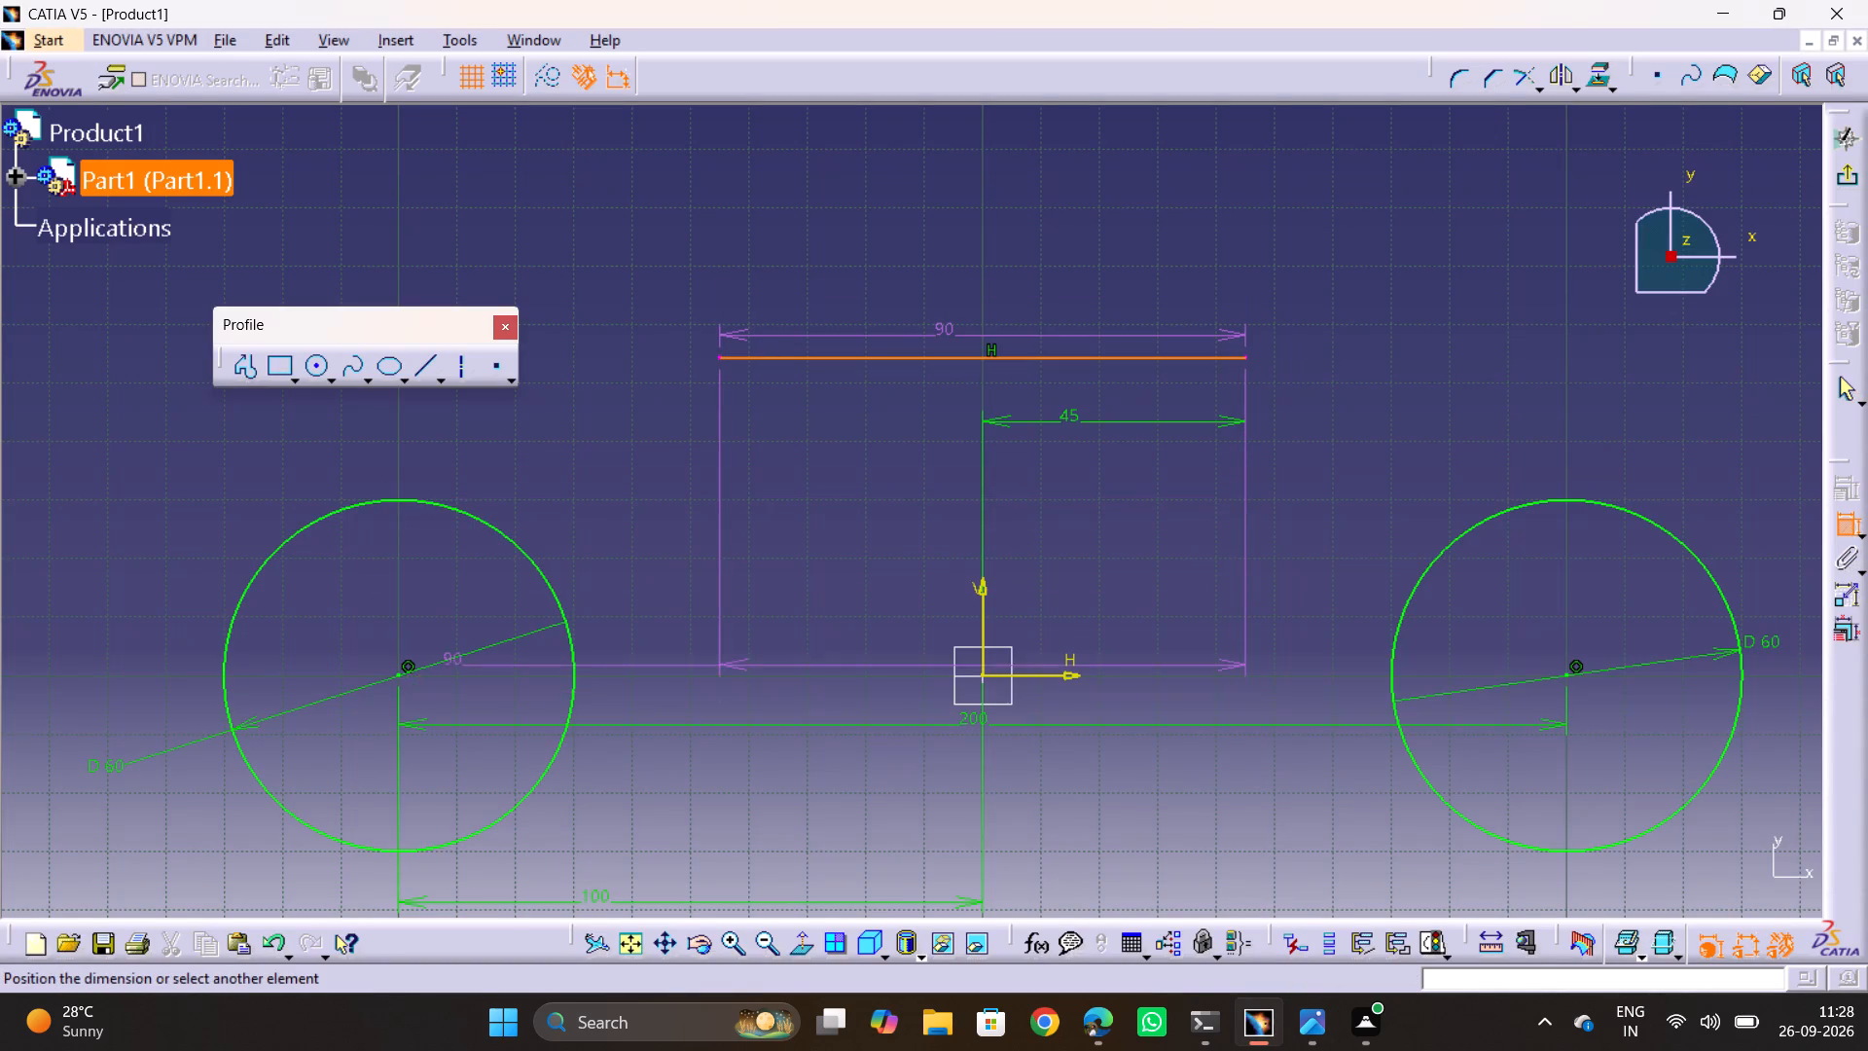
pyautogui.hotkey('alt', 'Tab')
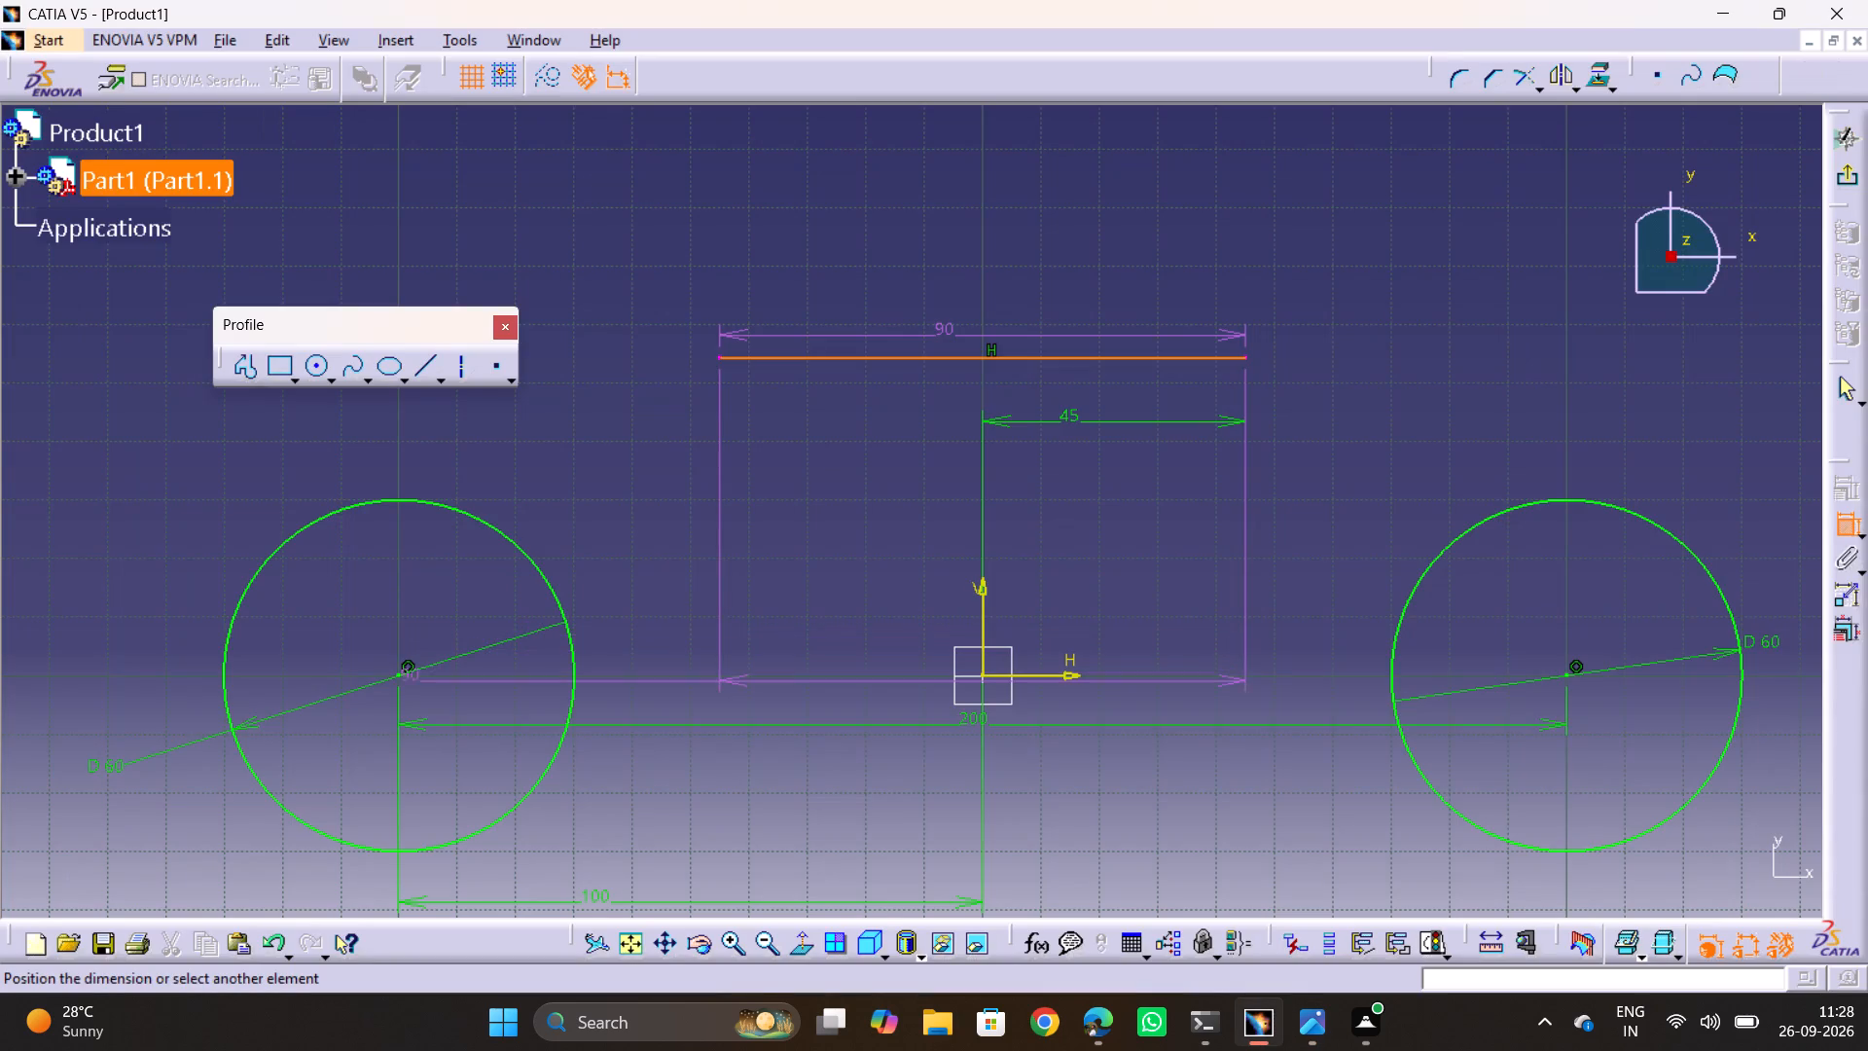
pyautogui.click(396, 674)
pyautogui.click(87, 565)
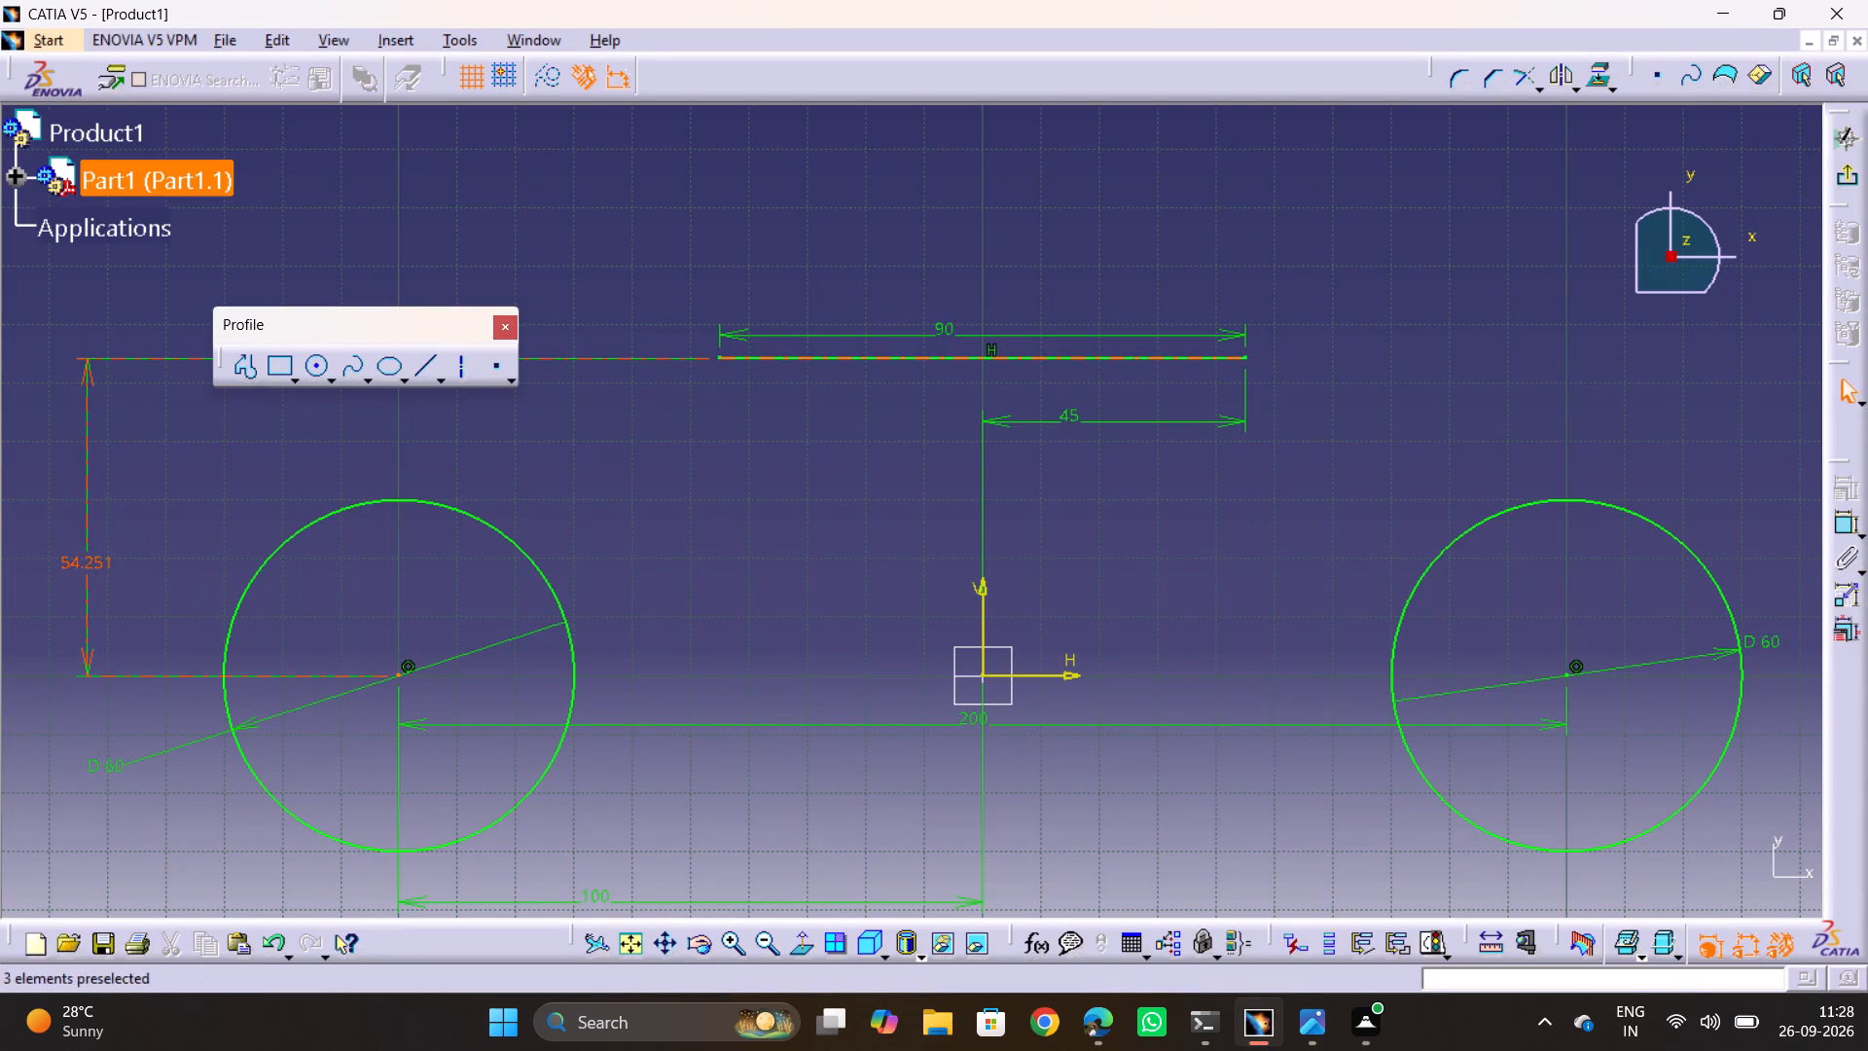
pyautogui.doubleClick(85, 562)
pyautogui.hotkey('alt', 'Tab')
pyautogui.hotkey('alt', 'Tab')
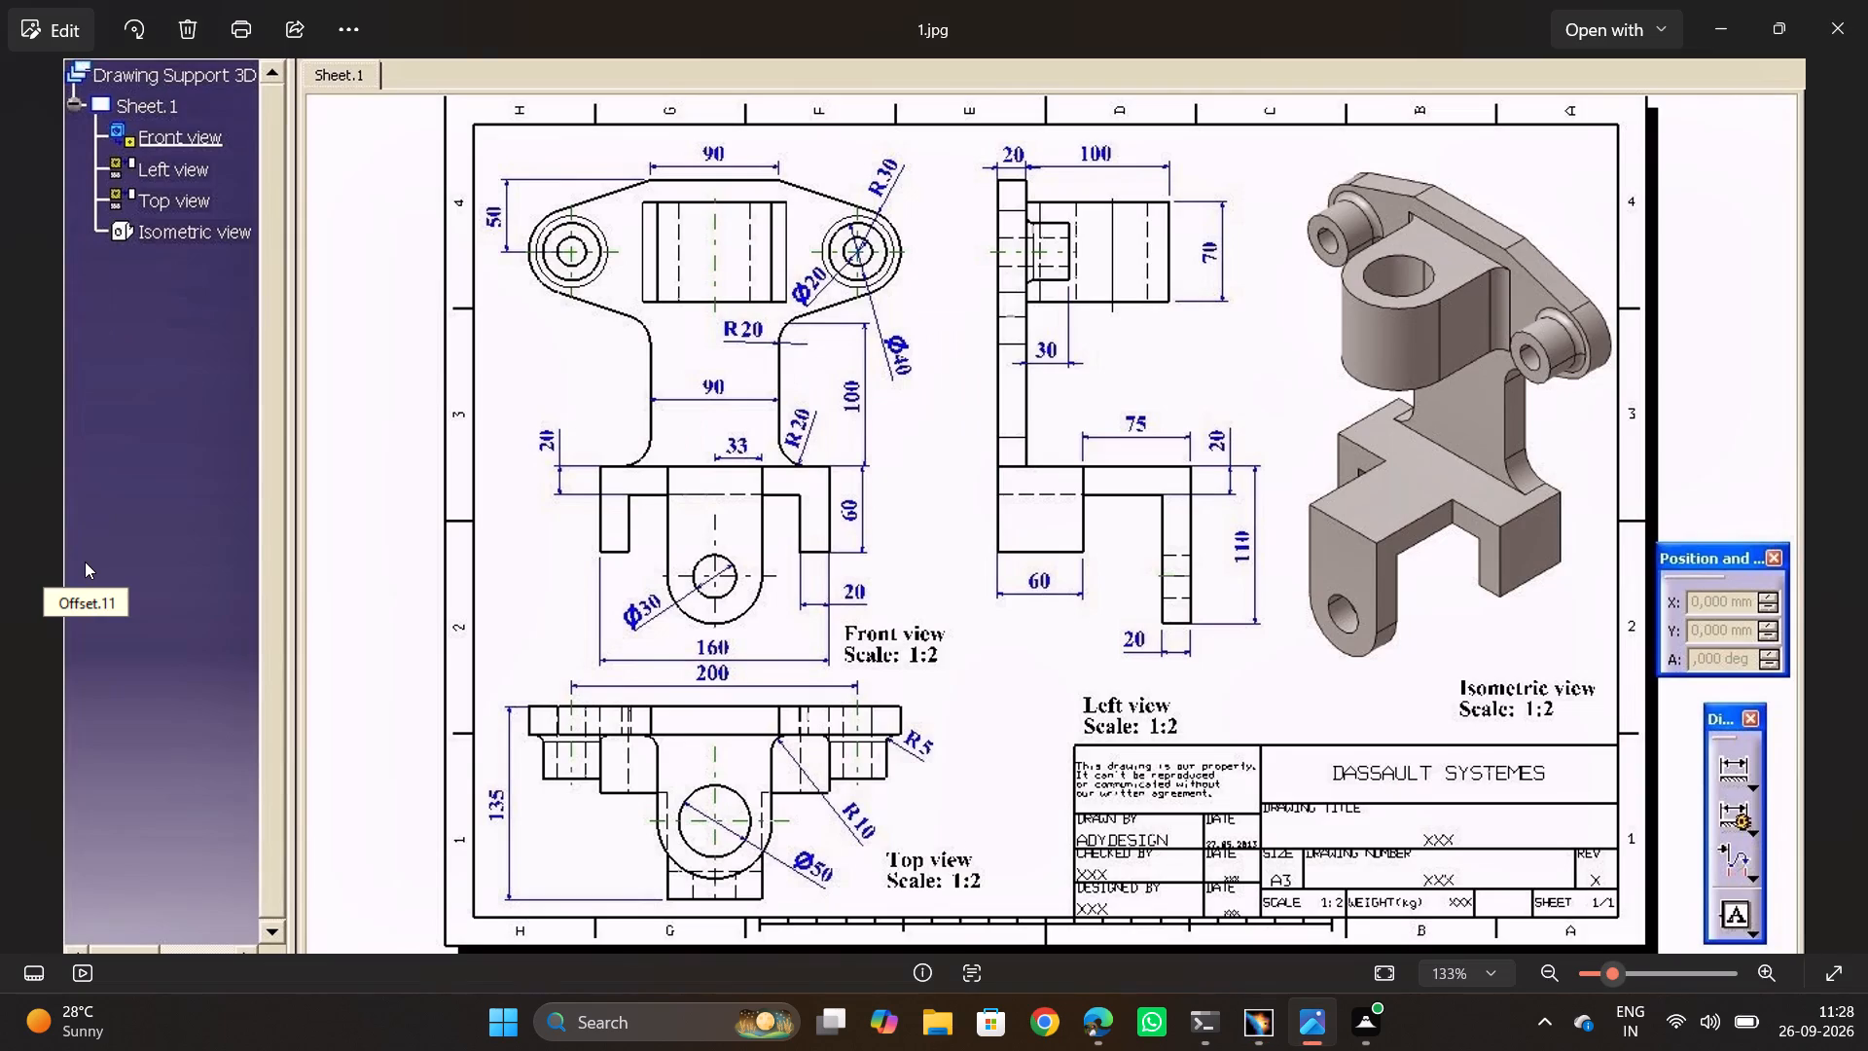
pyautogui.write('50')
pyautogui.press('Return')
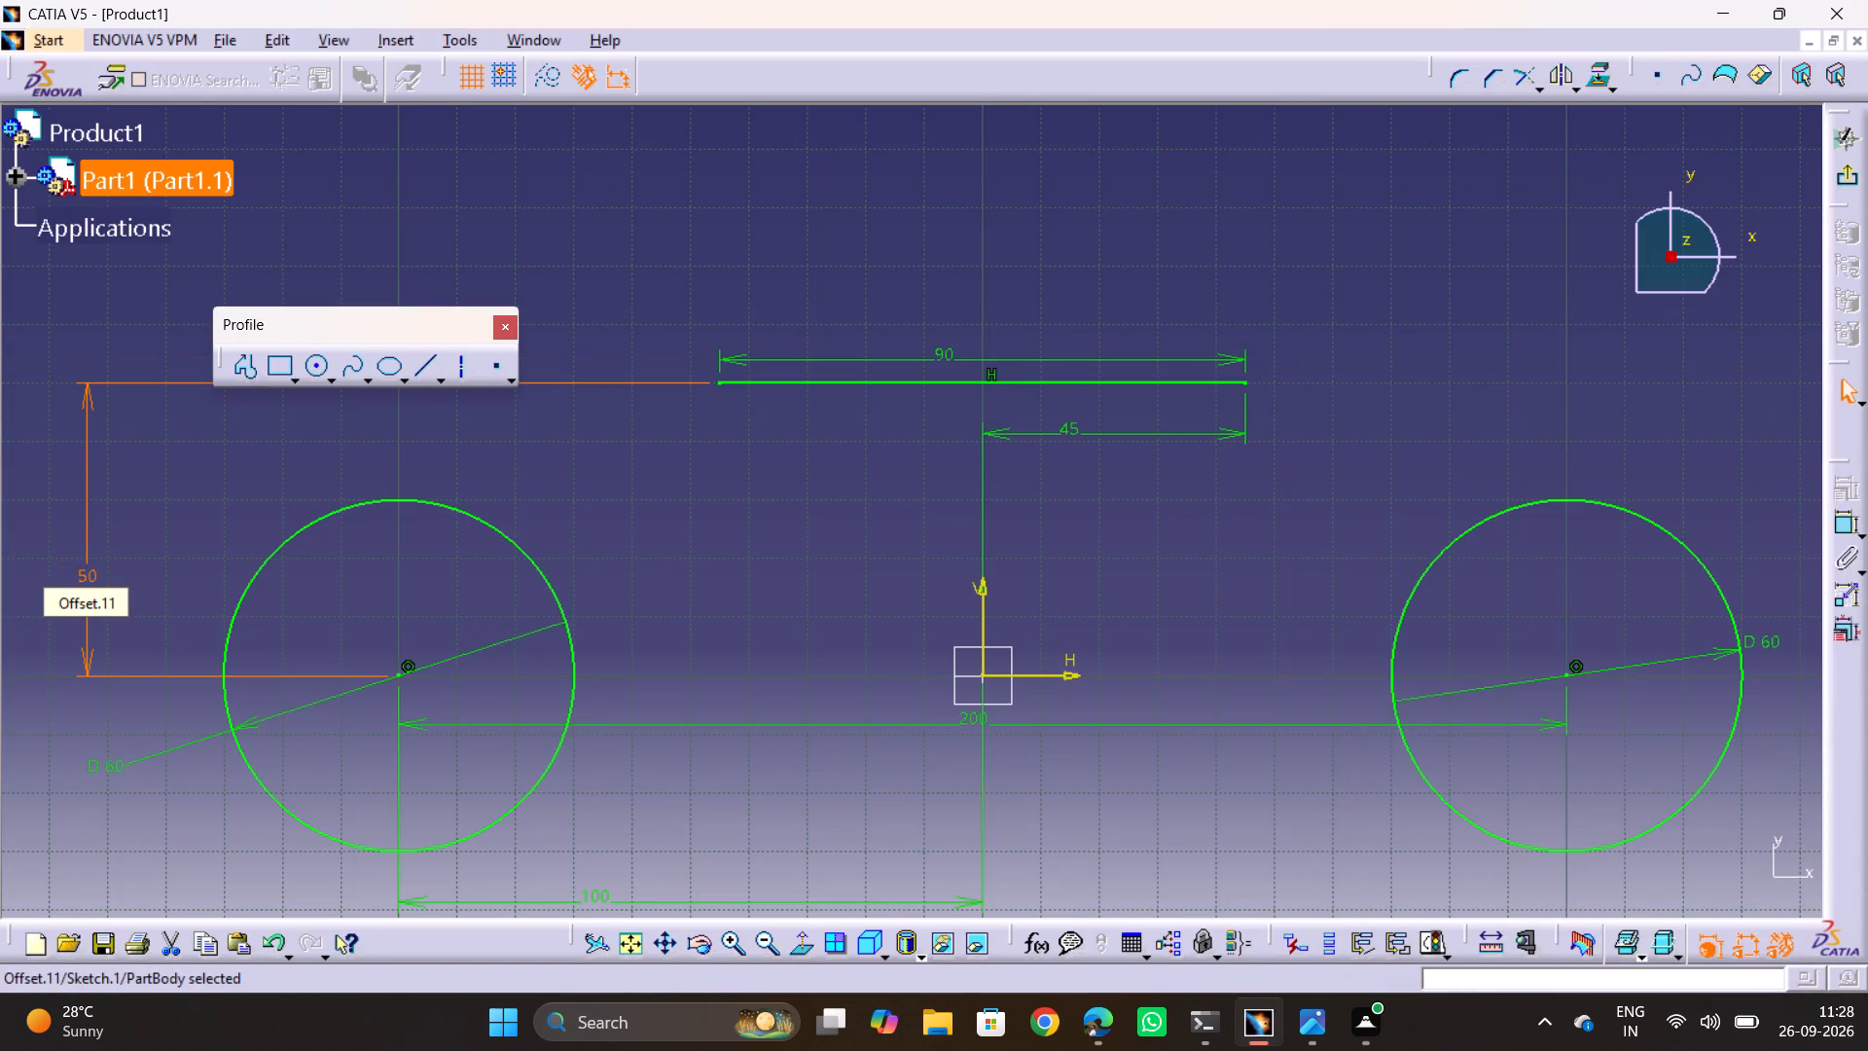
pyautogui.click(640, 539)
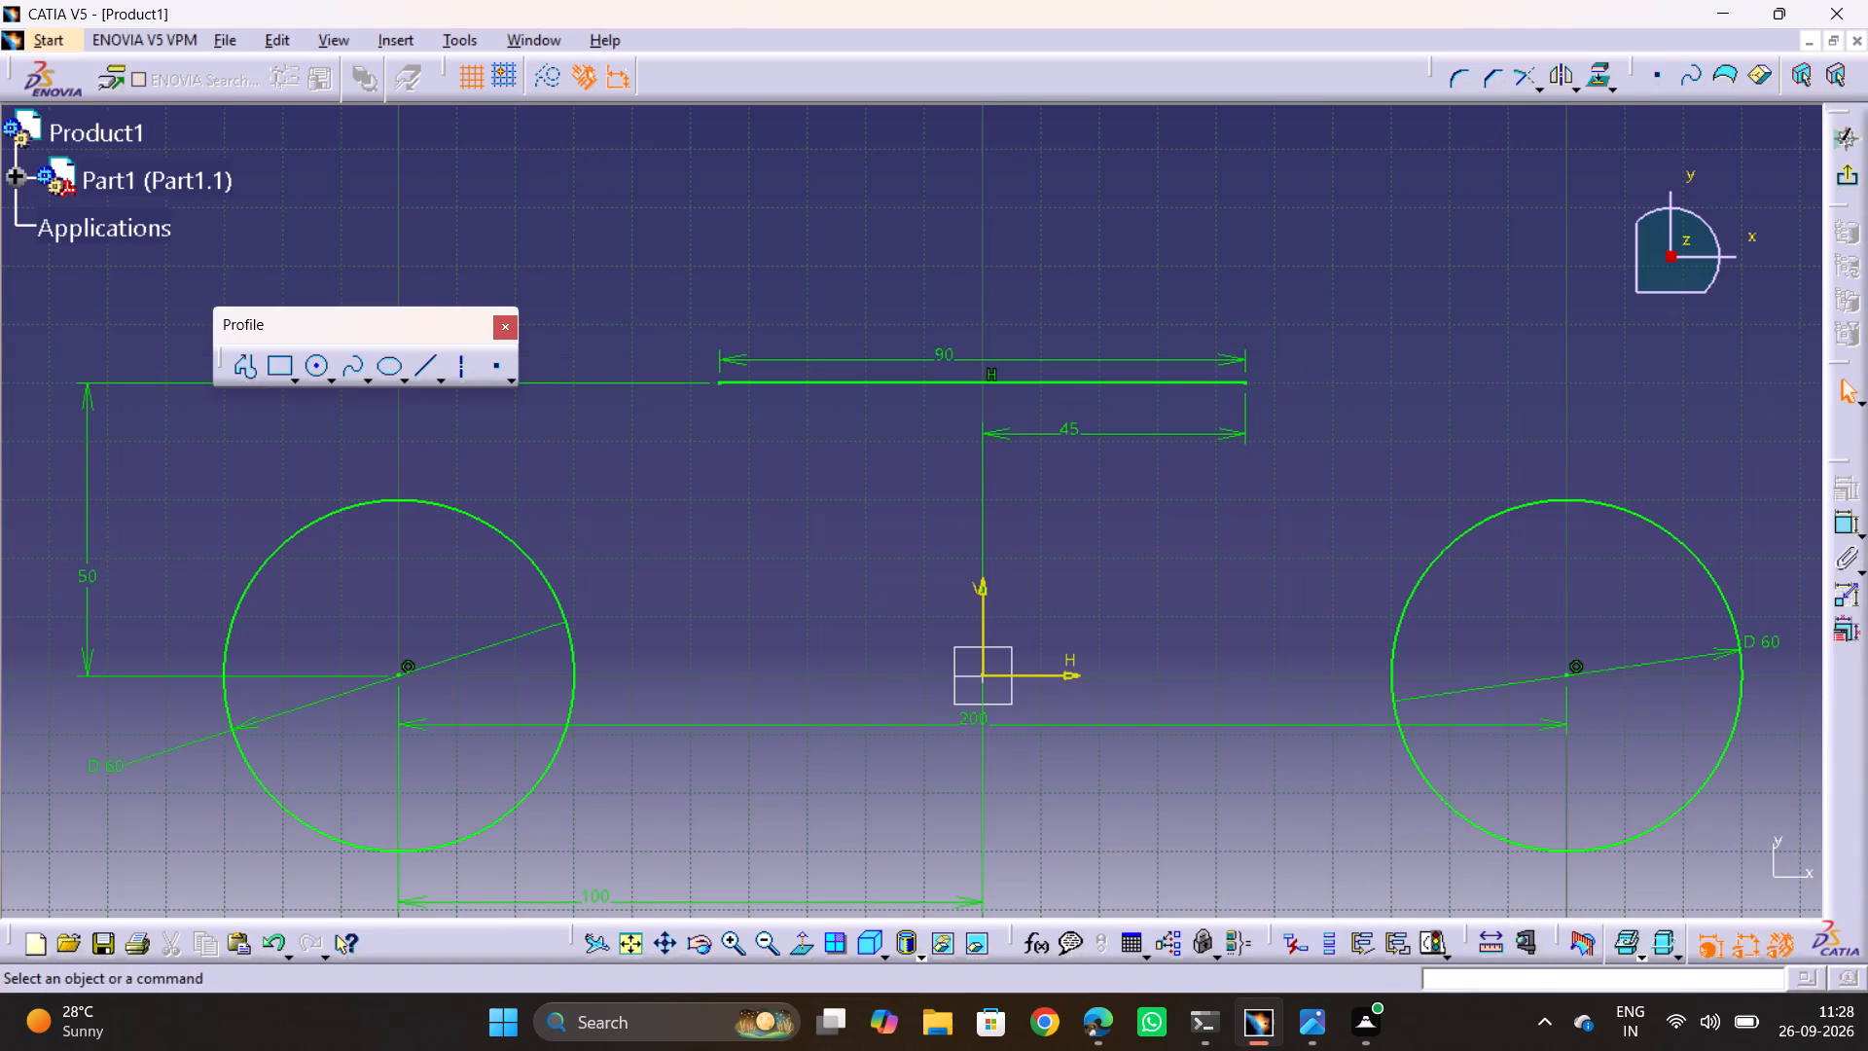
# Sketch an inclined profile line from about H -141 mm, V 27 mm to the negative-H endpoint of the 90 mm line.
pyautogui.hotkey('alt', 'Tab')
pyautogui.hotkey('alt', 'Tab')
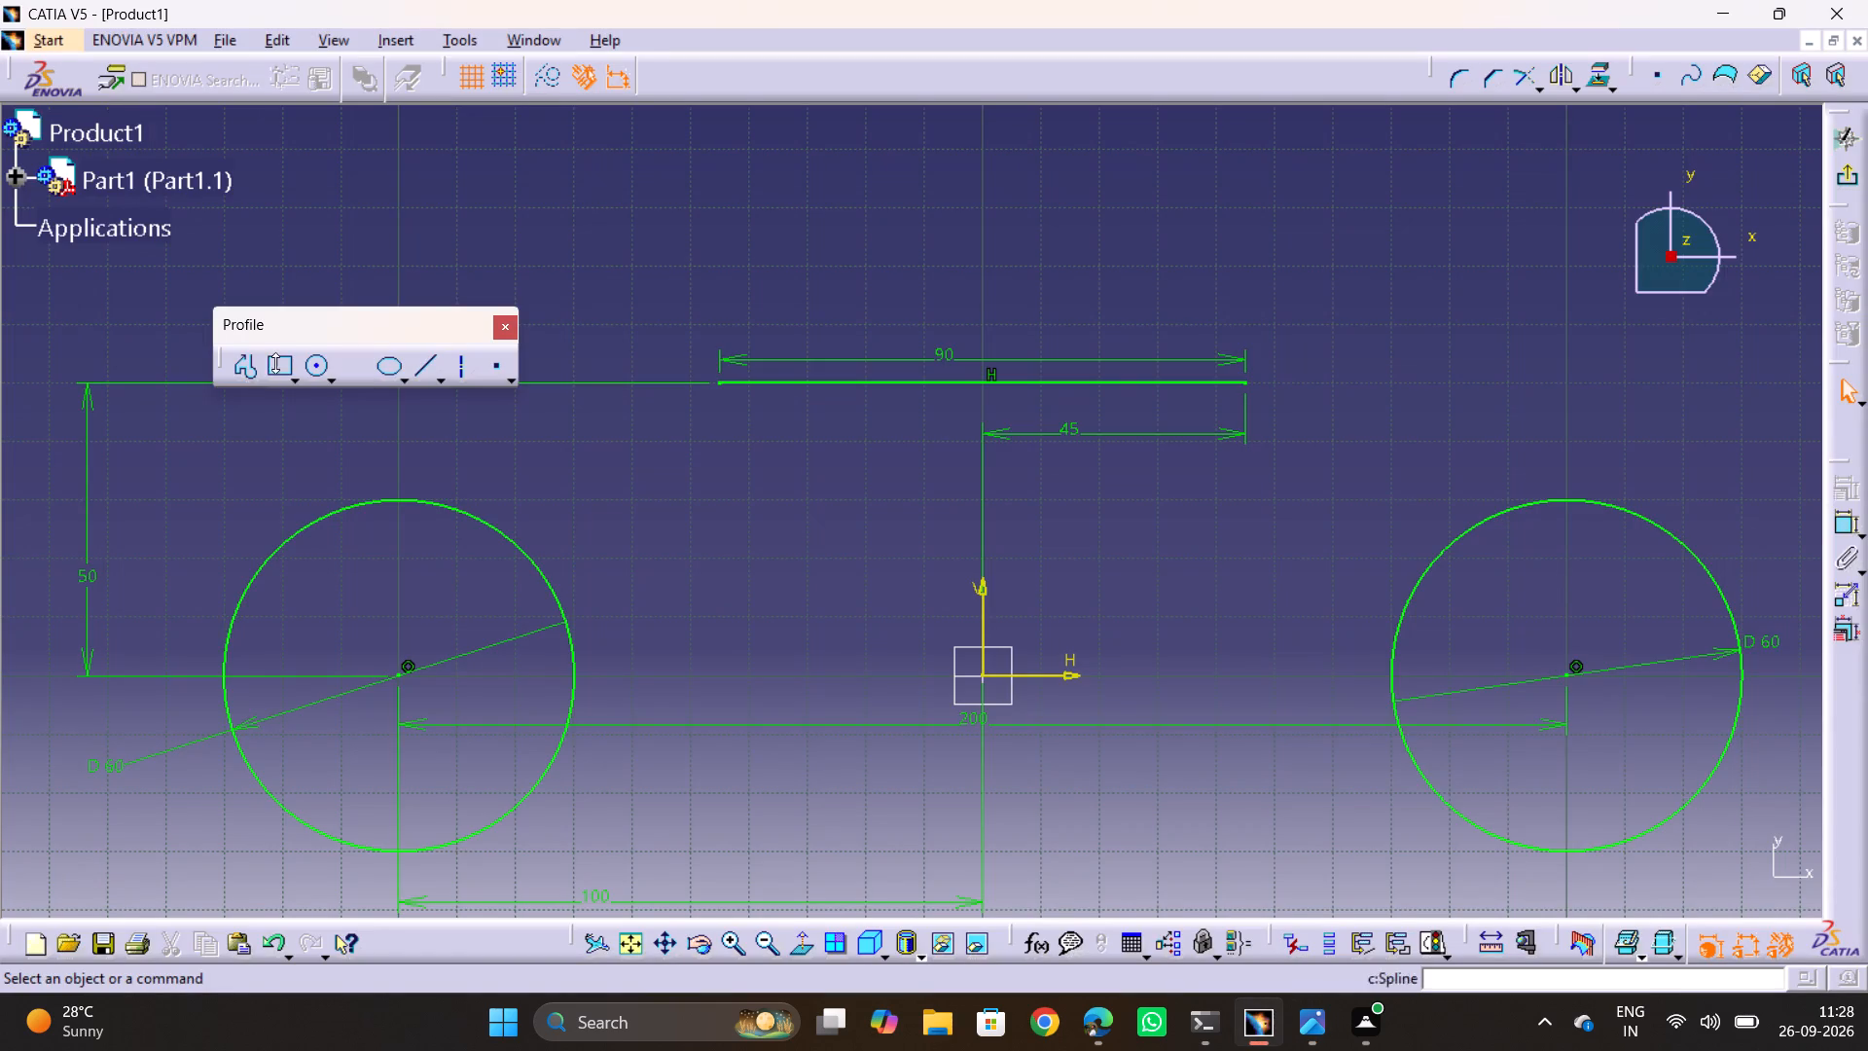
pyautogui.click(267, 362)
pyautogui.click(243, 366)
pyautogui.click(162, 518)
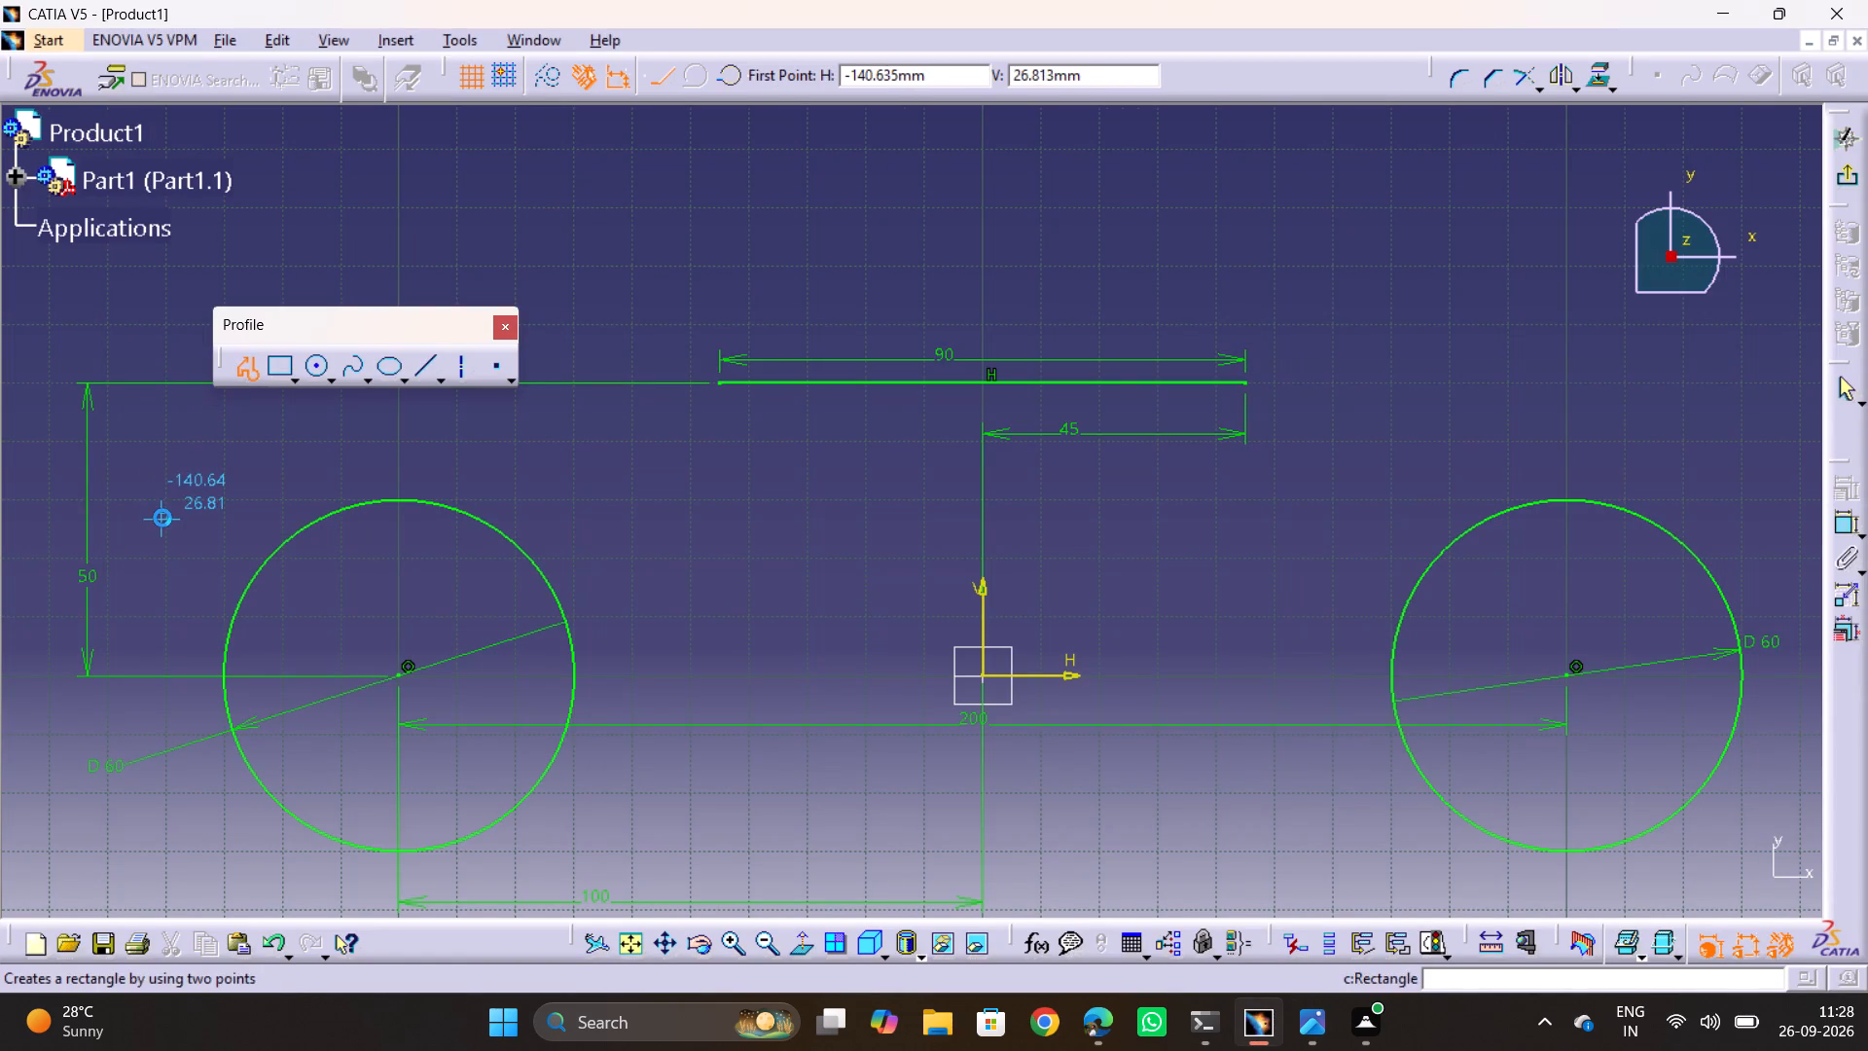
pyautogui.click(717, 386)
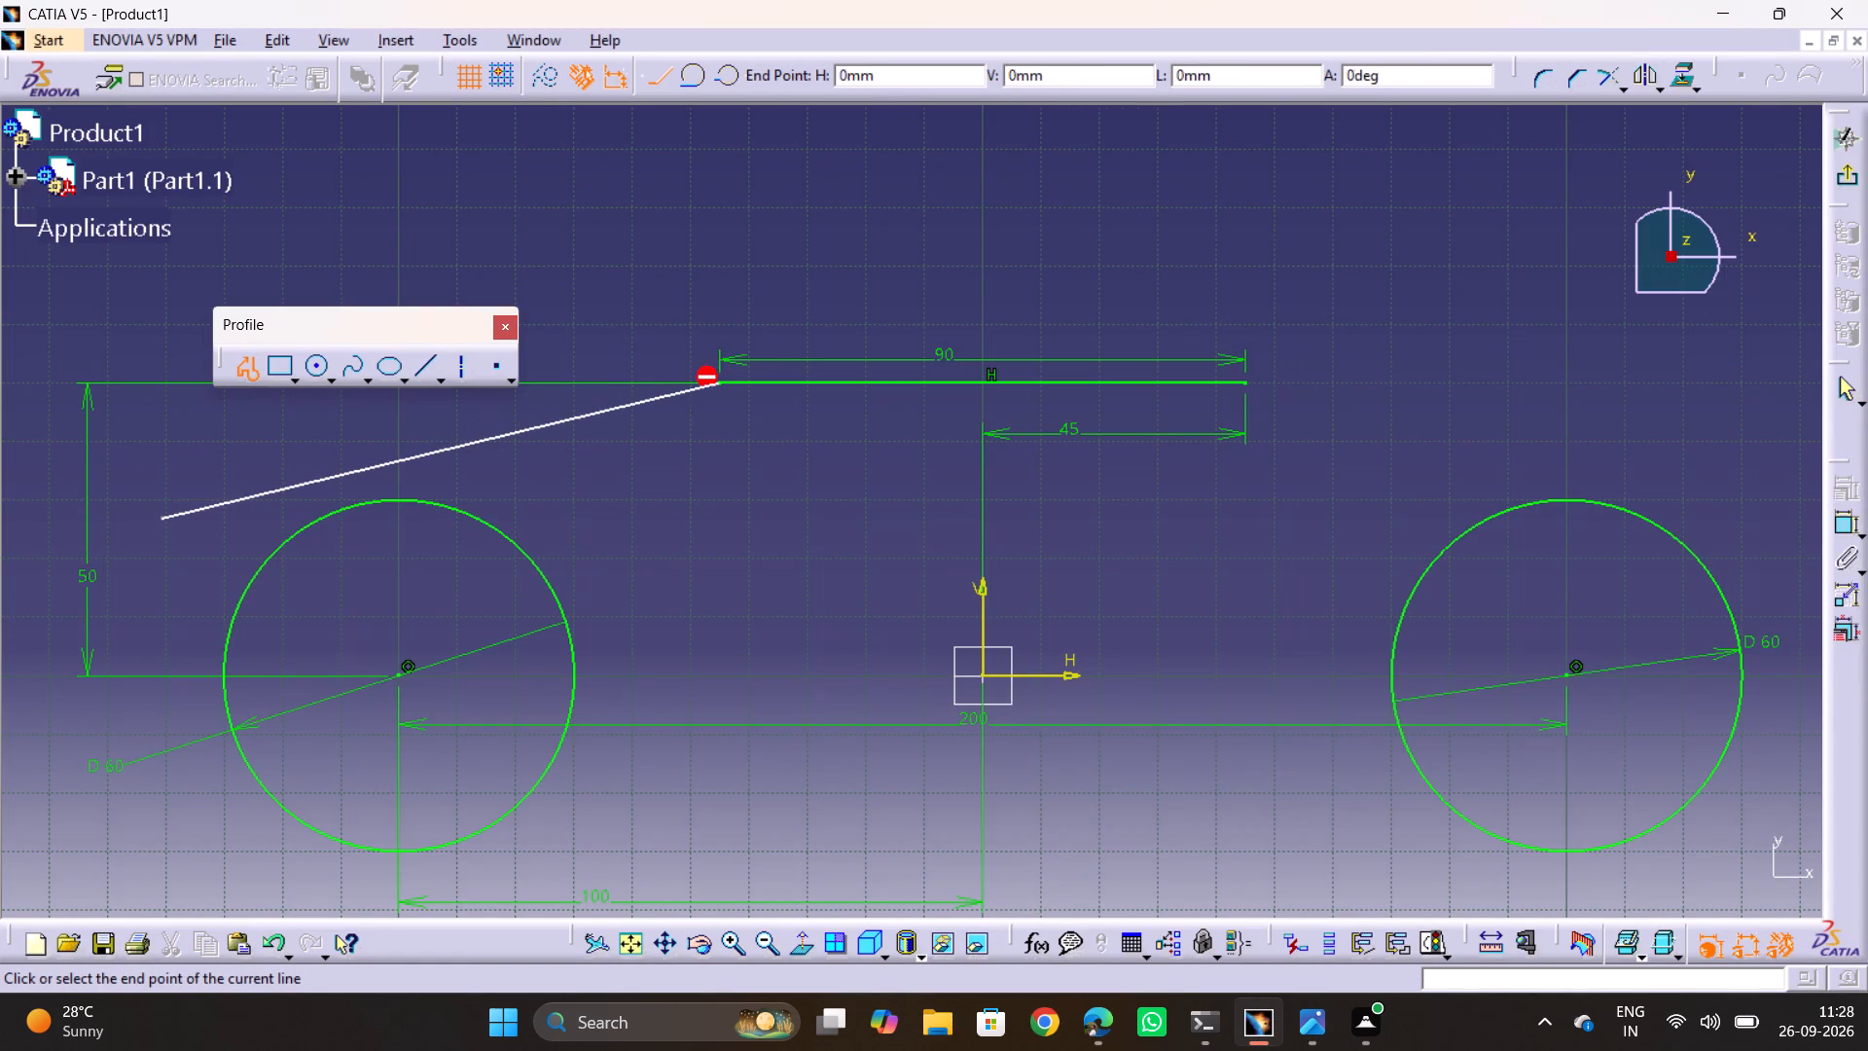
pyautogui.rightClick(617, 308)
pyautogui.press('Escape')
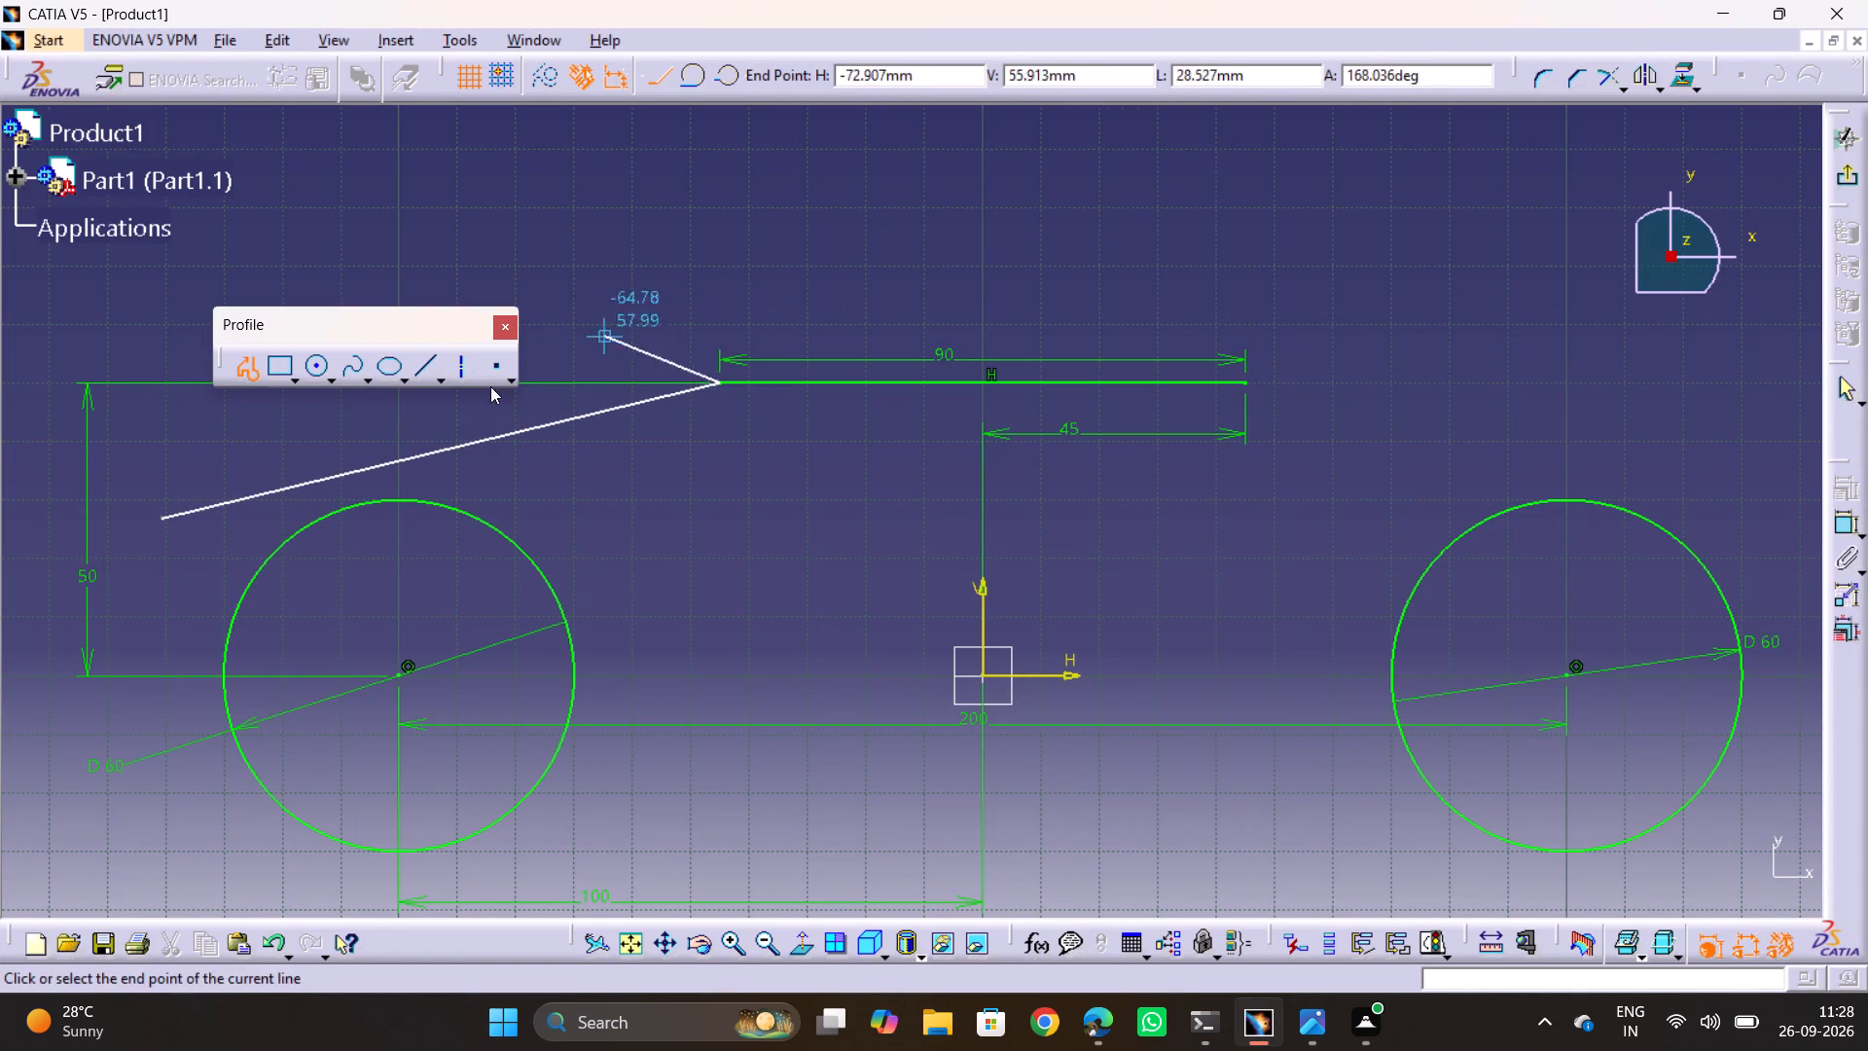
pyautogui.press('Escape')
pyautogui.press('Escape')
pyautogui.press('Escape')
# Apply a Tangency constraint between the inclined line and the negative-H circle.
pyautogui.click(225, 509)
pyautogui.click(234, 500)
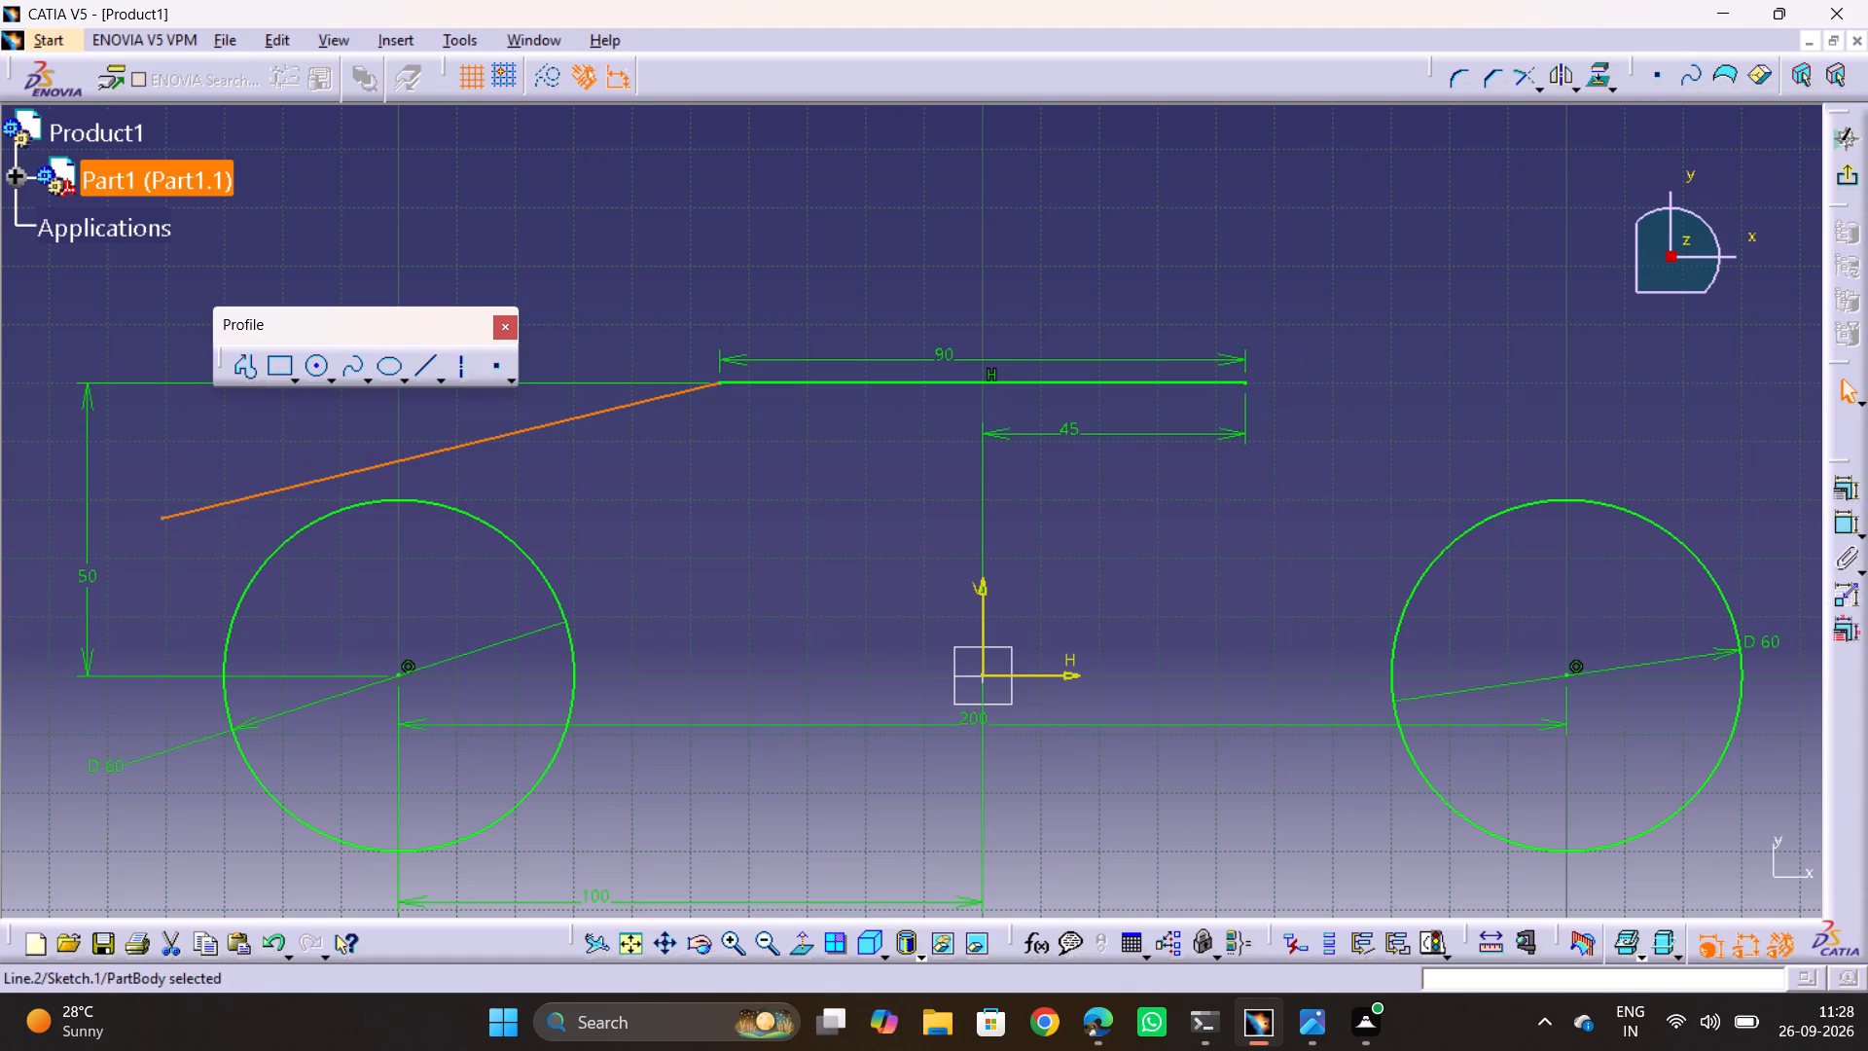
pyautogui.keyDown('ctrl'); pyautogui.click(264, 569); pyautogui.keyUp('ctrl')
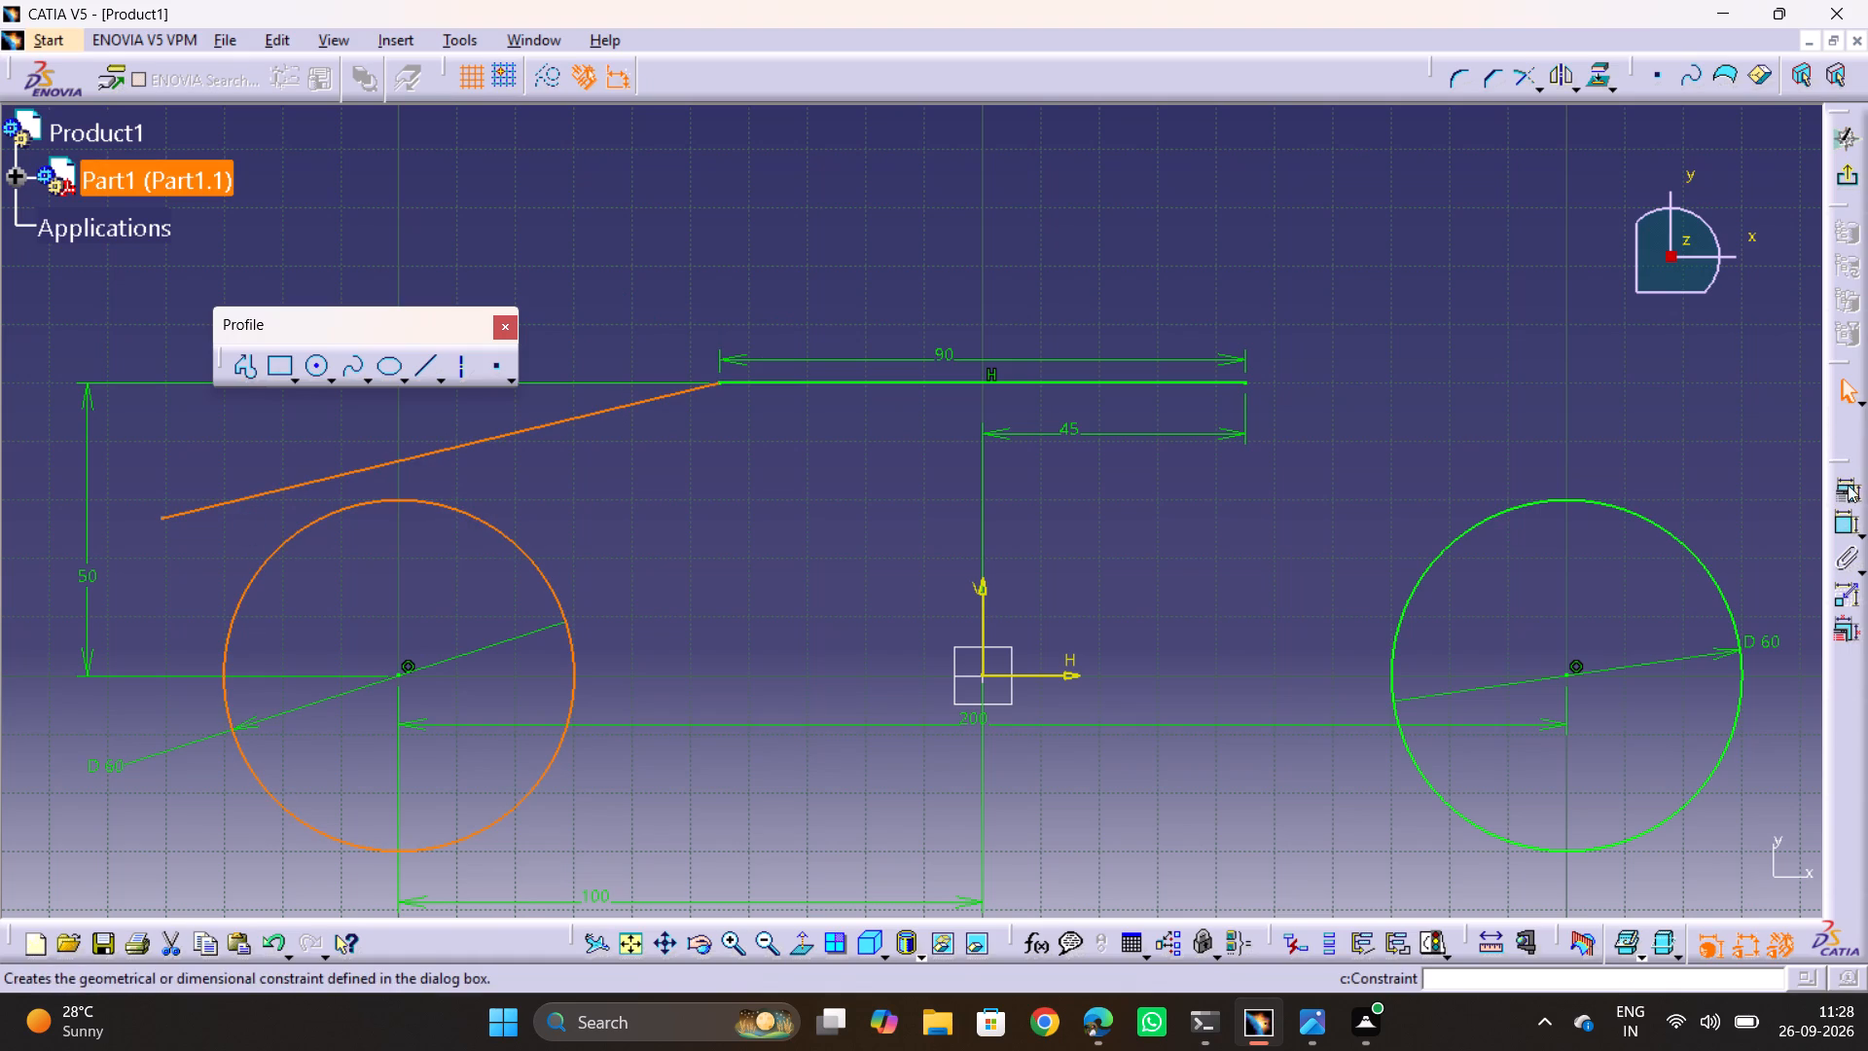
pyautogui.click(1855, 485)
pyautogui.click(514, 326)
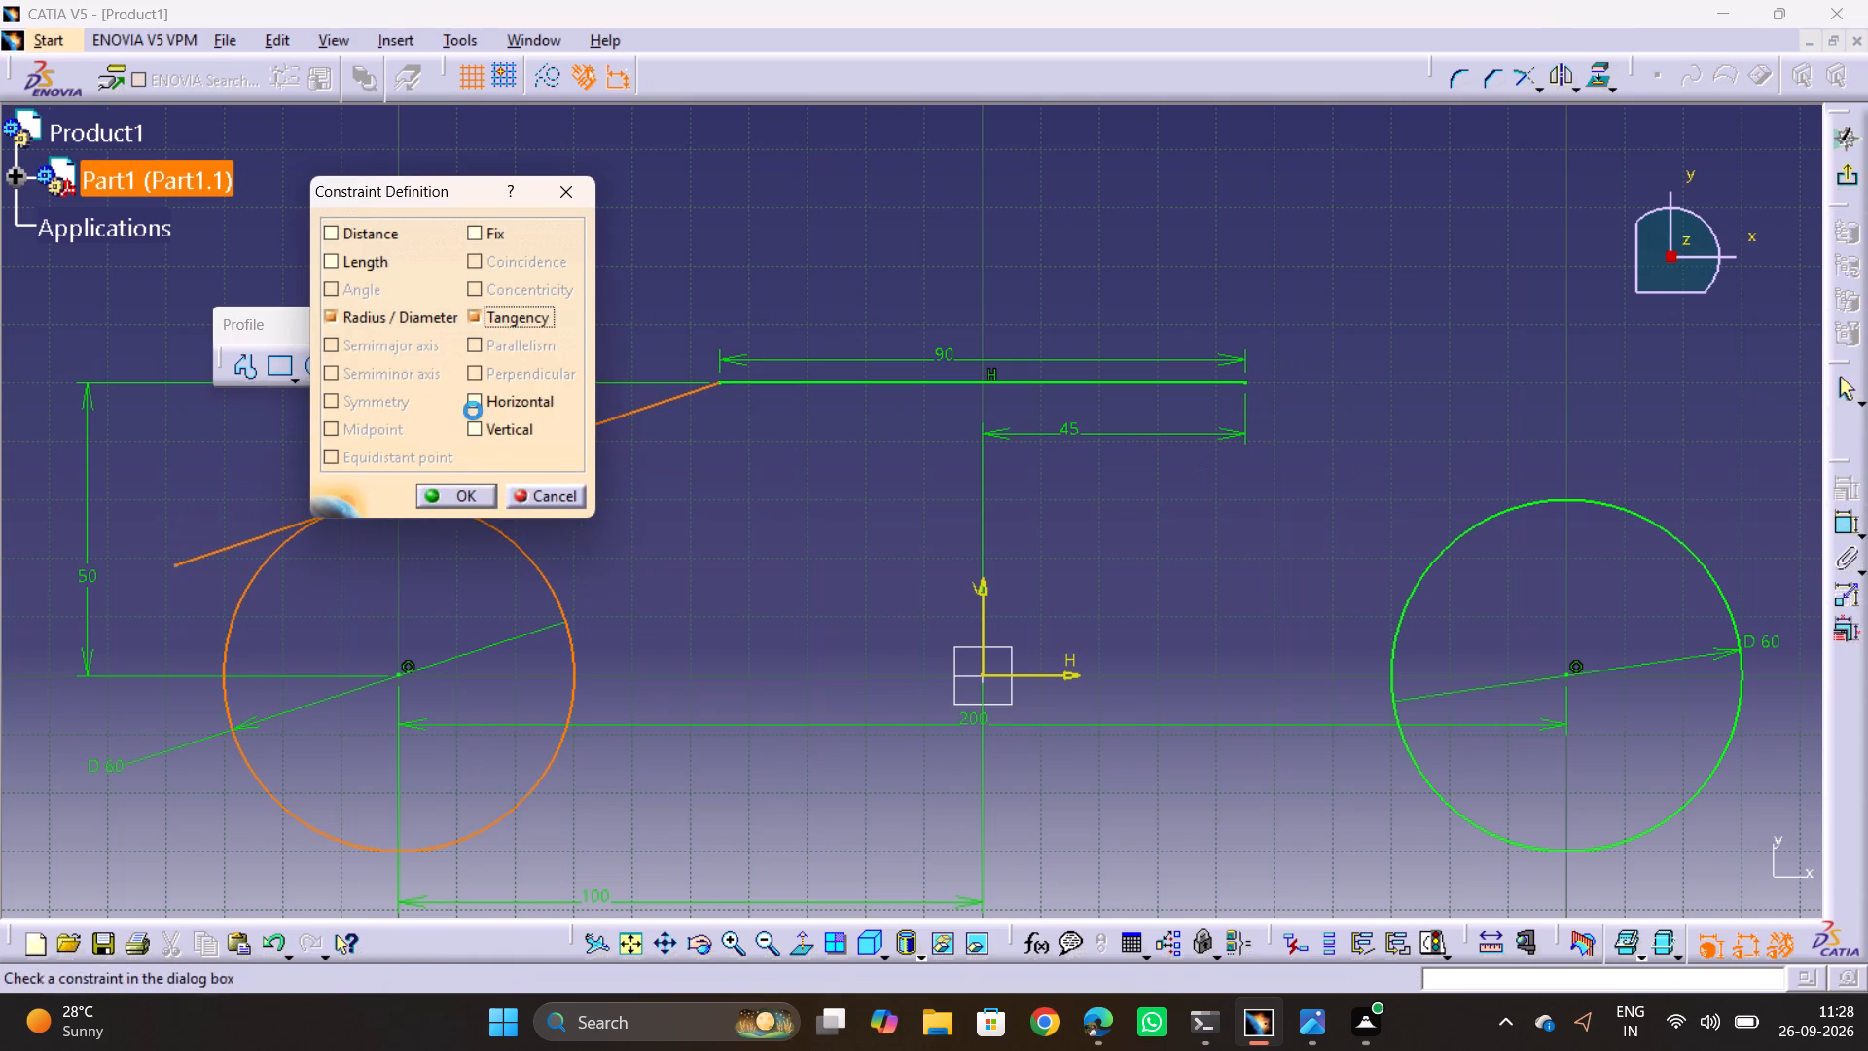
pyautogui.click(459, 495)
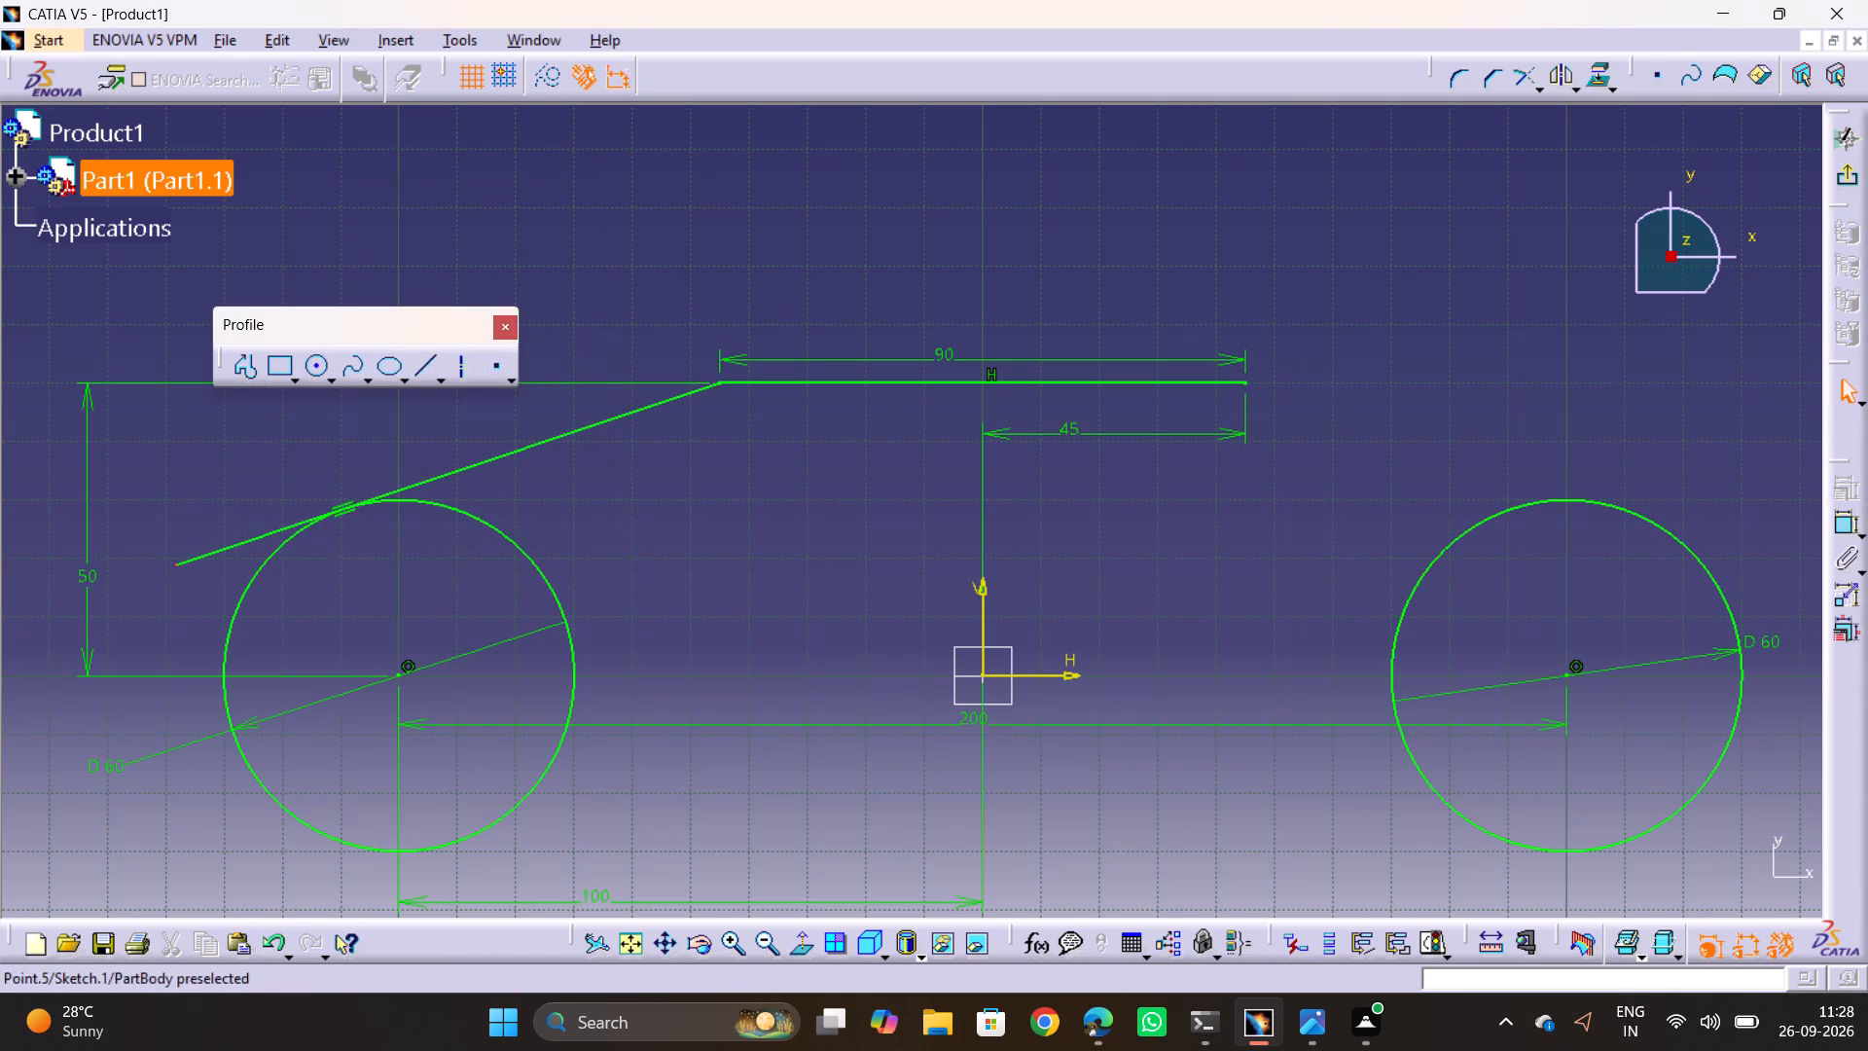
# Apply a Coincidence constraint between the inclined line's free endpoint and the negative-H circle.
pyautogui.keyDown('ctrl'); pyautogui.click(178, 565); pyautogui.keyUp('ctrl')
pyautogui.keyDown('ctrl'); pyautogui.click(244, 601); pyautogui.keyUp('ctrl')
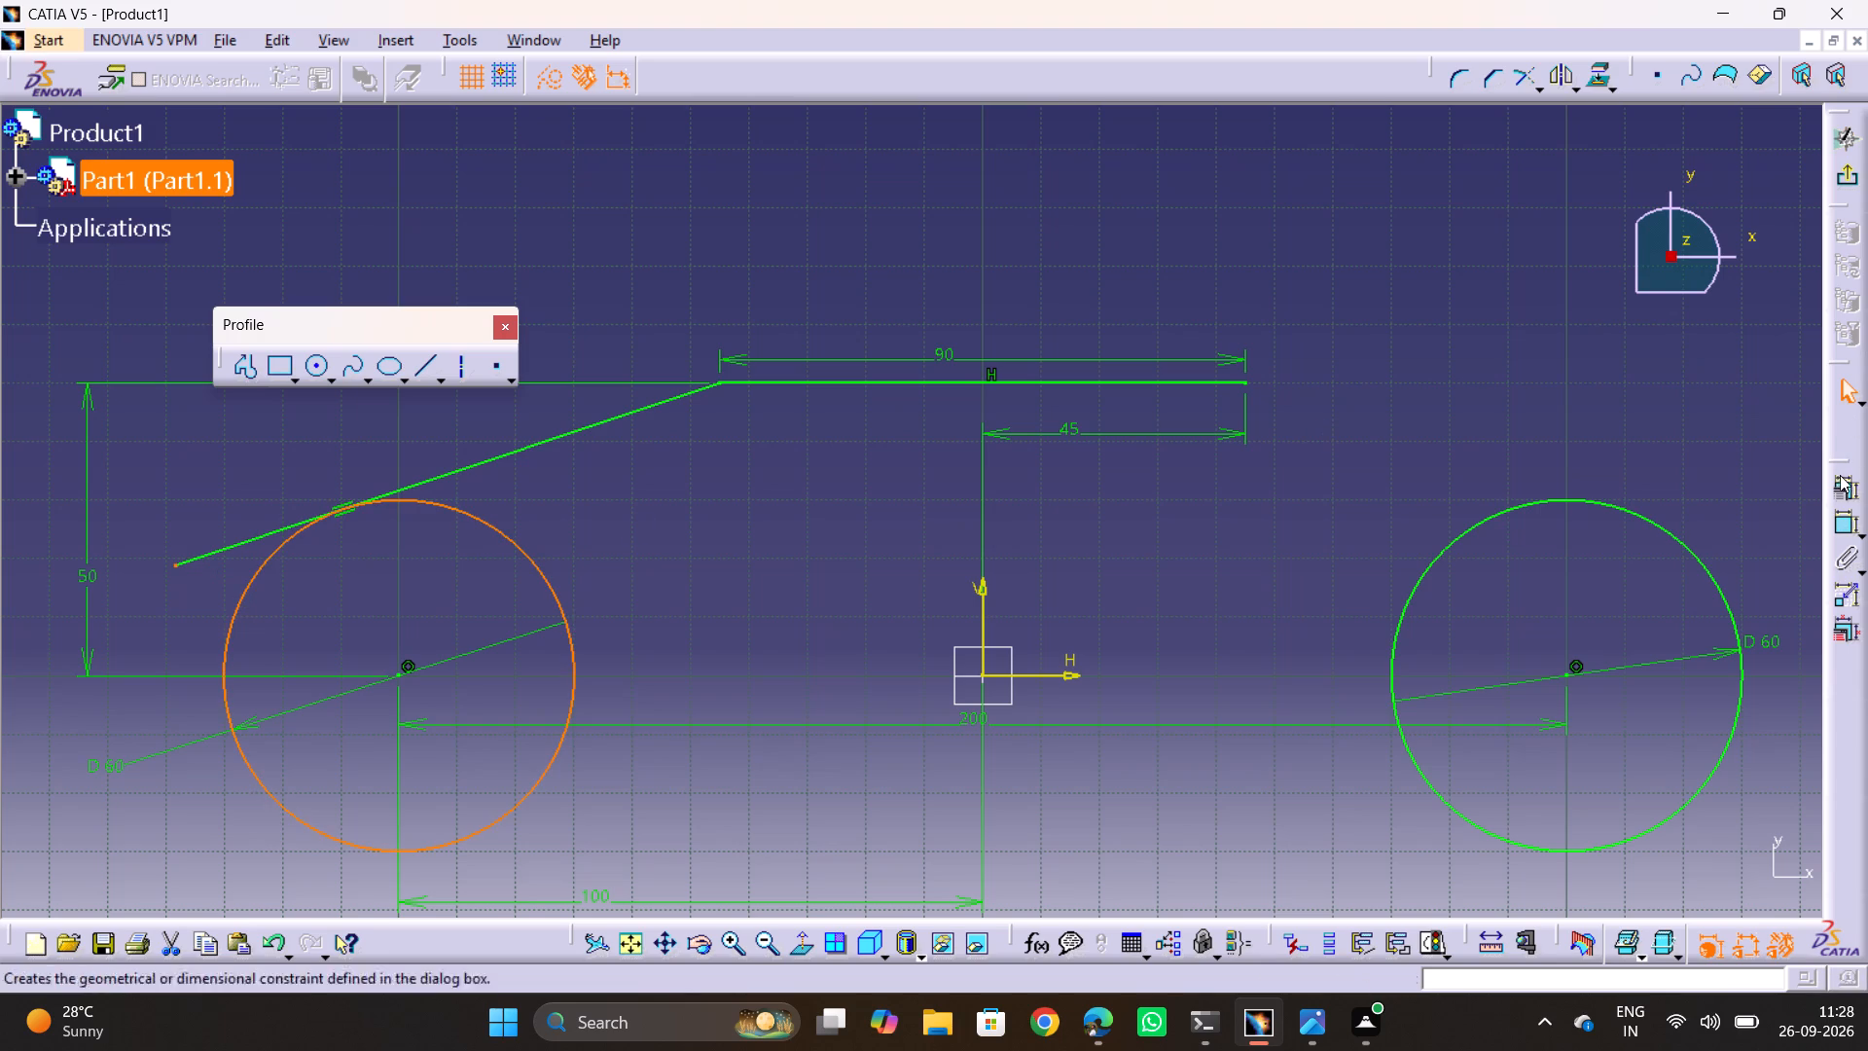
pyautogui.click(1840, 480)
pyautogui.click(533, 262)
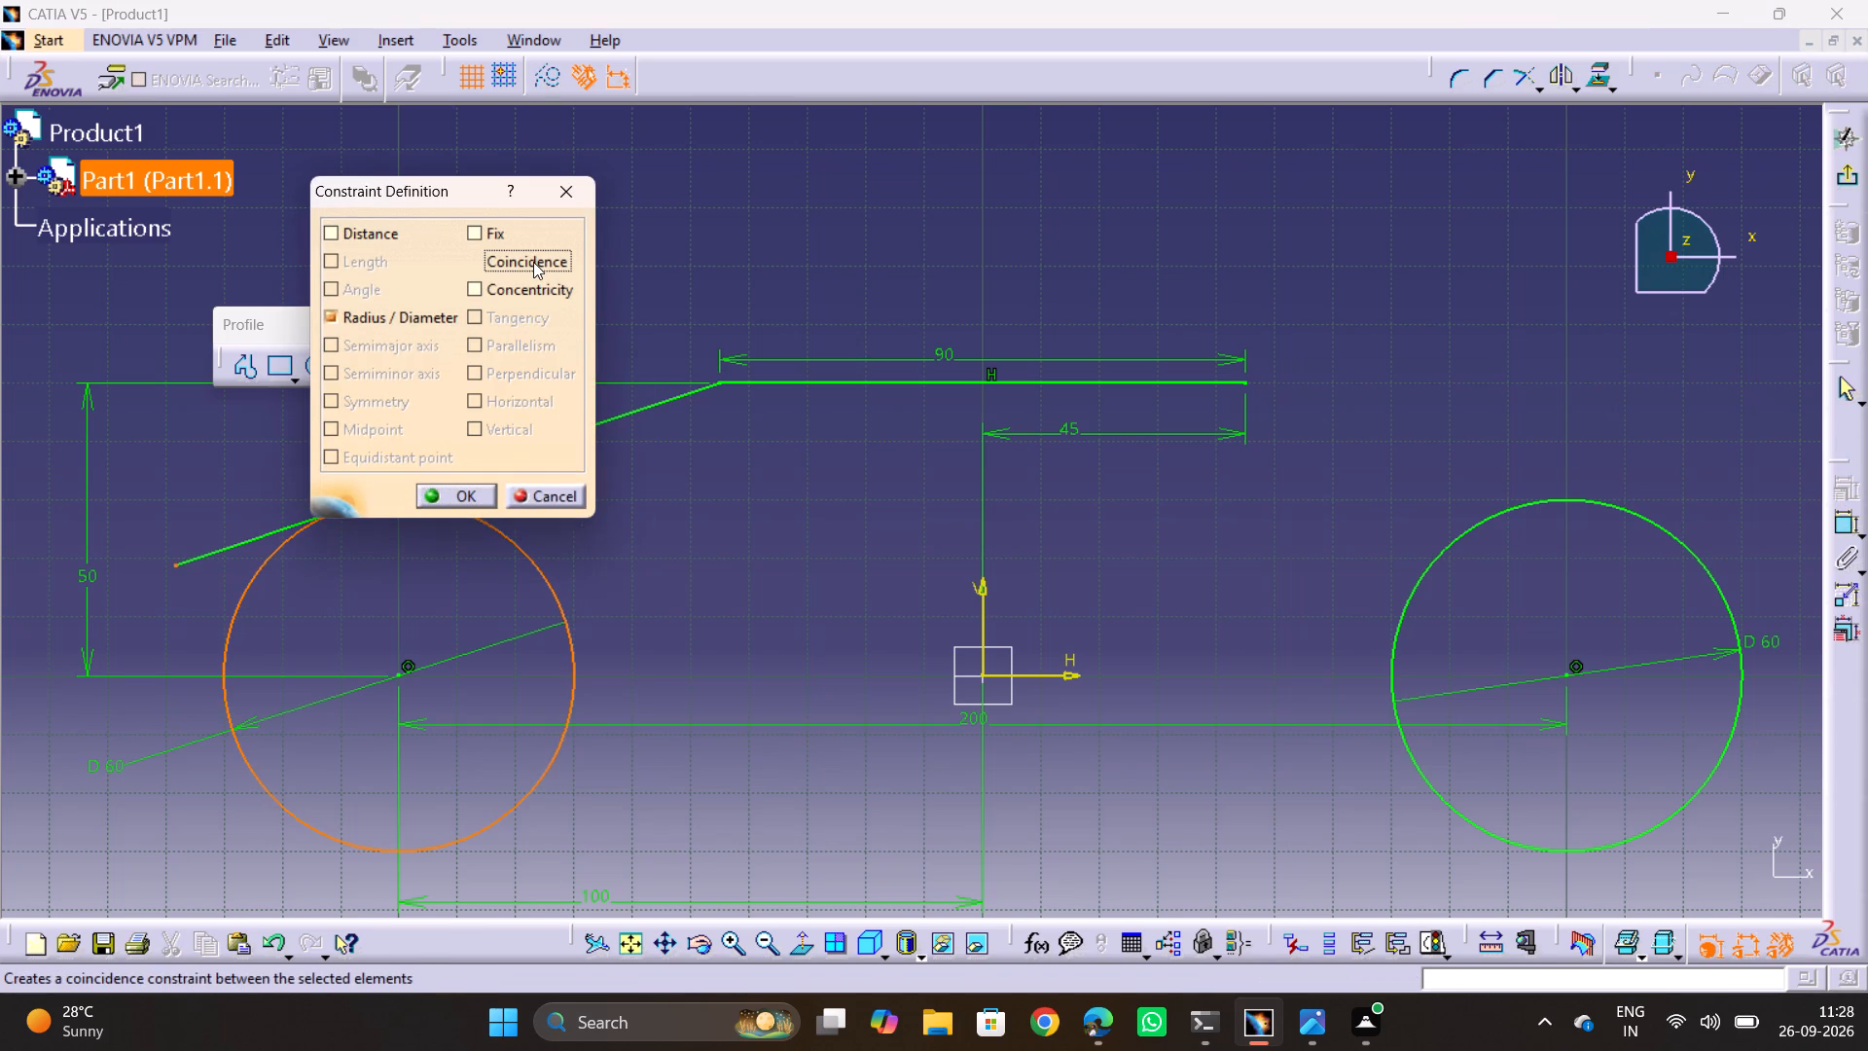
pyautogui.click(464, 502)
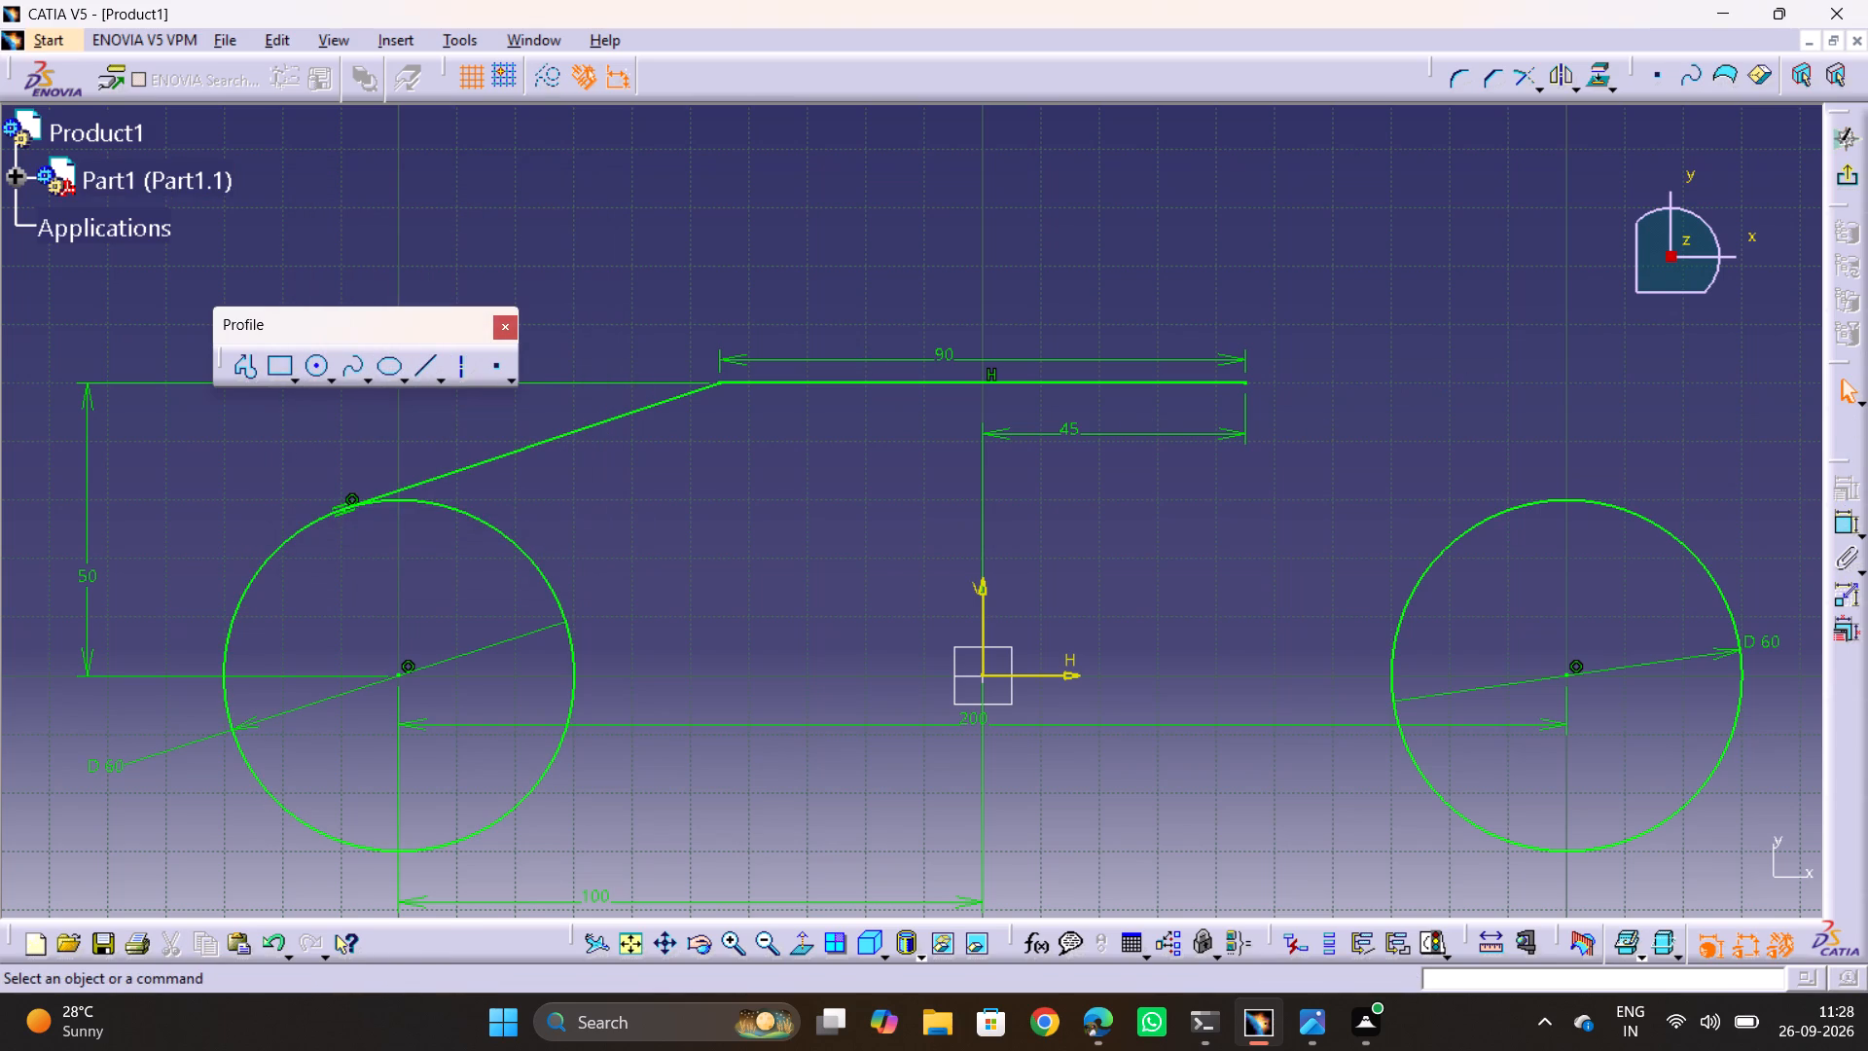
# Mirror the inclined tangent line about the vertical axis to the positive-H circle.
pyautogui.click(654, 415)
pyautogui.click(659, 398)
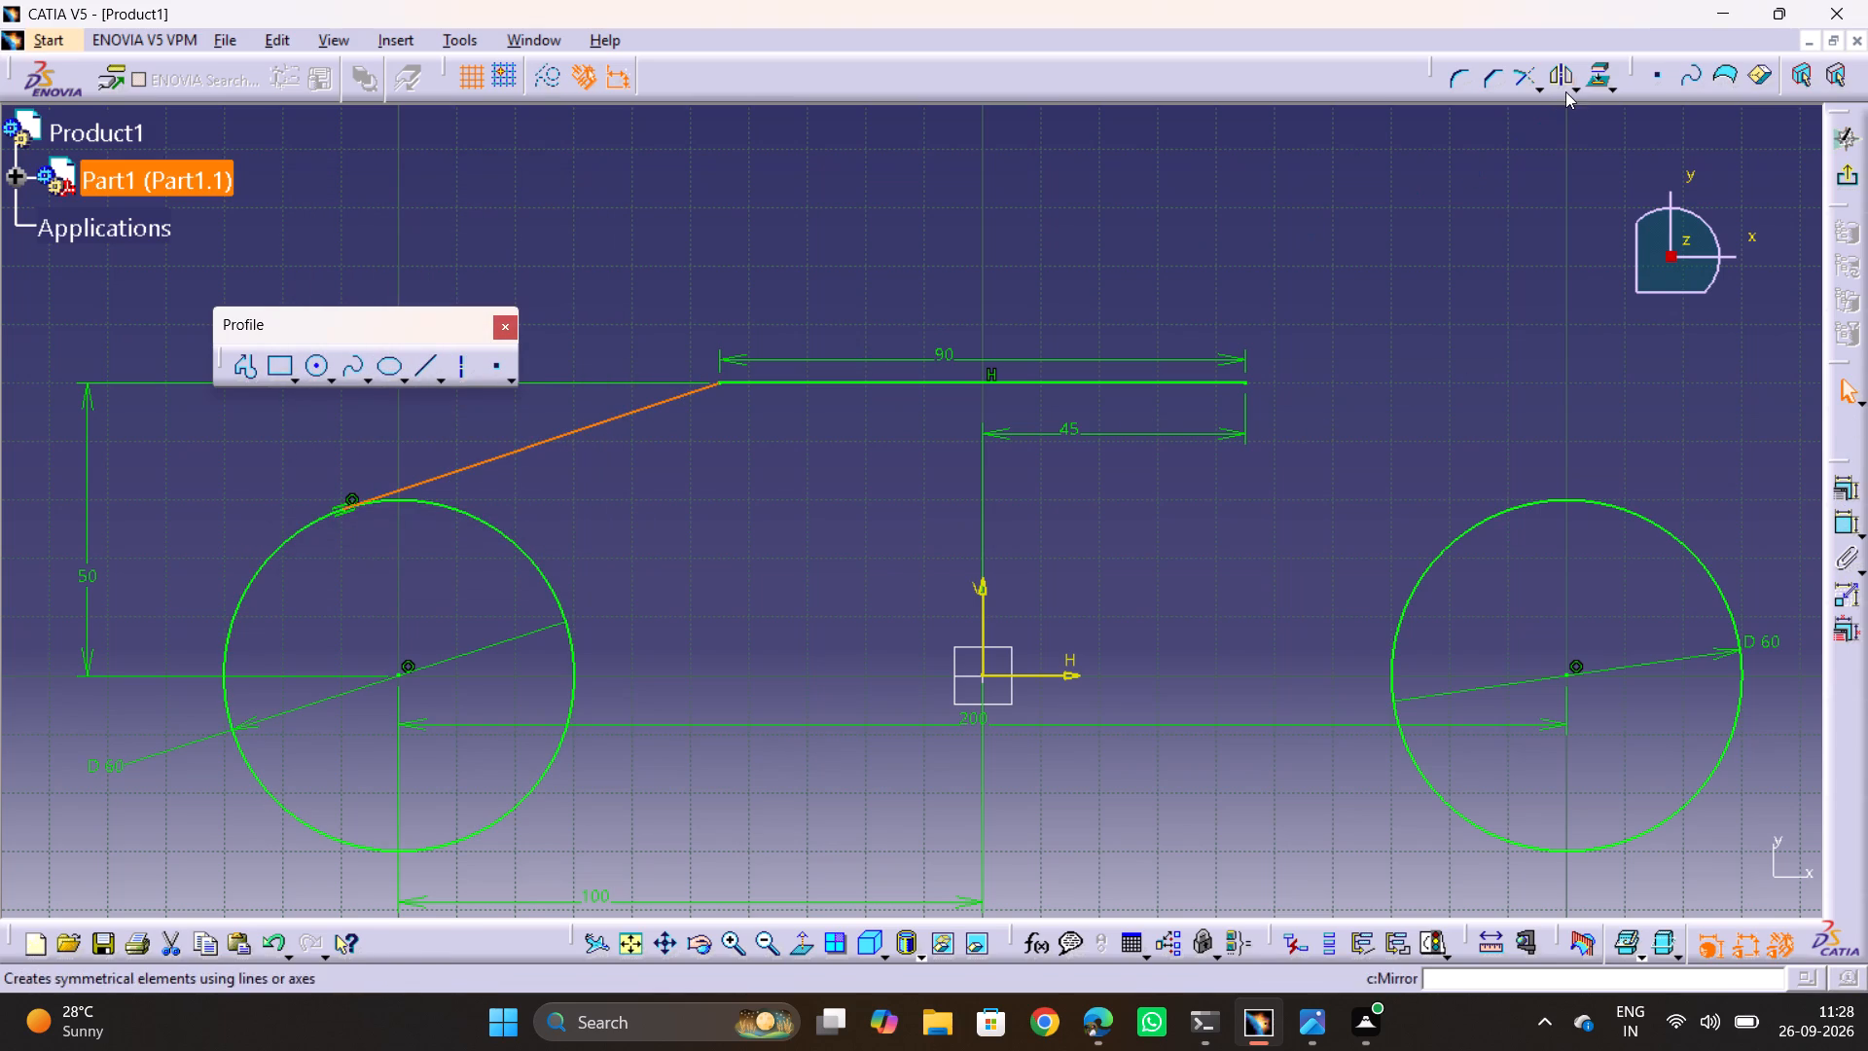
pyautogui.click(1565, 91)
pyautogui.click(984, 612)
pyautogui.click(1225, 499)
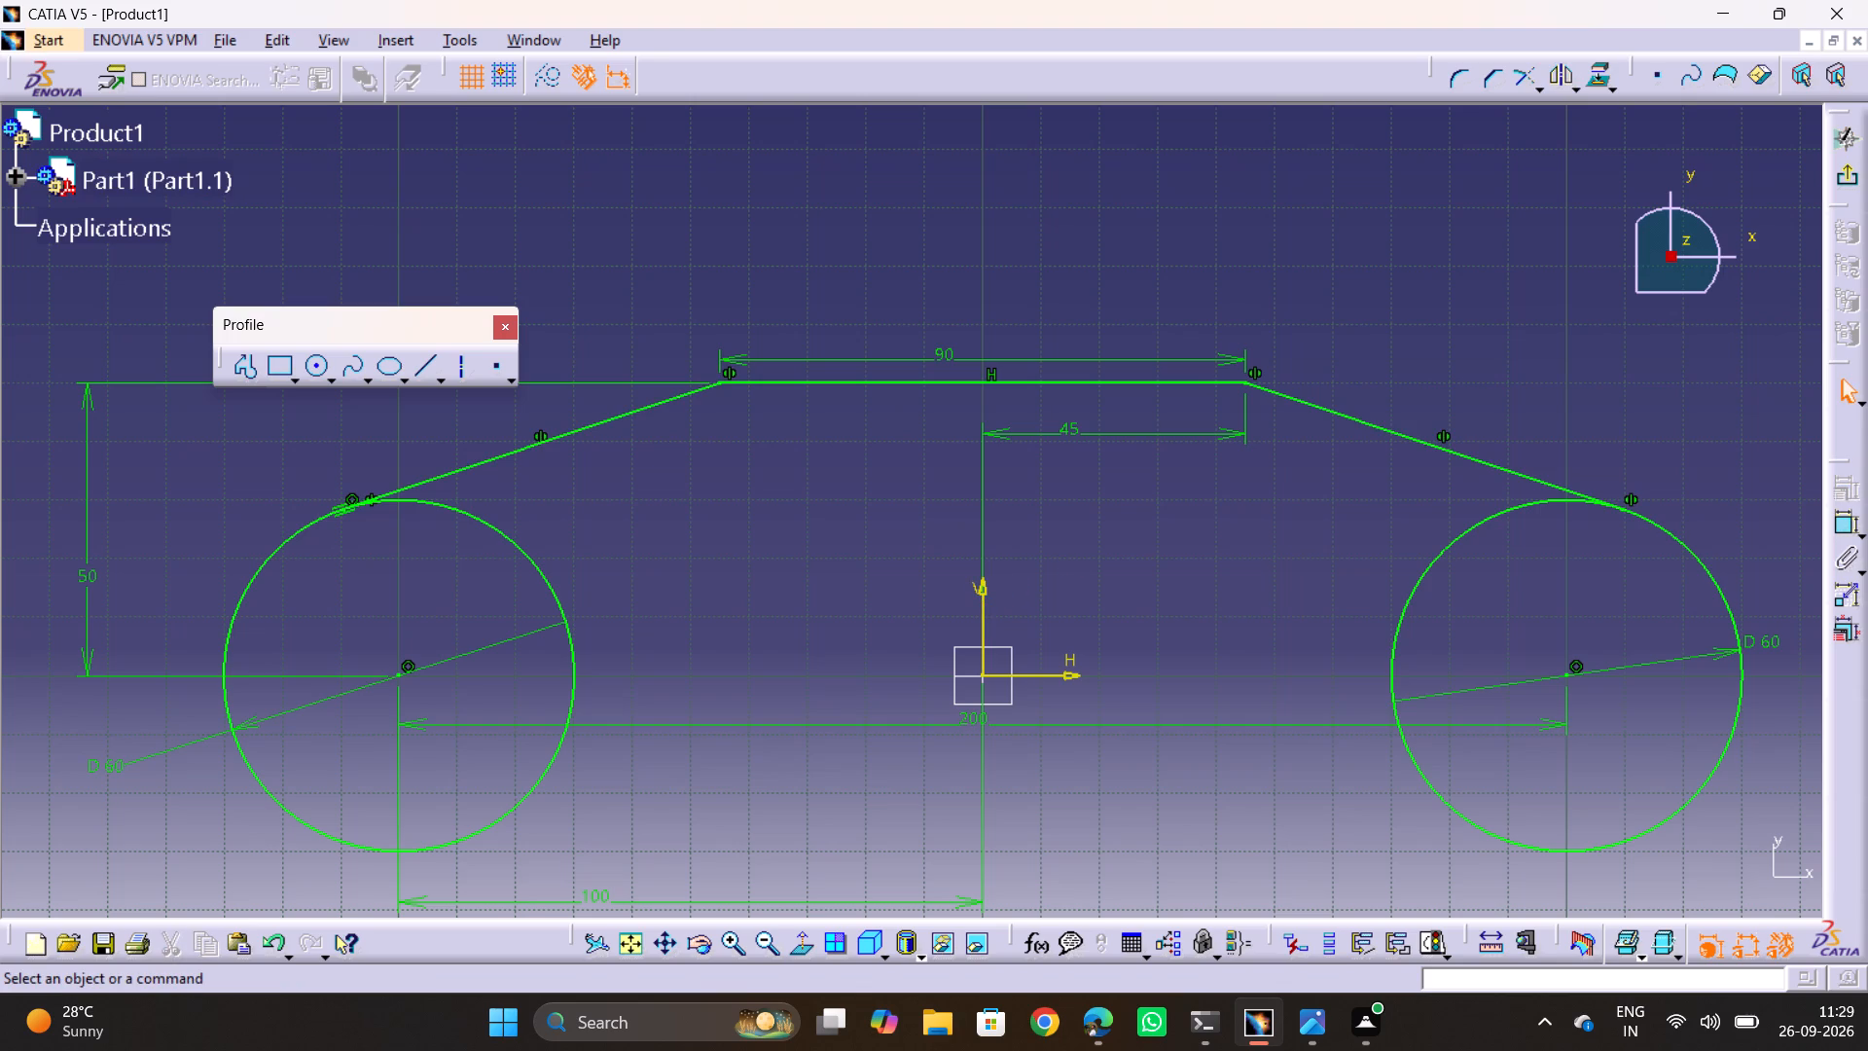
pyautogui.moveTo(1458, 458); pyautogui.dragTo(1471, 487)
pyautogui.click(1050, 566)
# Consult the reference drawing and sketch a vertical line about 99 mm long below the circles, at about H -59 mm, ending near V -164 mm.
pyautogui.moveTo(997, 566); pyautogui.dragTo(1027, 322, button='middle')
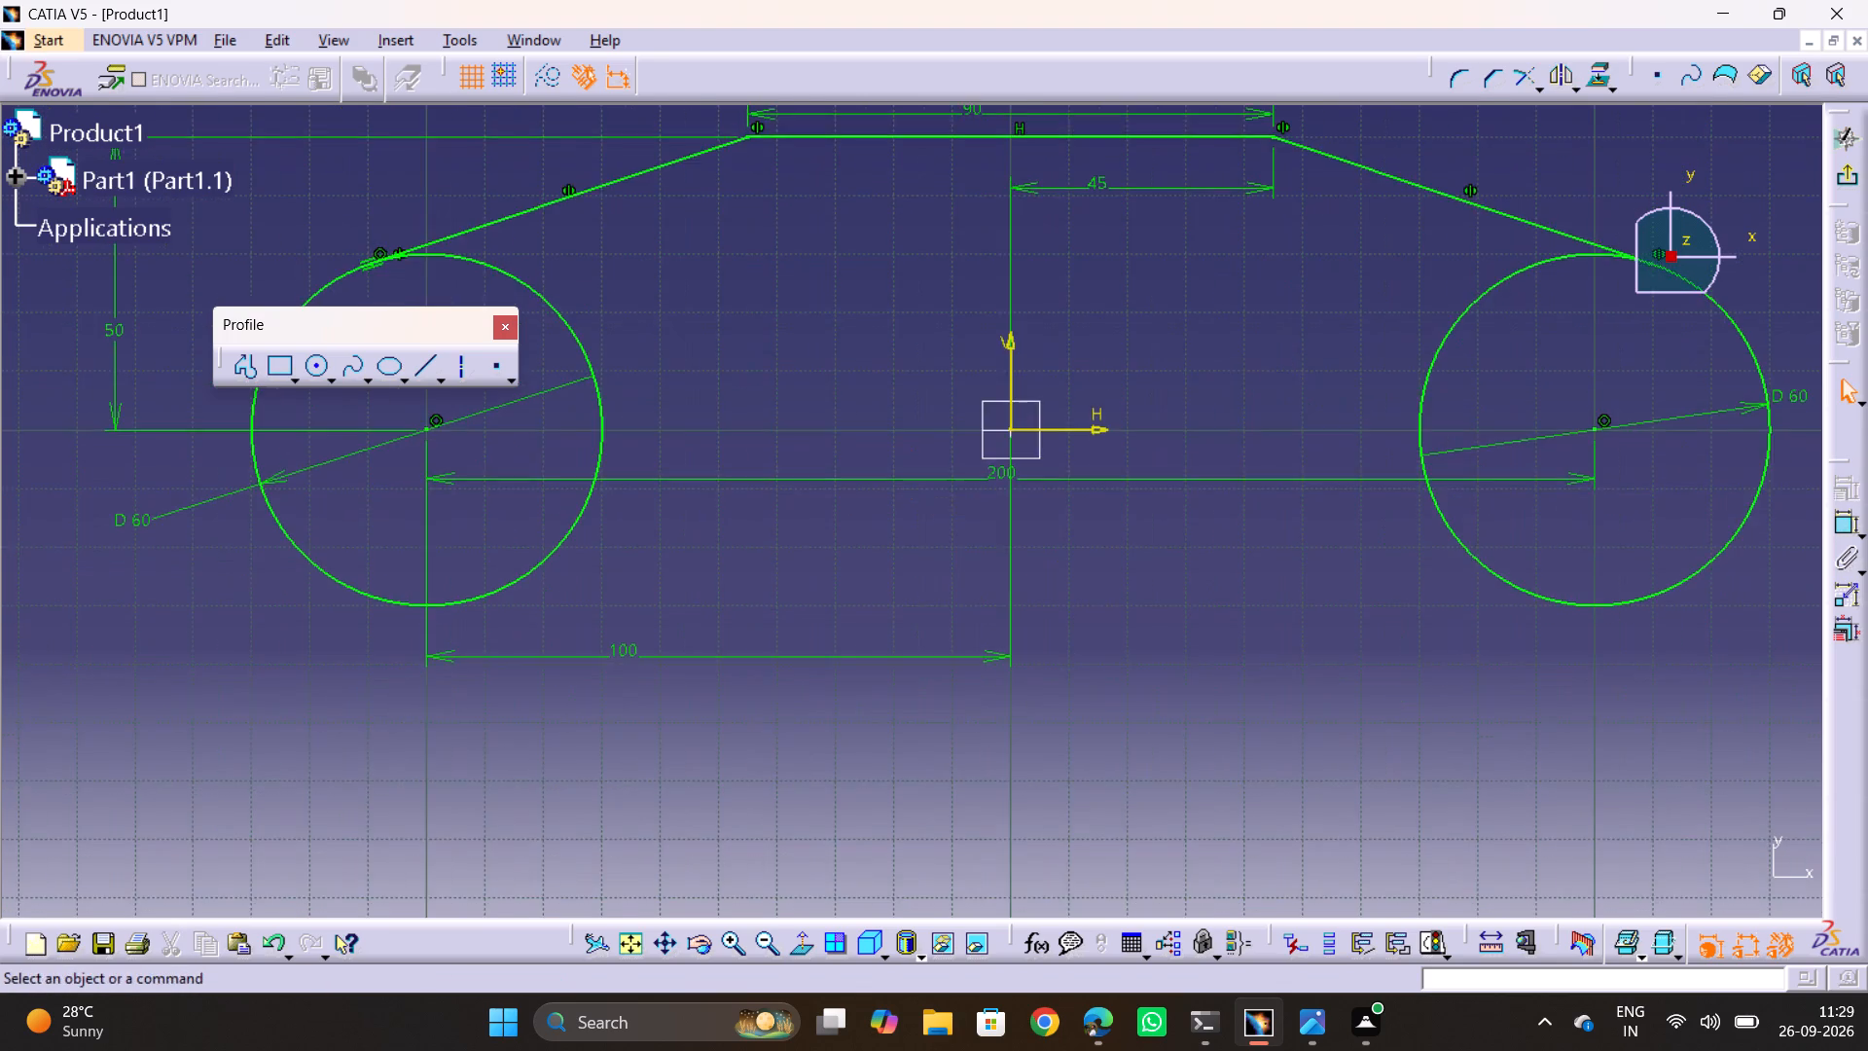
pyautogui.keyDown('ctrl'); pyautogui.moveTo(1020, 315); pyautogui.dragTo(998, 432, button='middle'); pyautogui.keyUp('ctrl')
pyautogui.moveTo(1024, 429); pyautogui.dragTo(958, 514, button='middle')
pyautogui.hotkey('alt', 'Tab')
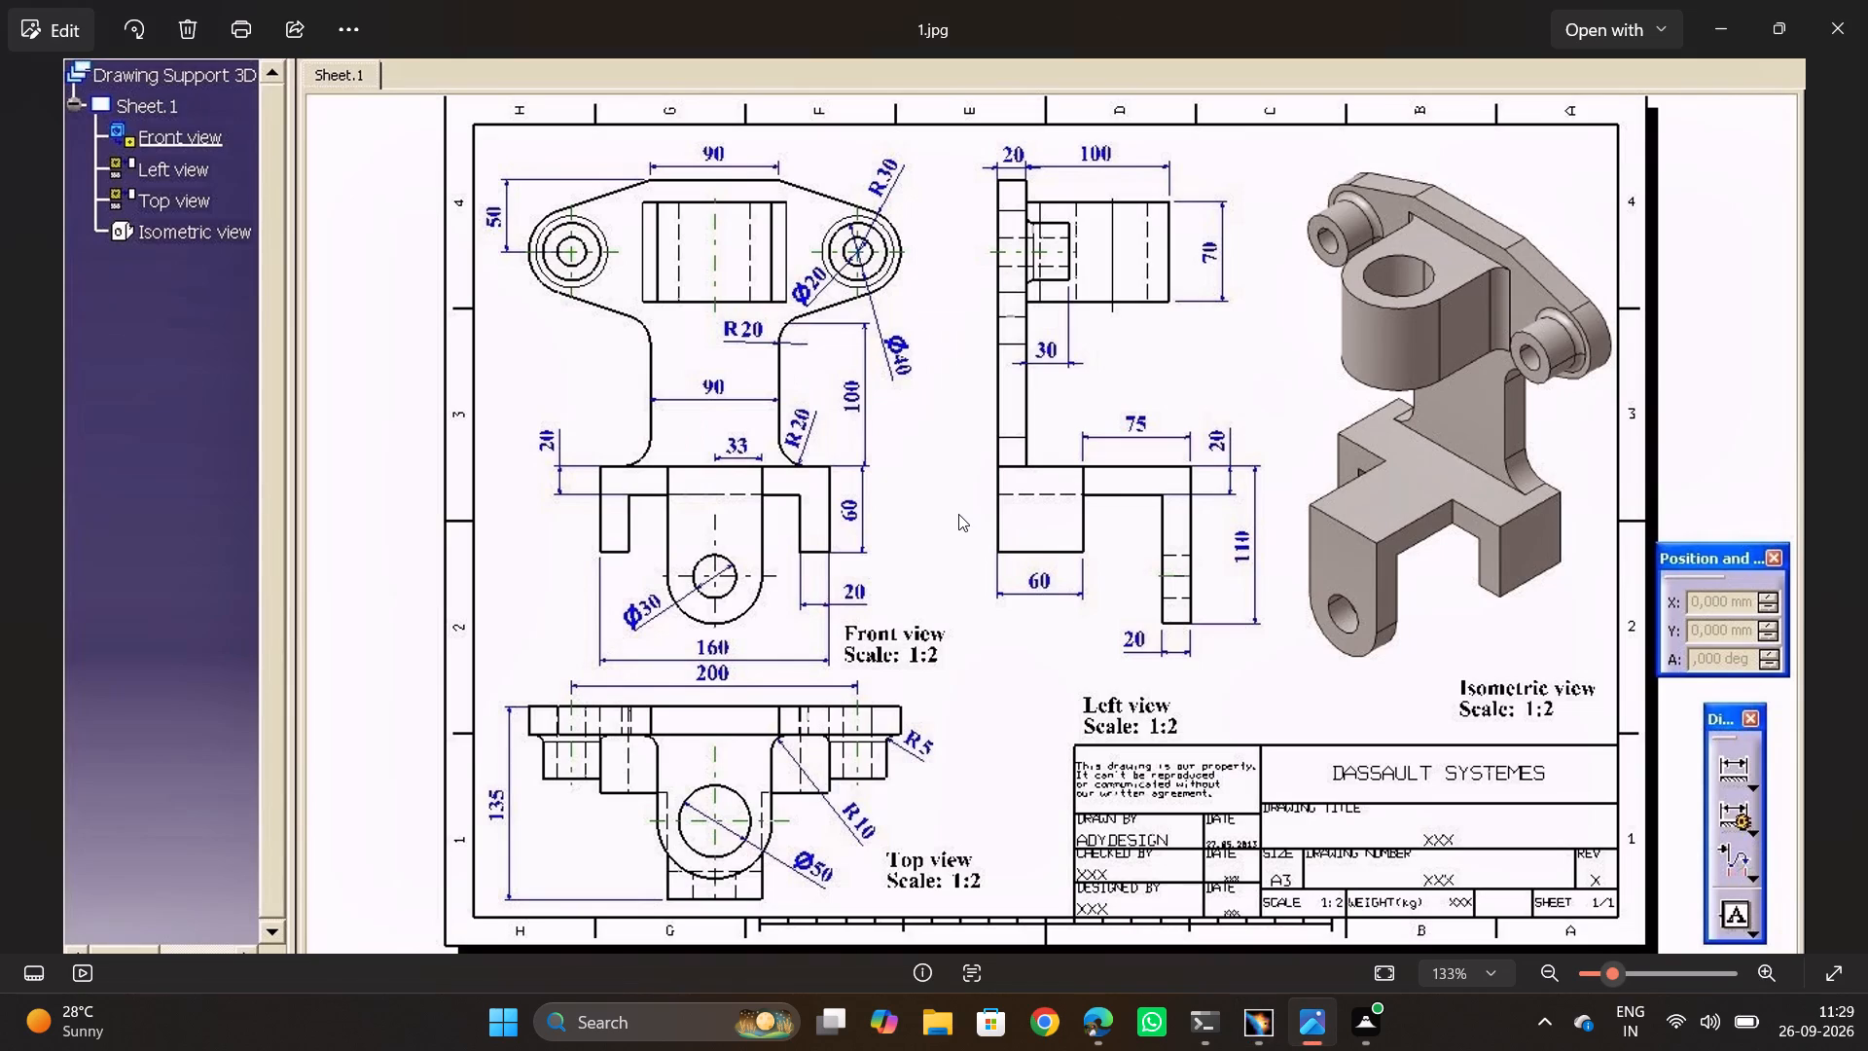
pyautogui.hotkey('alt', 'Tab')
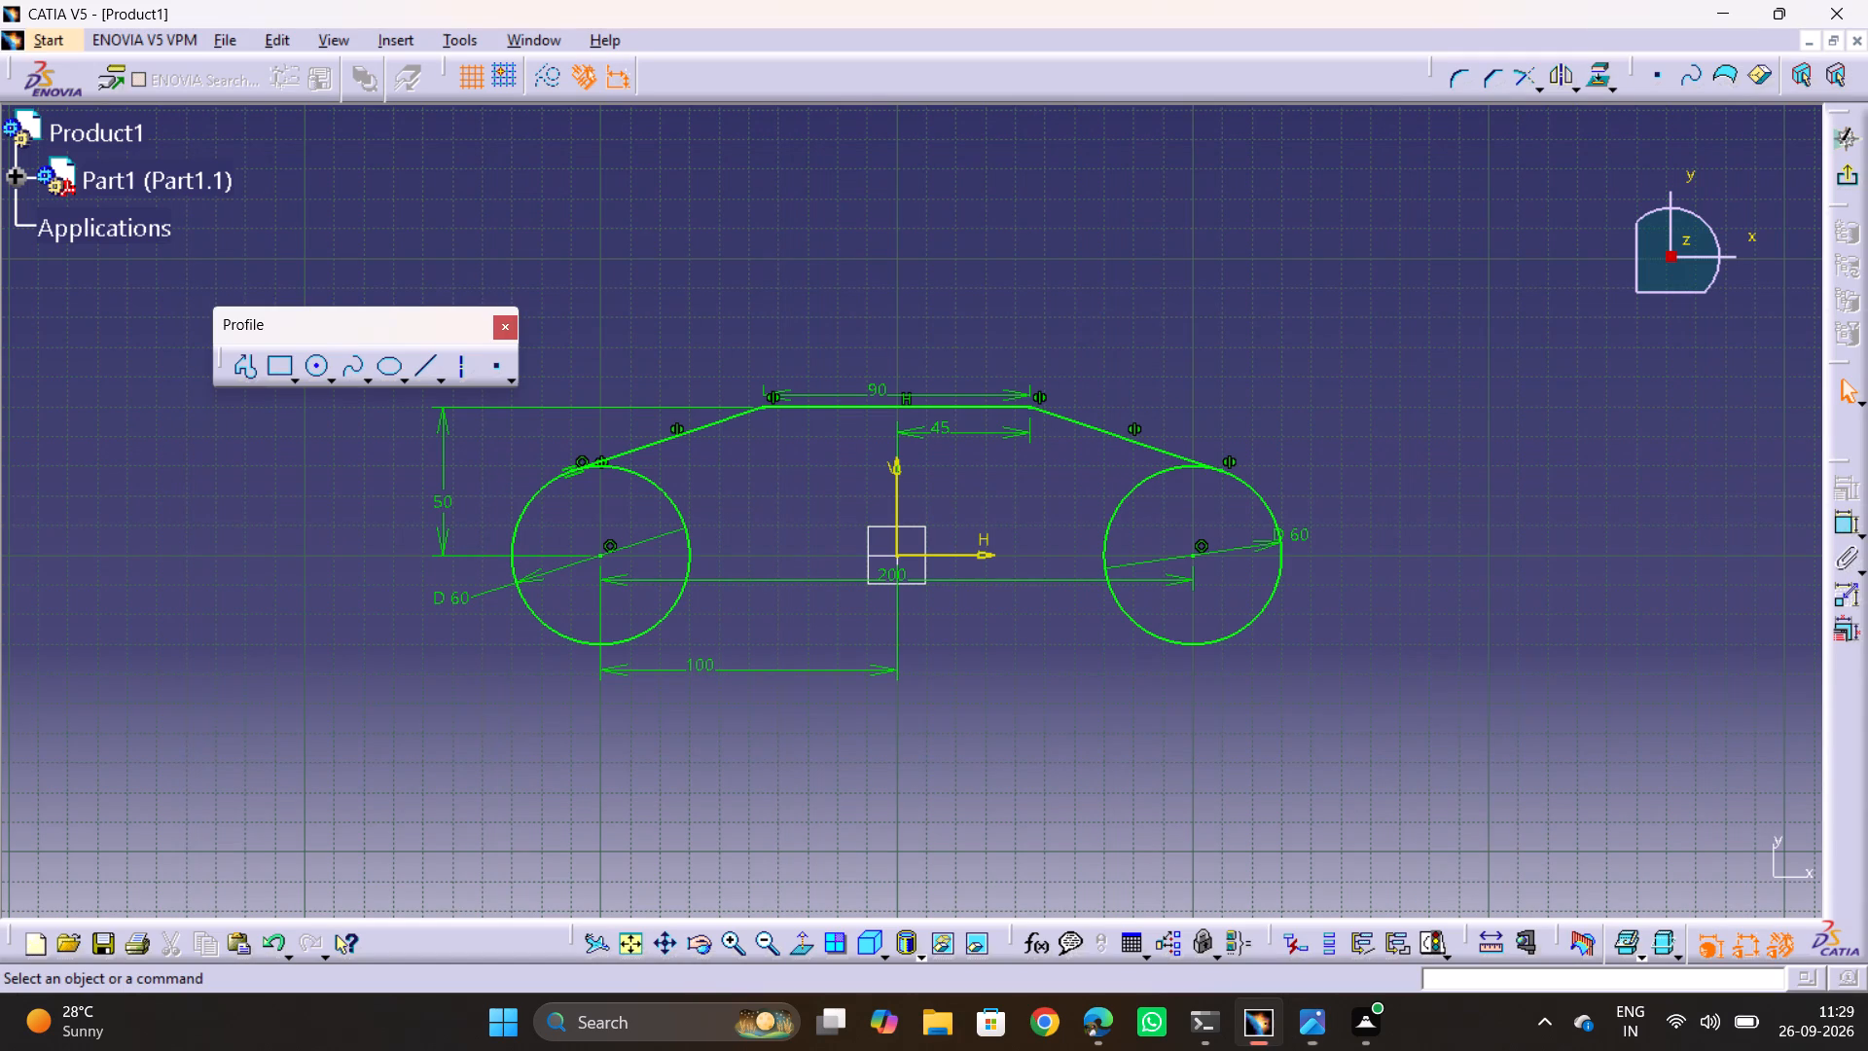
pyautogui.moveTo(1113, 582); pyautogui.dragTo(1086, 480, button='middle')
pyautogui.hotkey('alt', 'Tab')
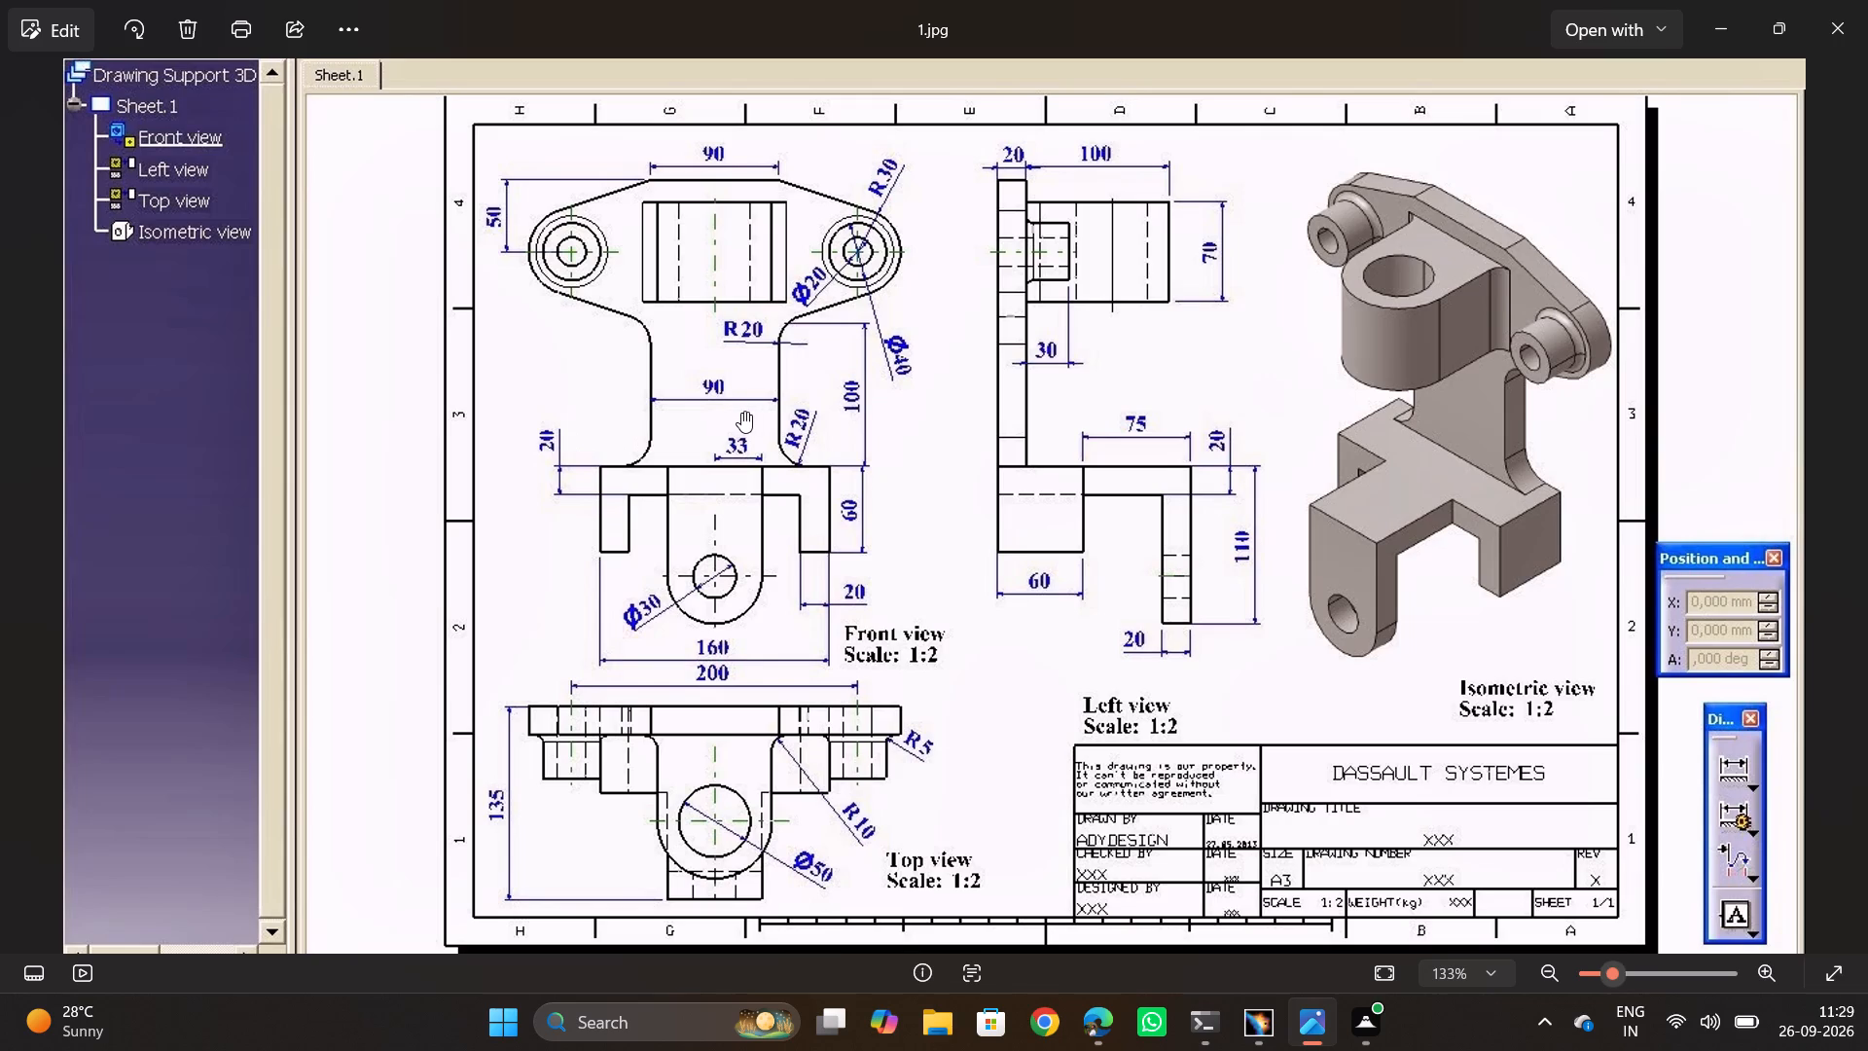
pyautogui.hotkey('alt', 'Tab')
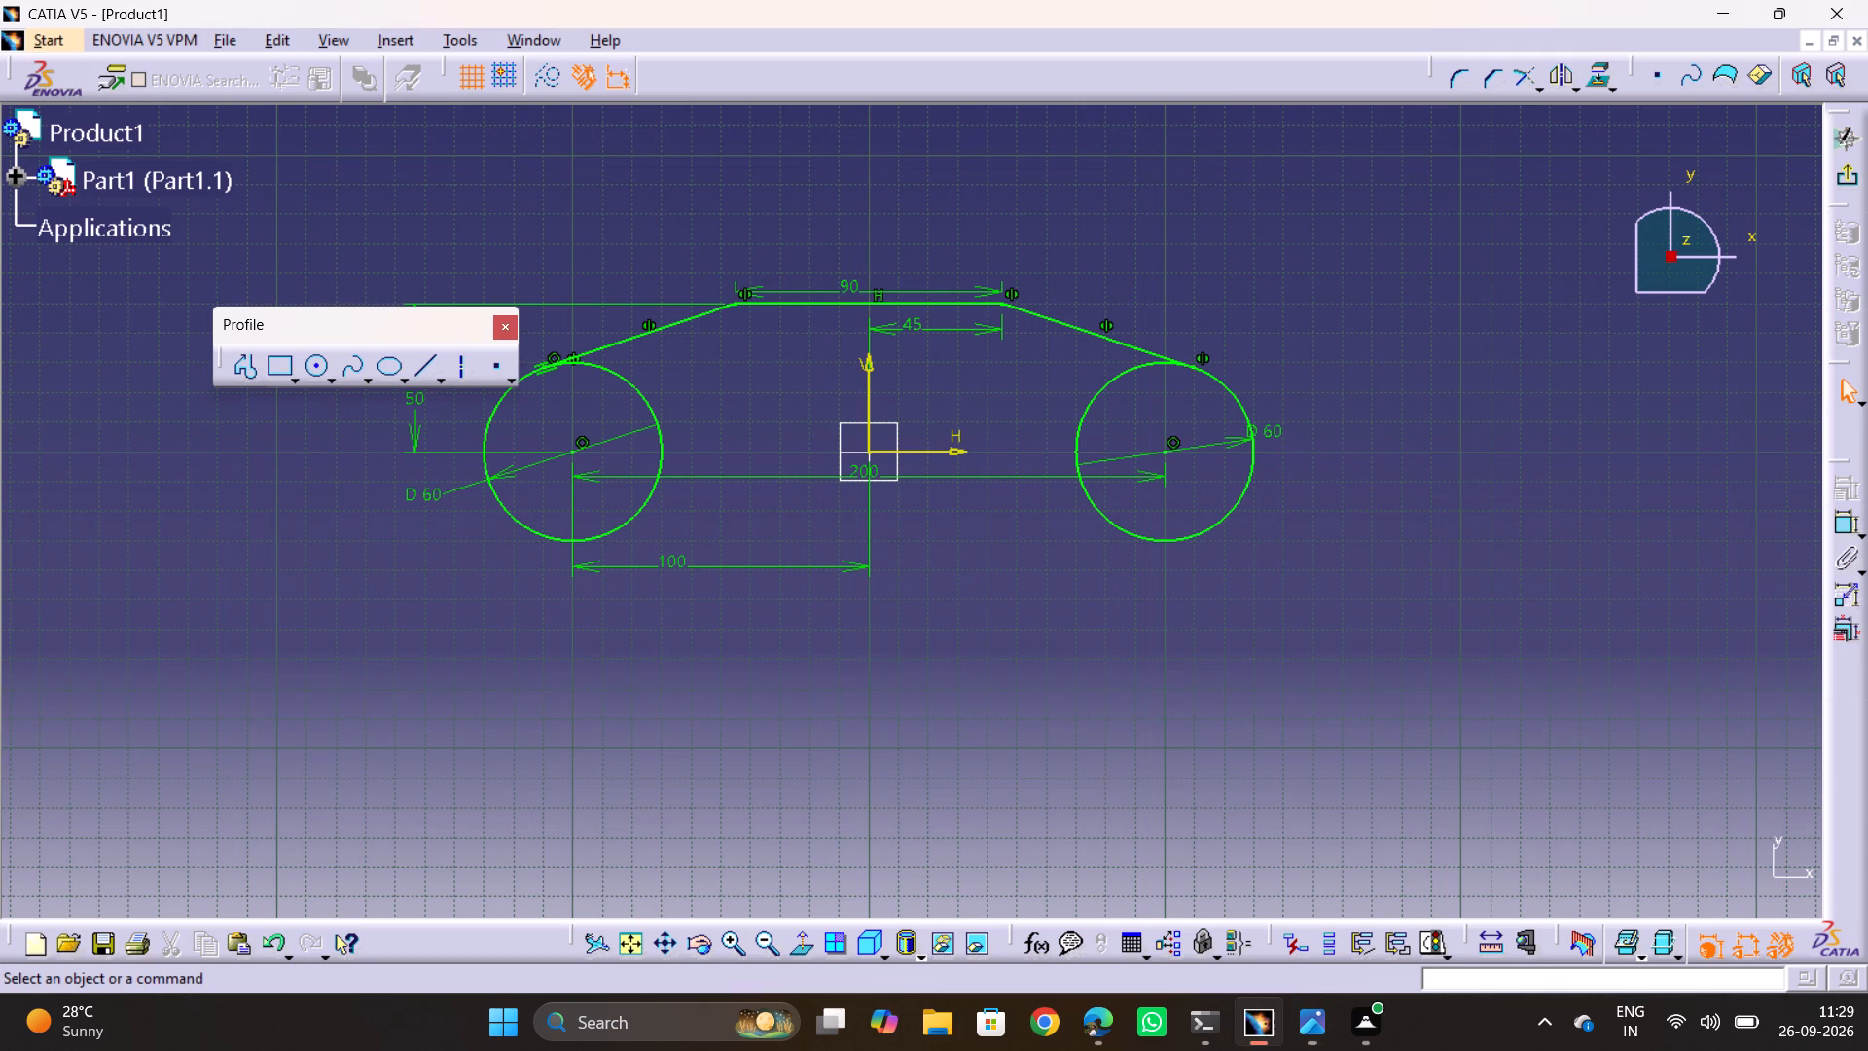
pyautogui.moveTo(1546, 685); pyautogui.dragTo(1599, 505, button='middle')
pyautogui.click(1846, 532)
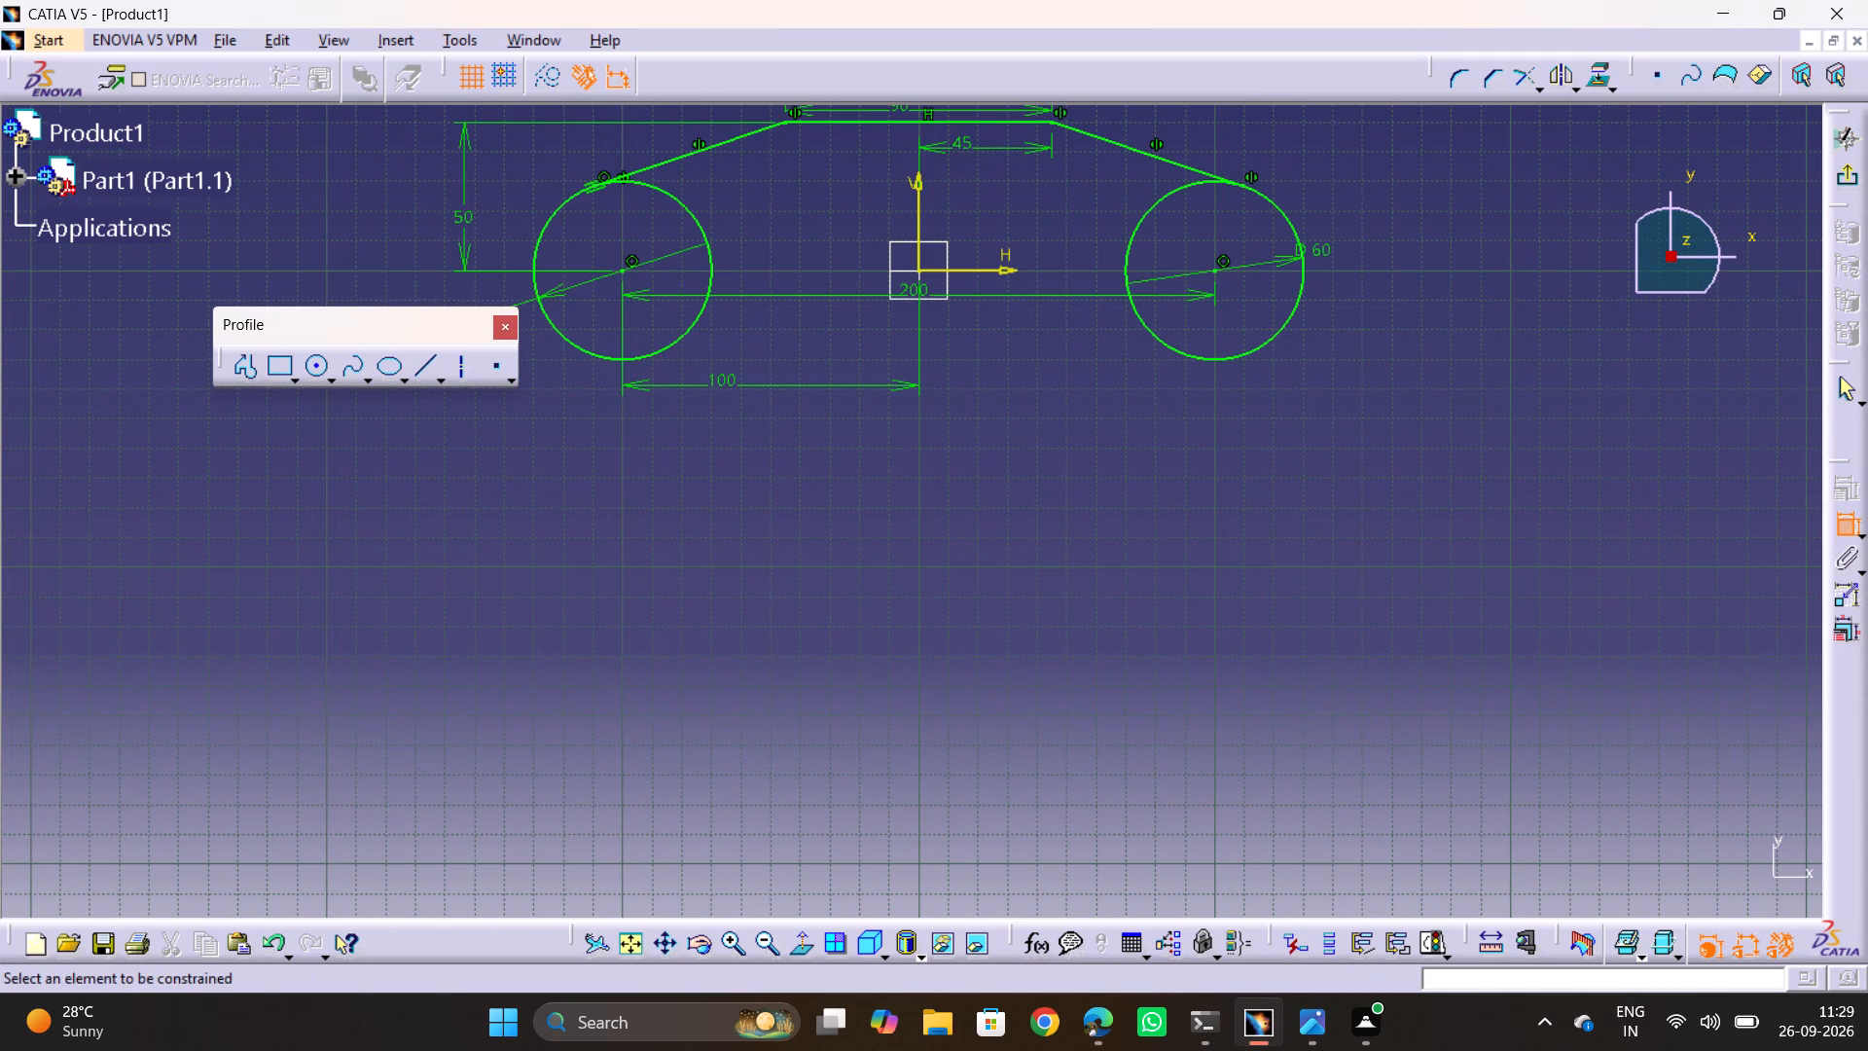
pyautogui.click(429, 370)
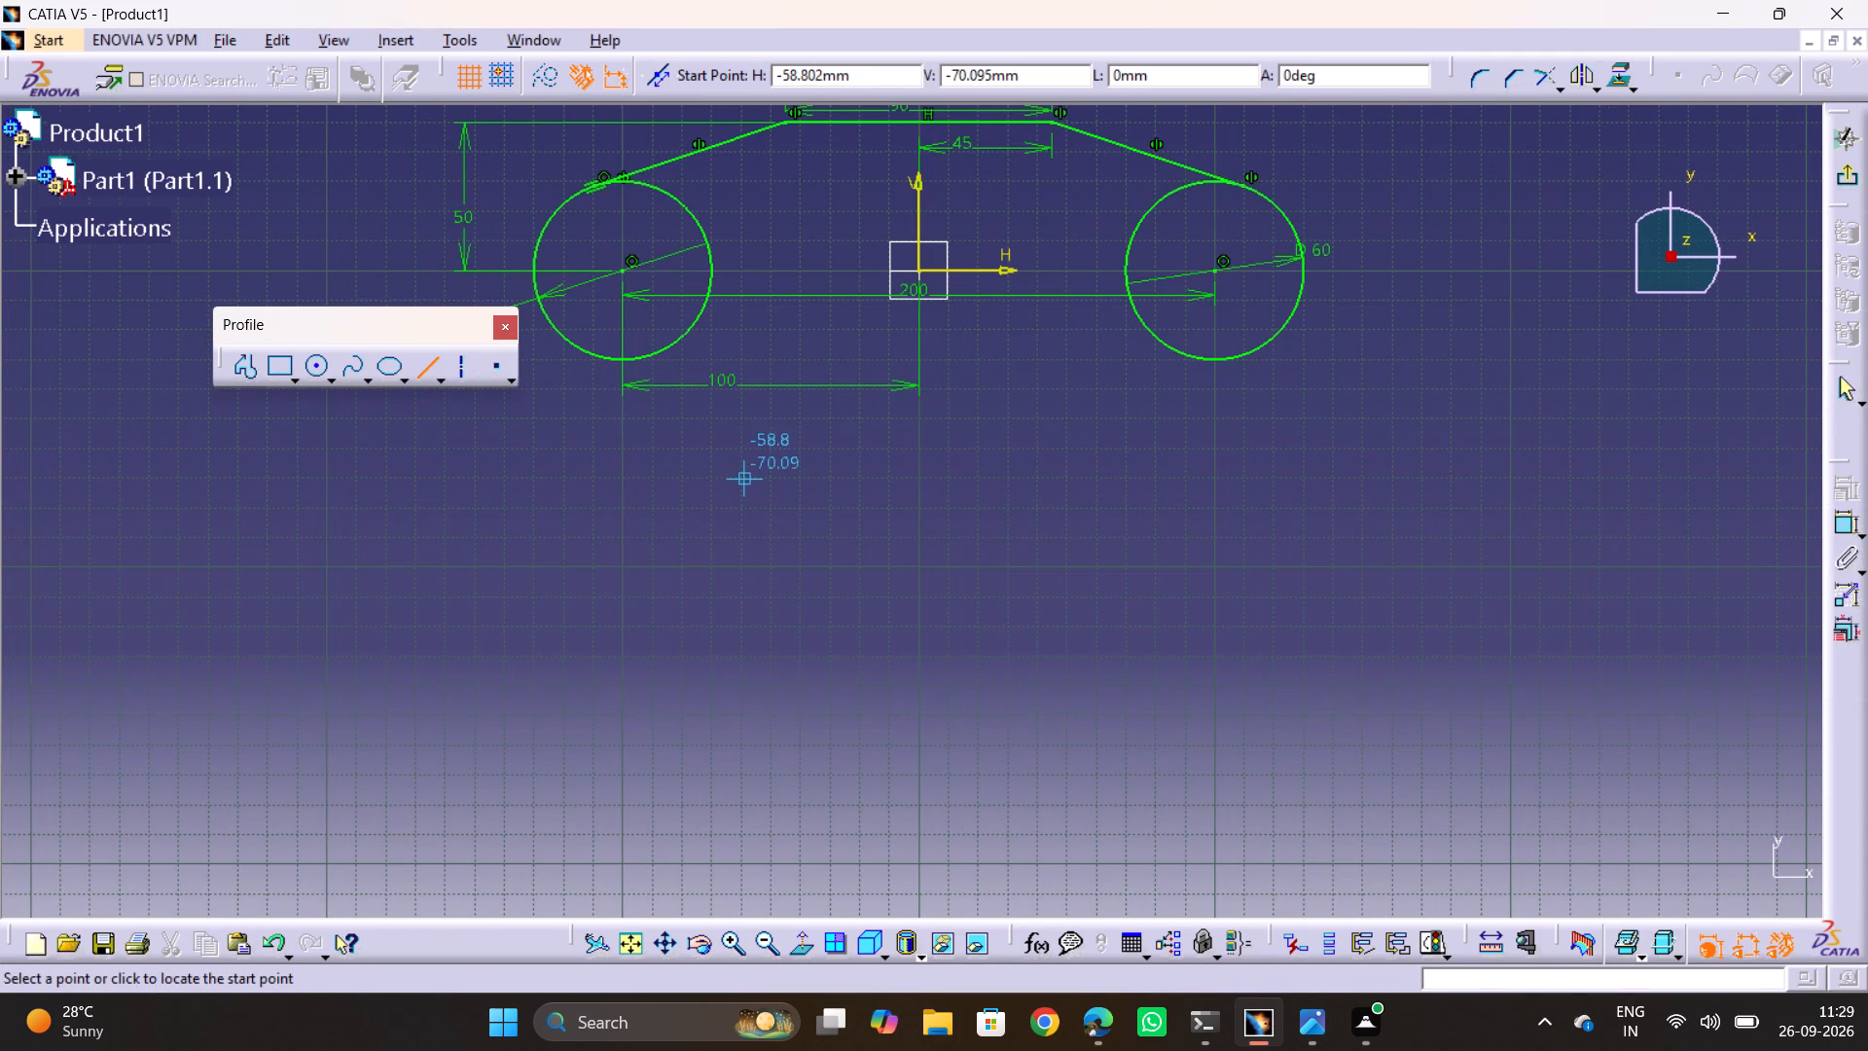
pyautogui.click(743, 462)
pyautogui.click(739, 759)
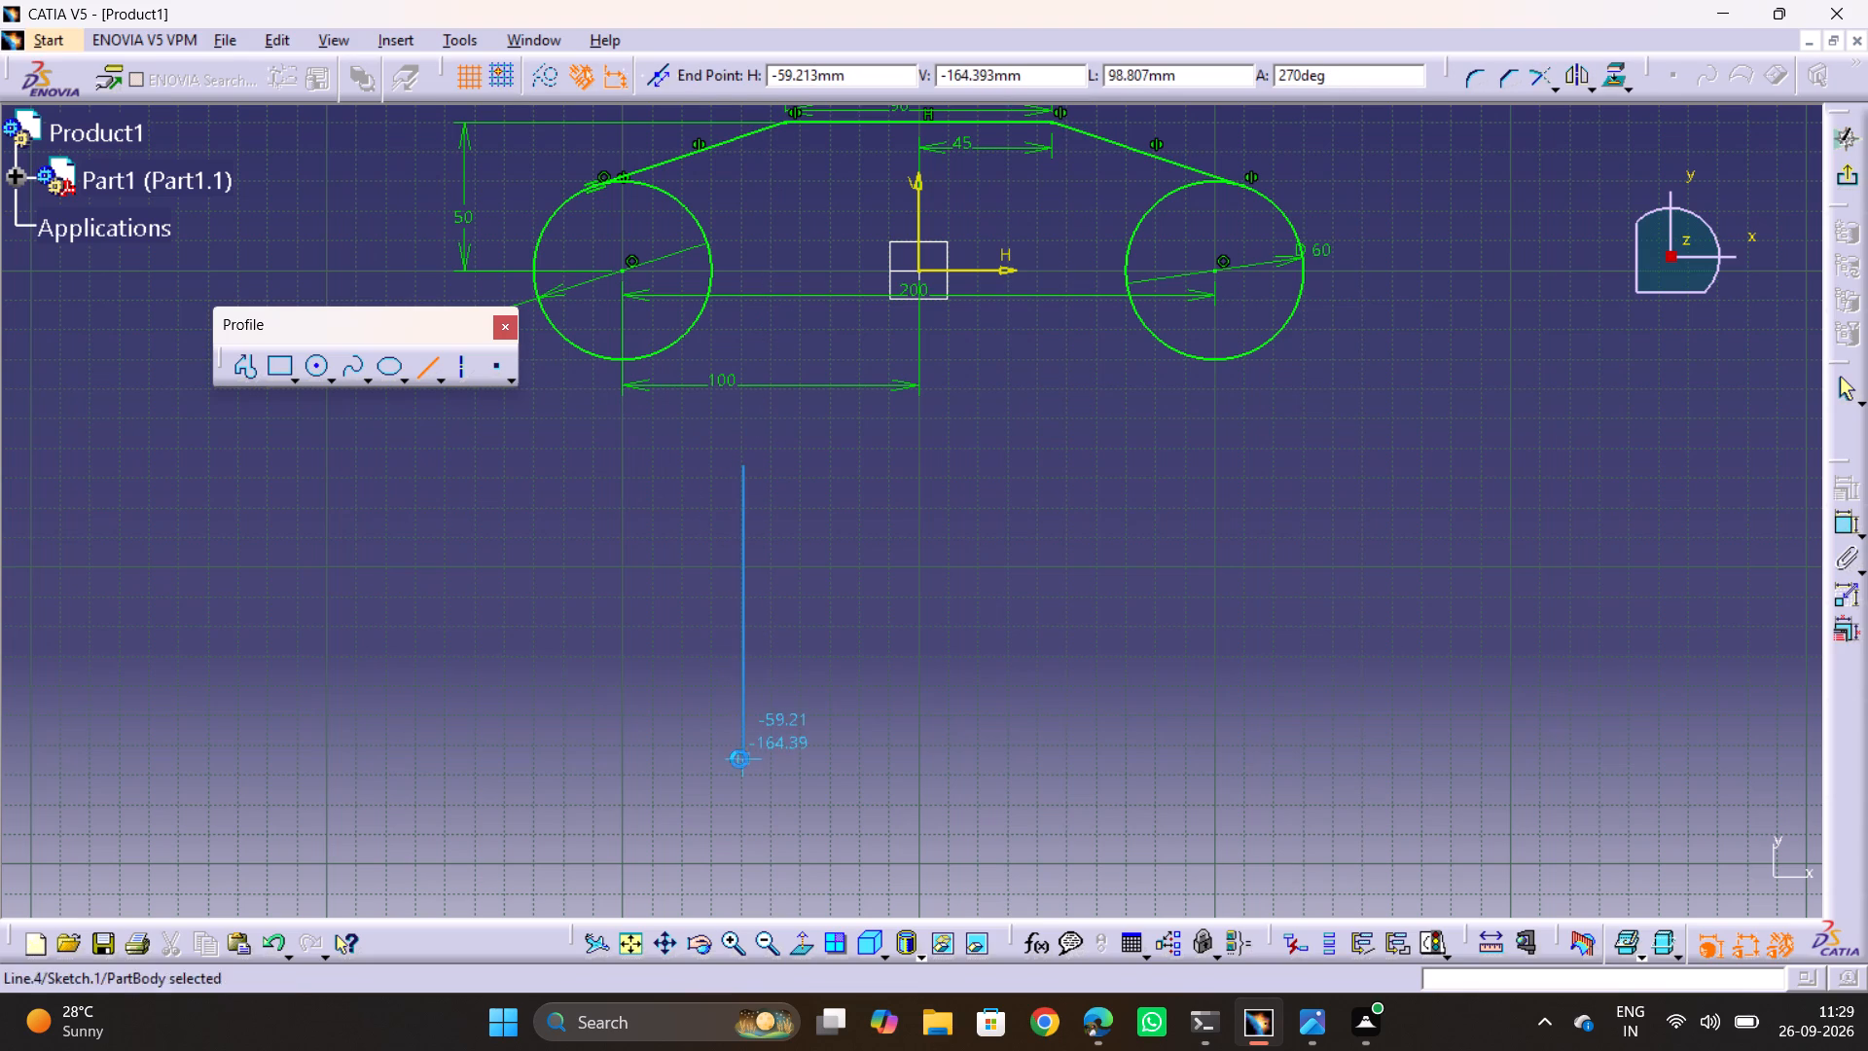
# Dimension the vertical line's length and set it to 100 mm.
pyautogui.click(1850, 523)
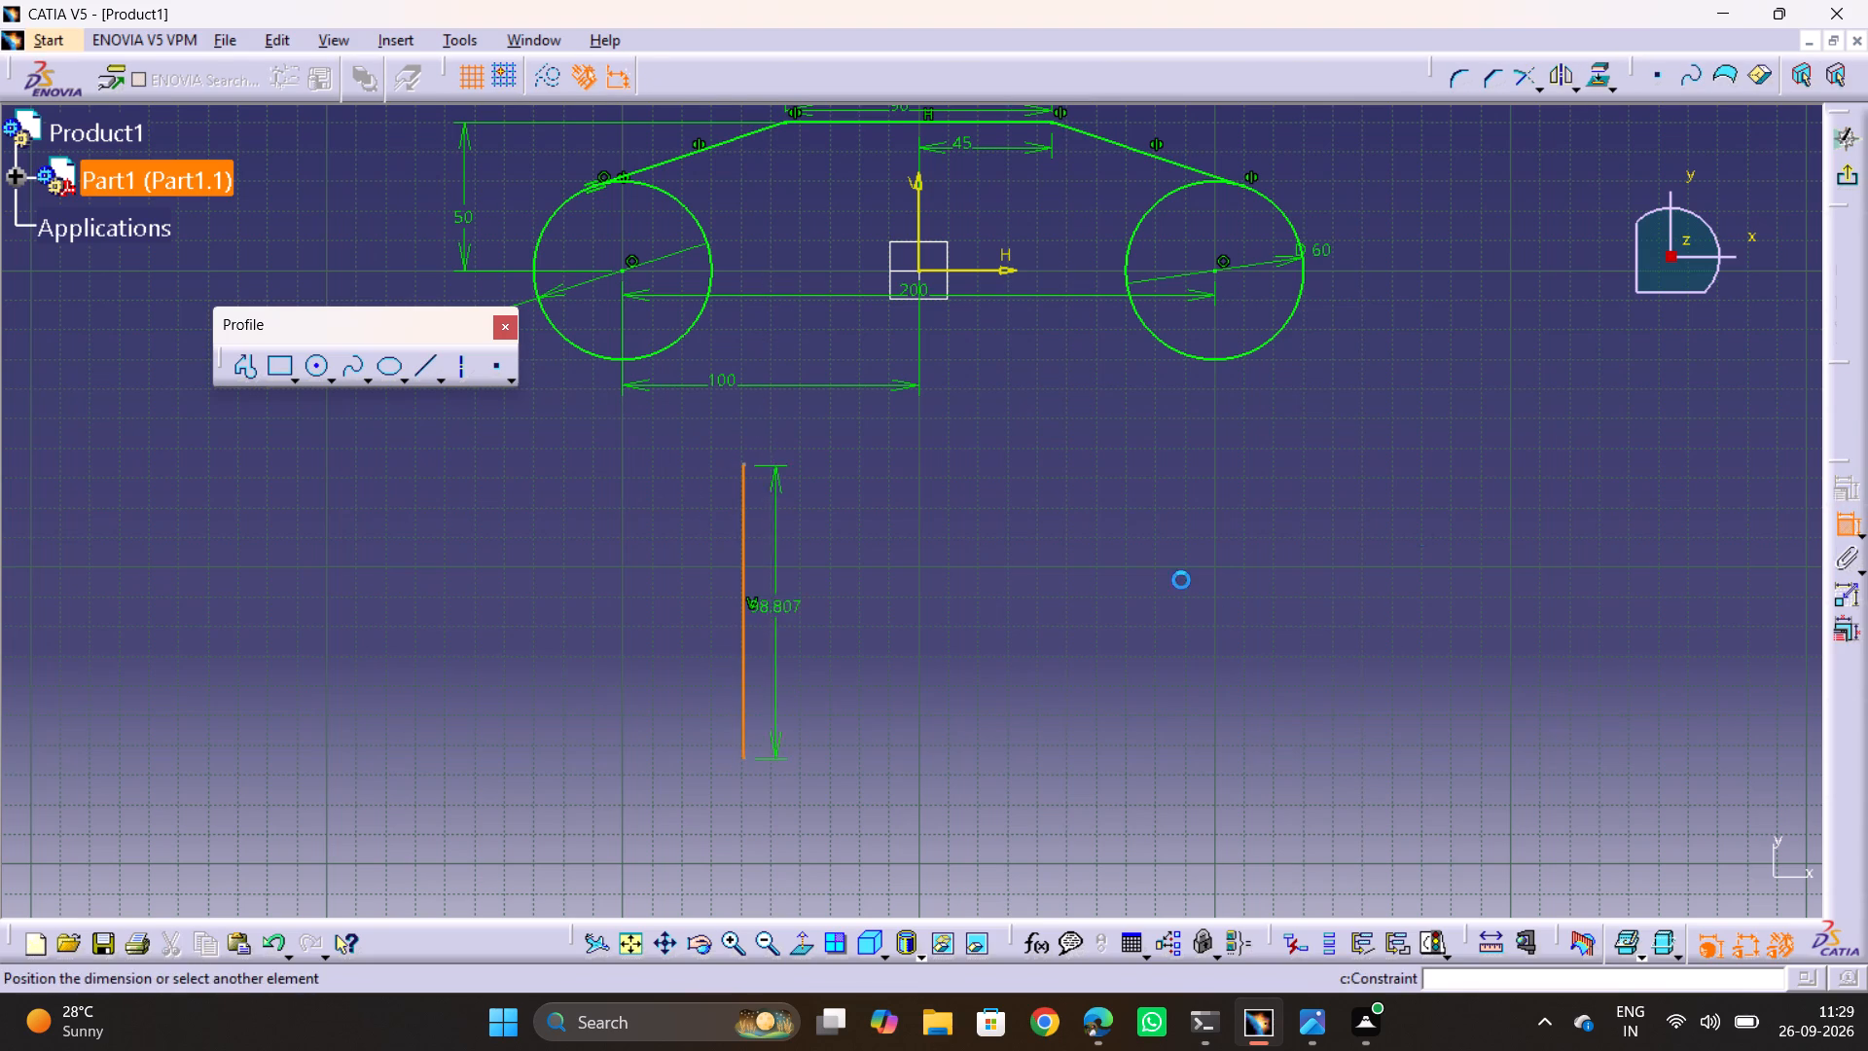
pyautogui.click(609, 617)
pyautogui.doubleClick(608, 609)
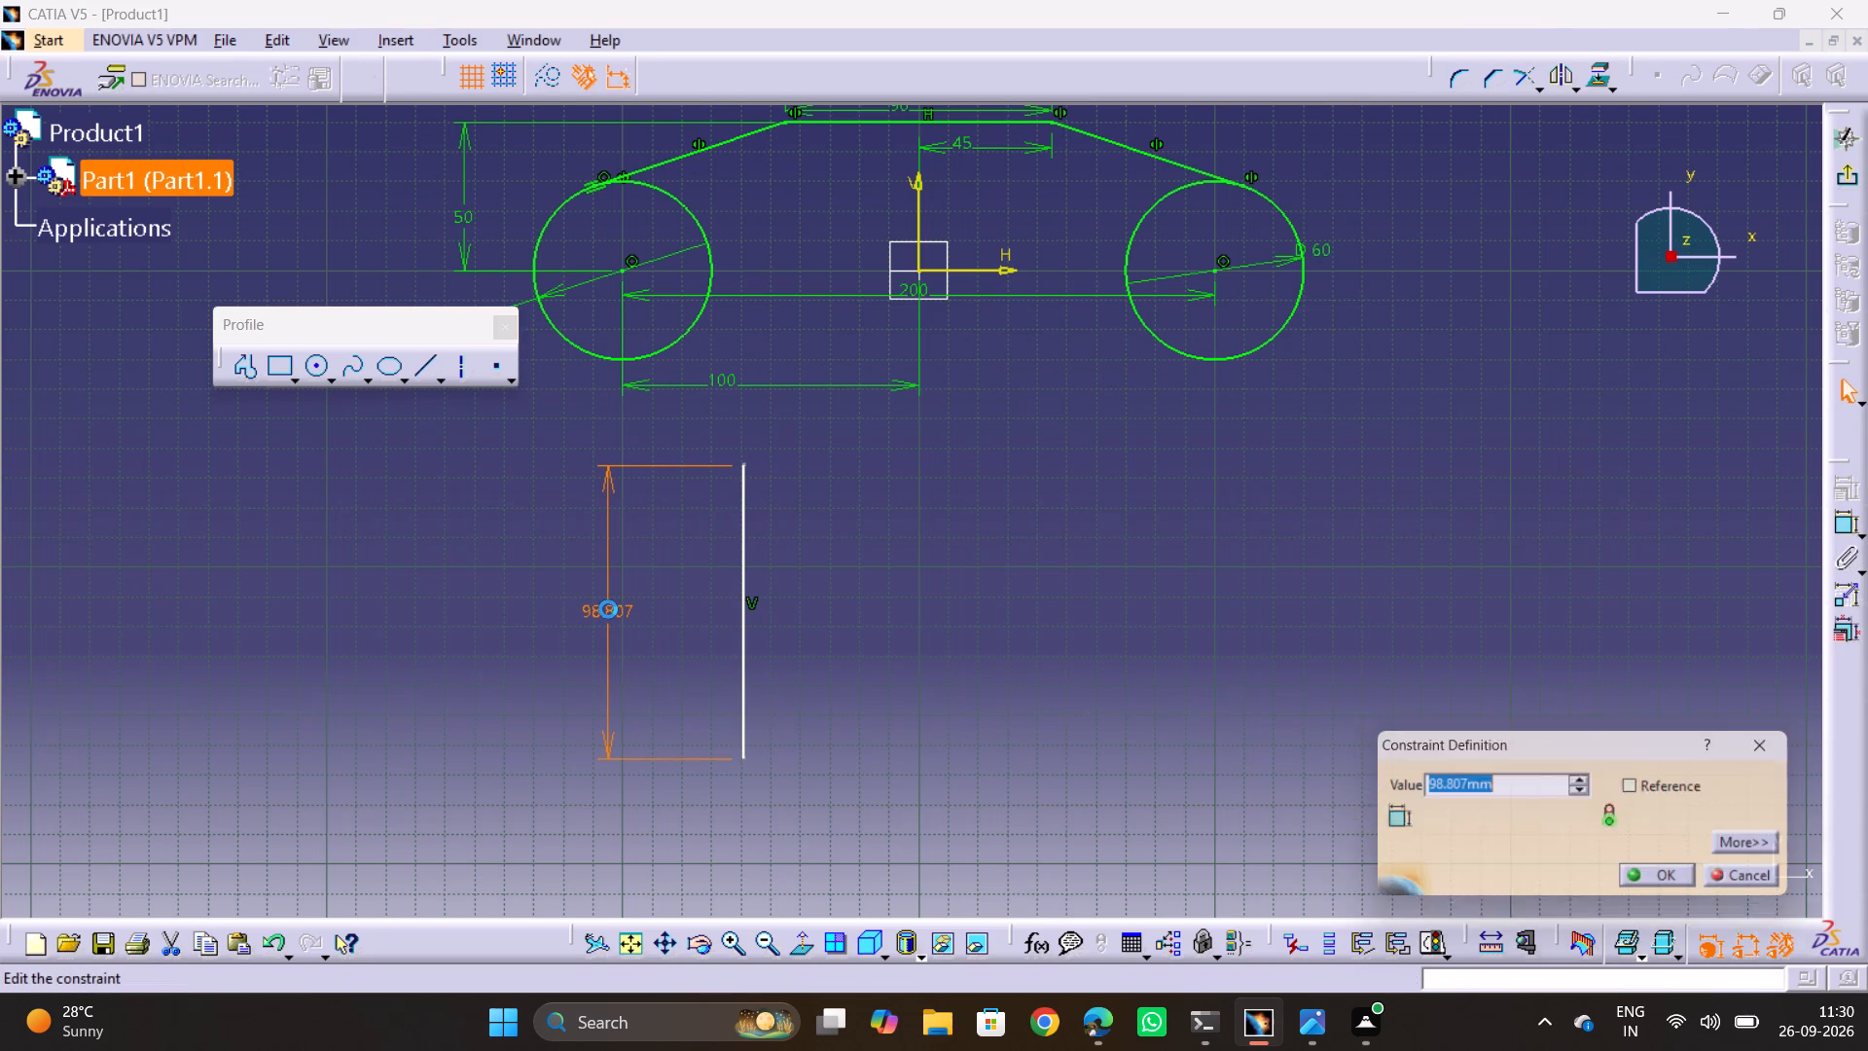
pyautogui.write('100')
pyautogui.press('Return')
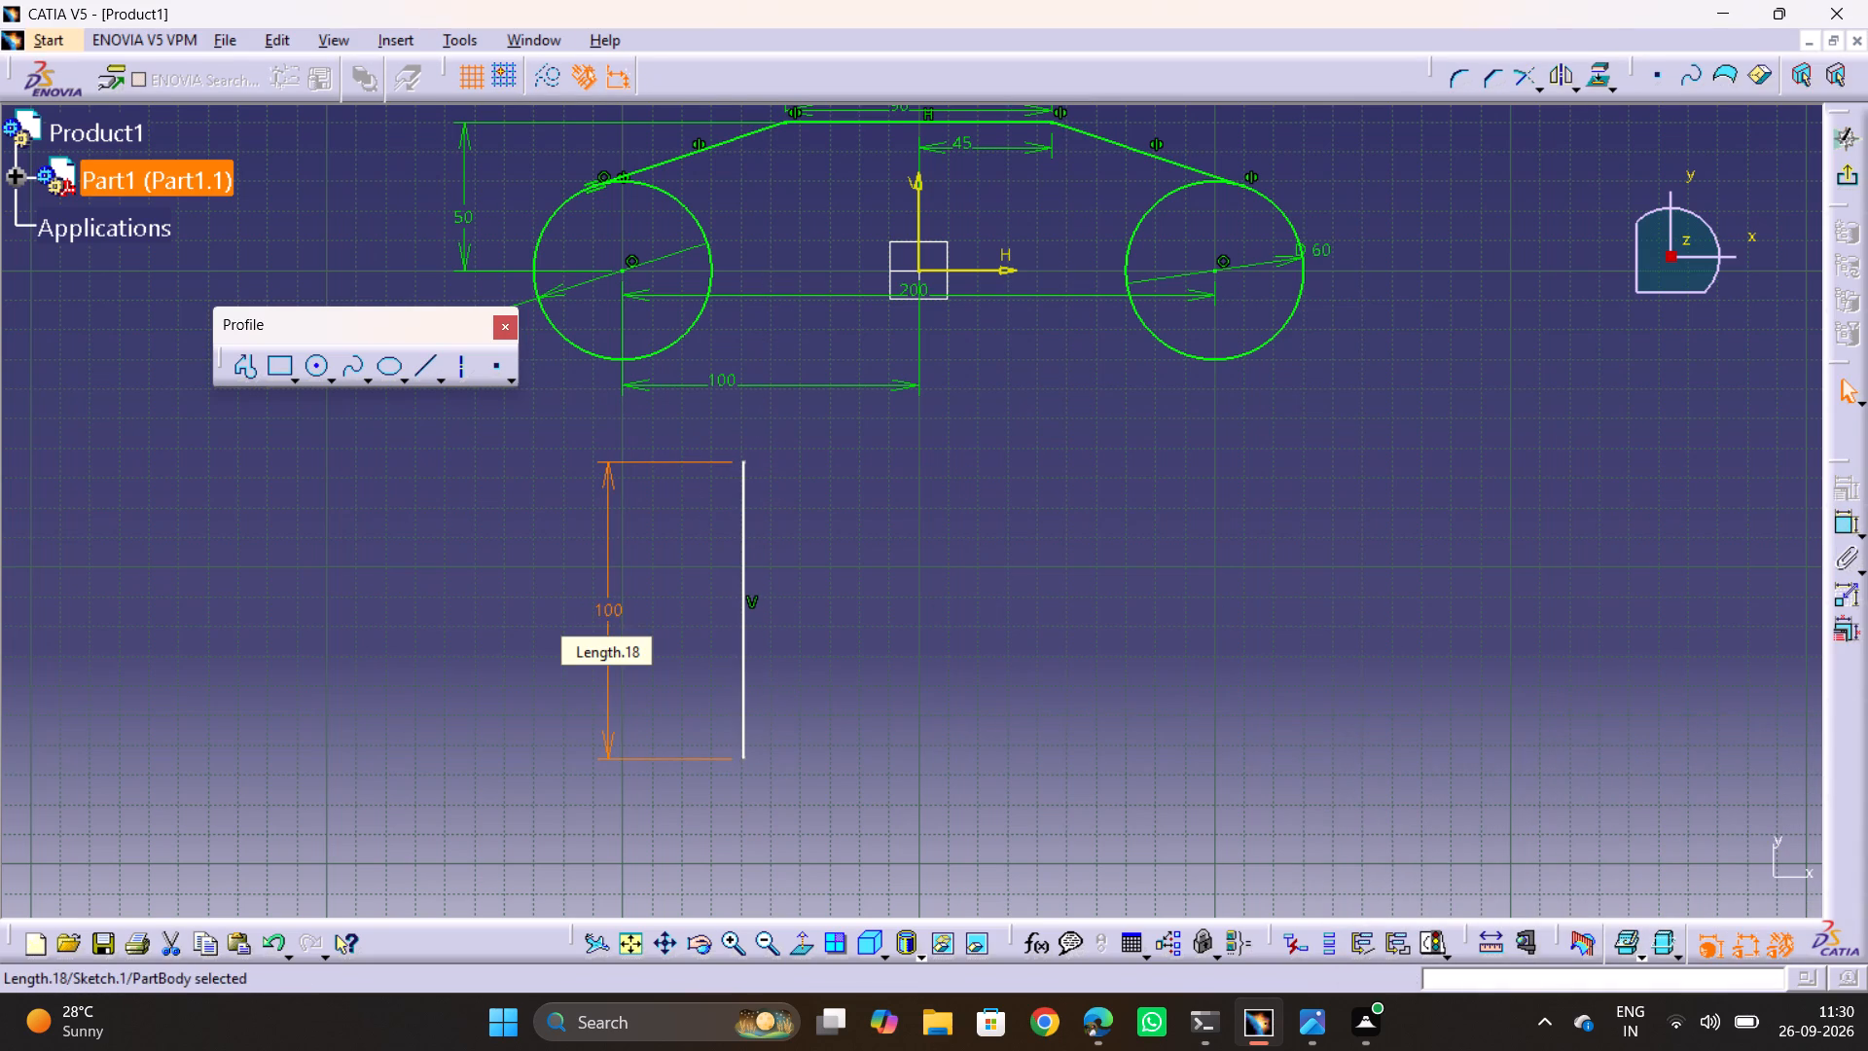
pyautogui.click(844, 636)
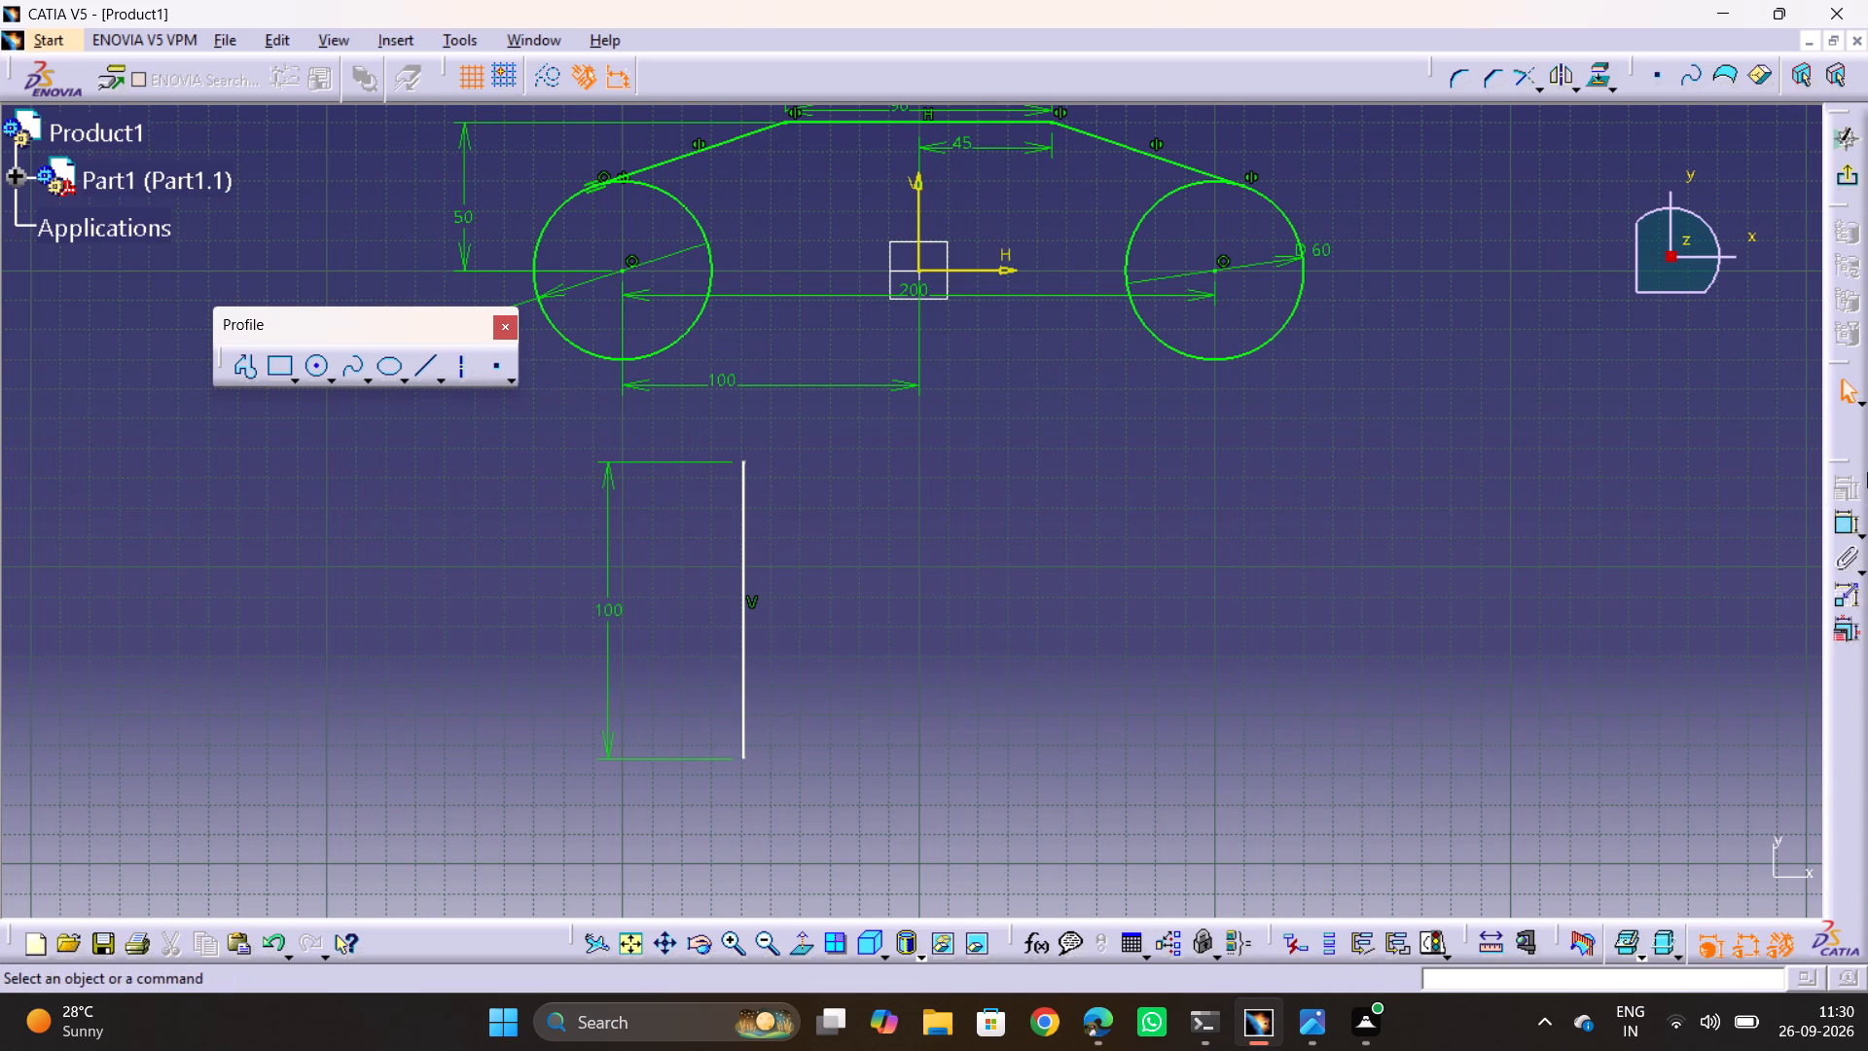
# Dimension the distance between the vertical axis and the 100 mm vertical line and set it to 45 mm.
pyautogui.click(1836, 520)
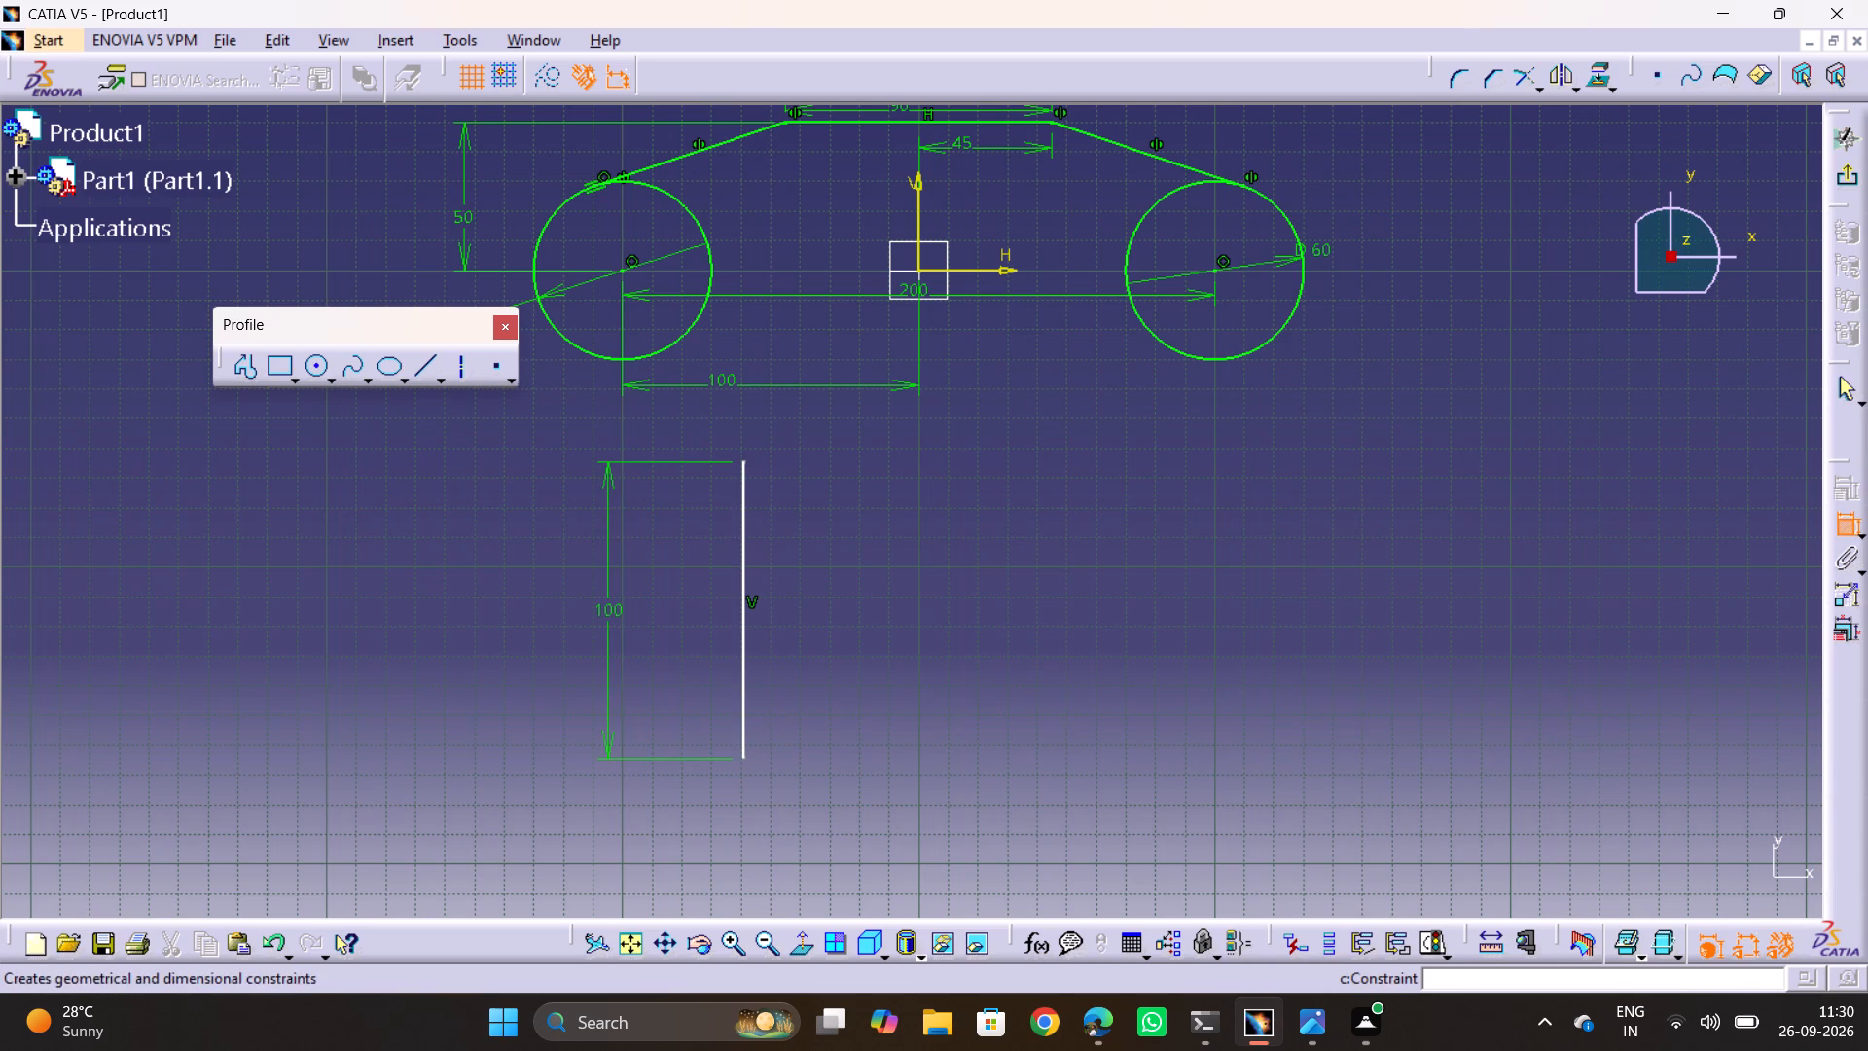
pyautogui.click(920, 209)
pyautogui.click(742, 508)
pyautogui.click(786, 439)
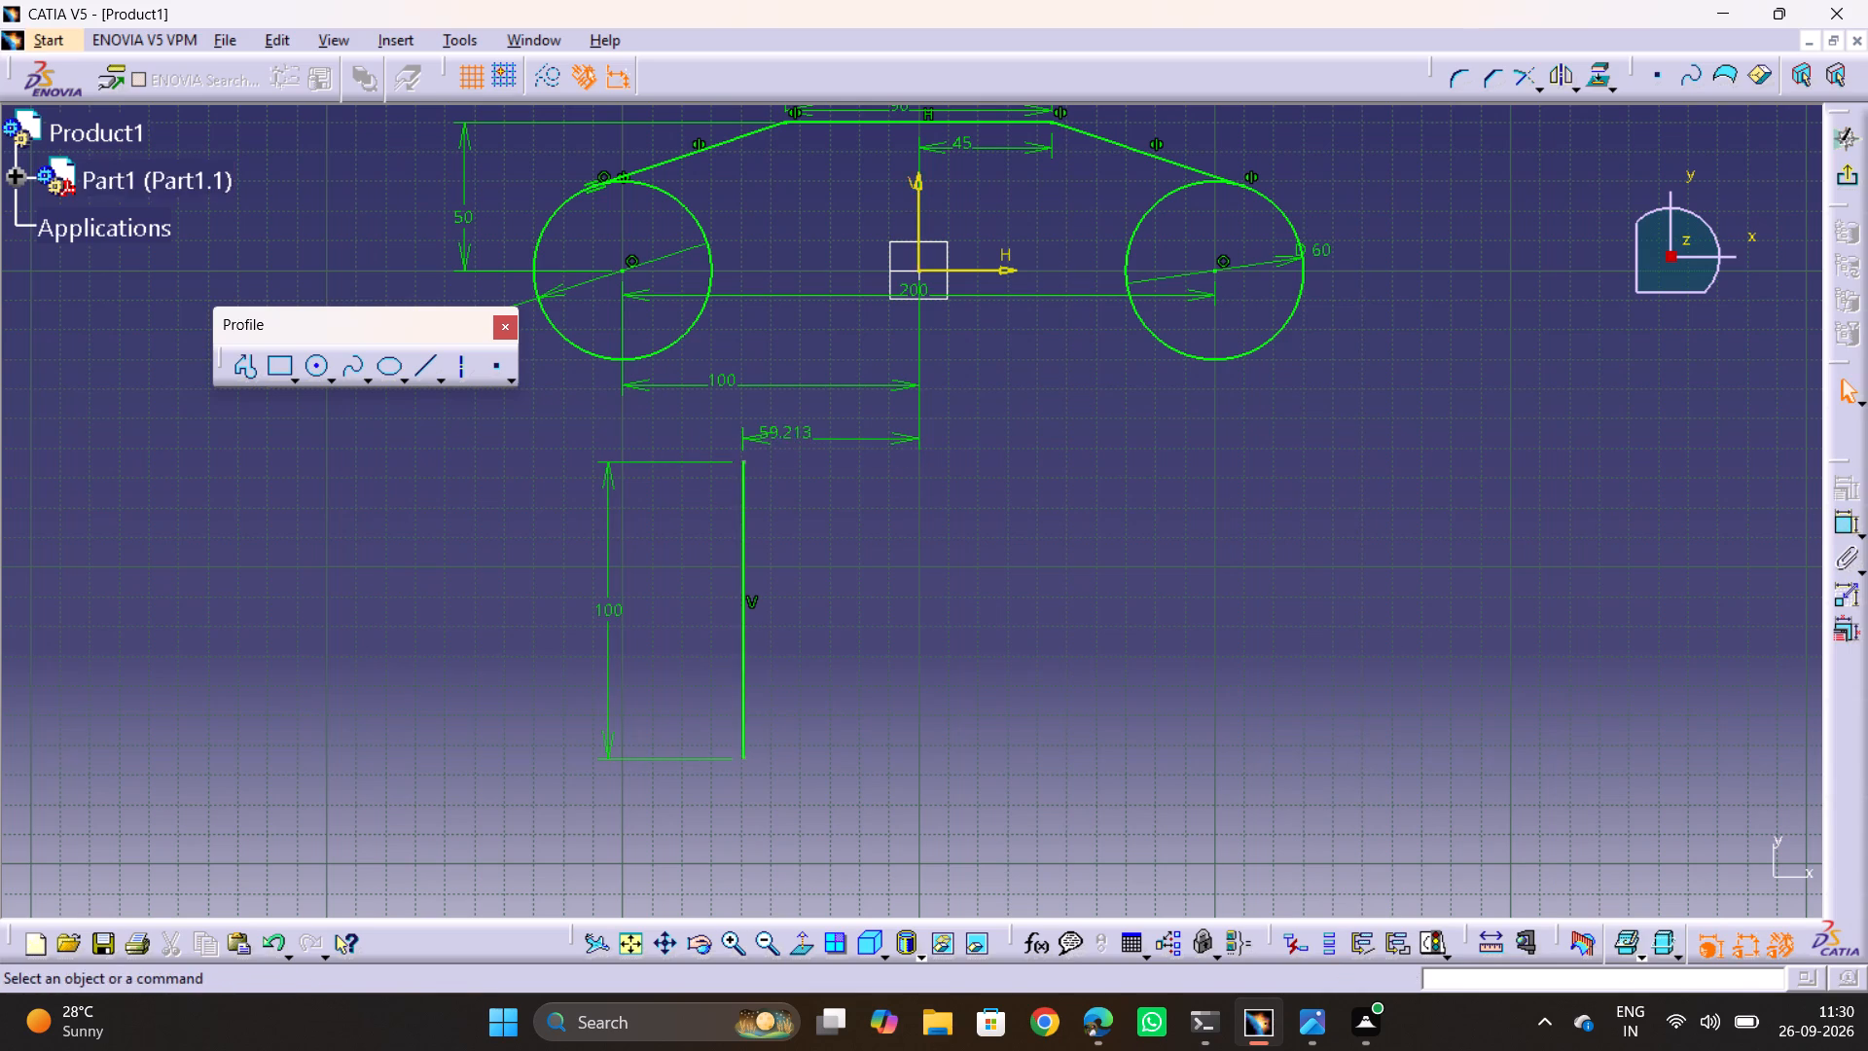
pyautogui.doubleClick(788, 429)
pyautogui.write('45')
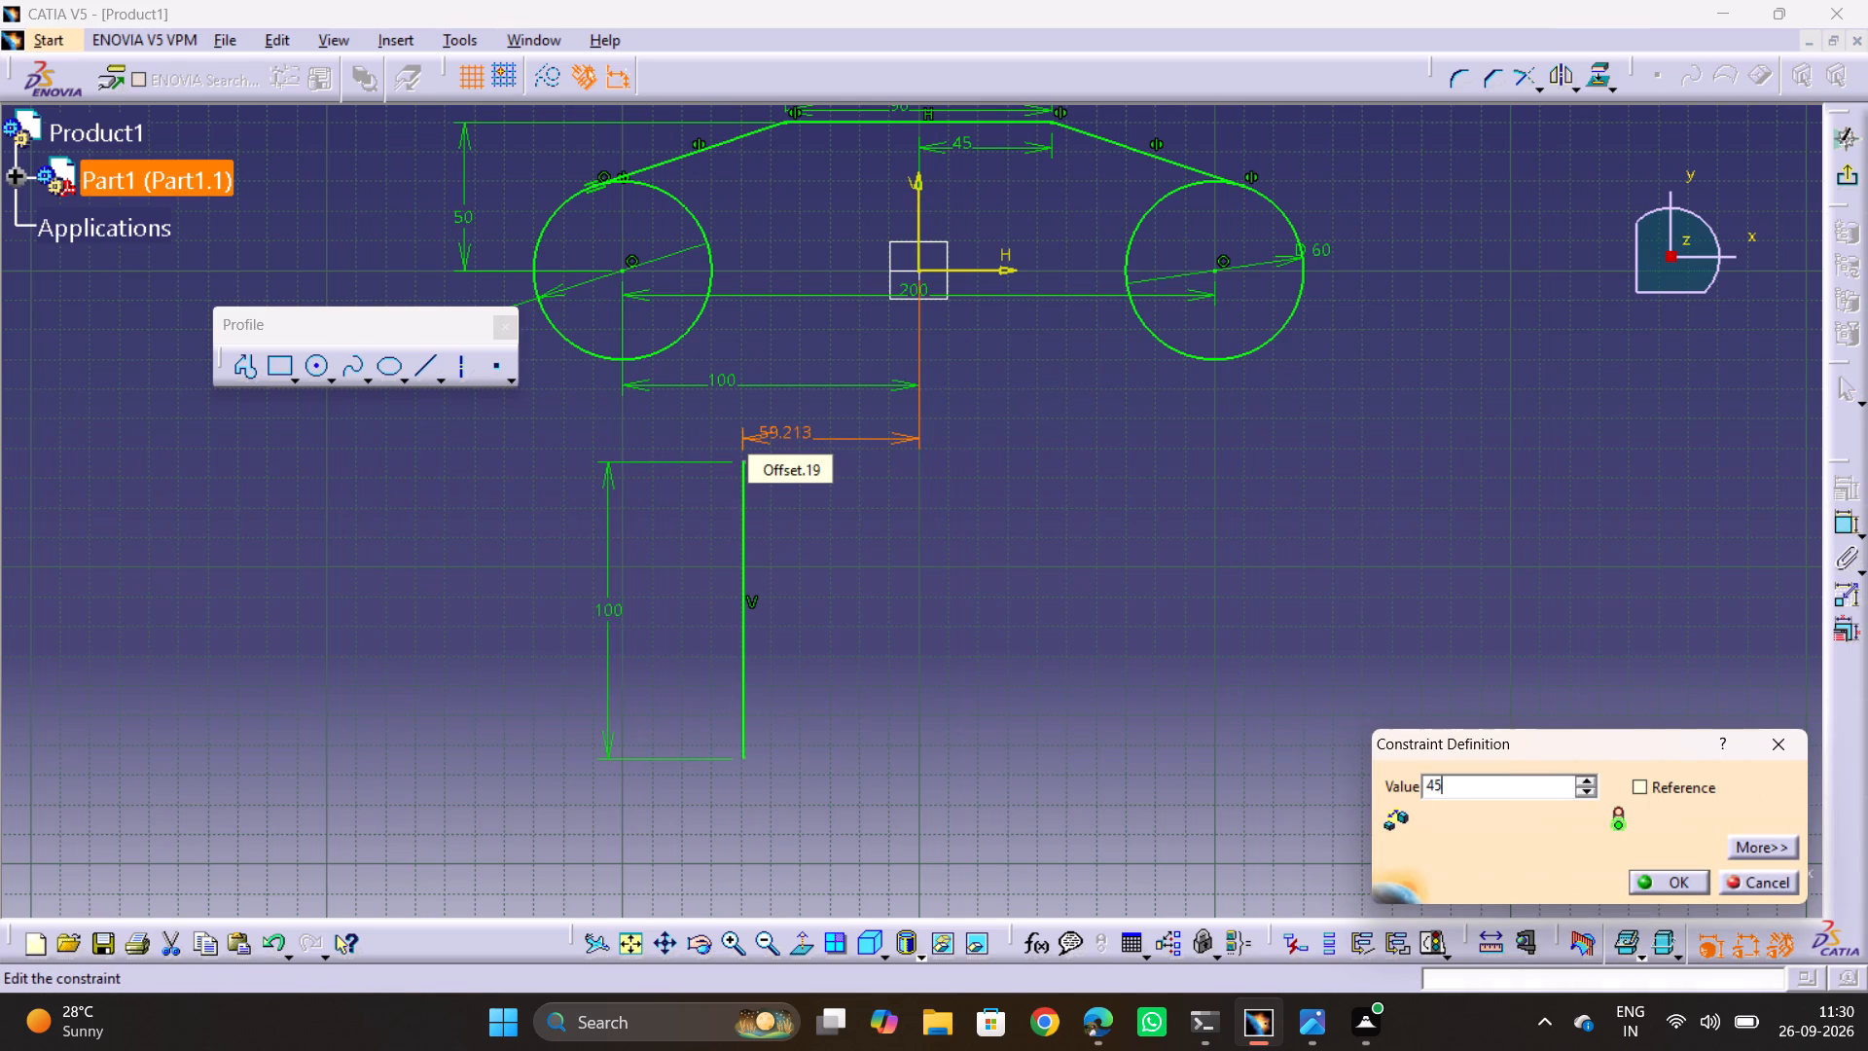
pyautogui.press('Return')
pyautogui.click(964, 562)
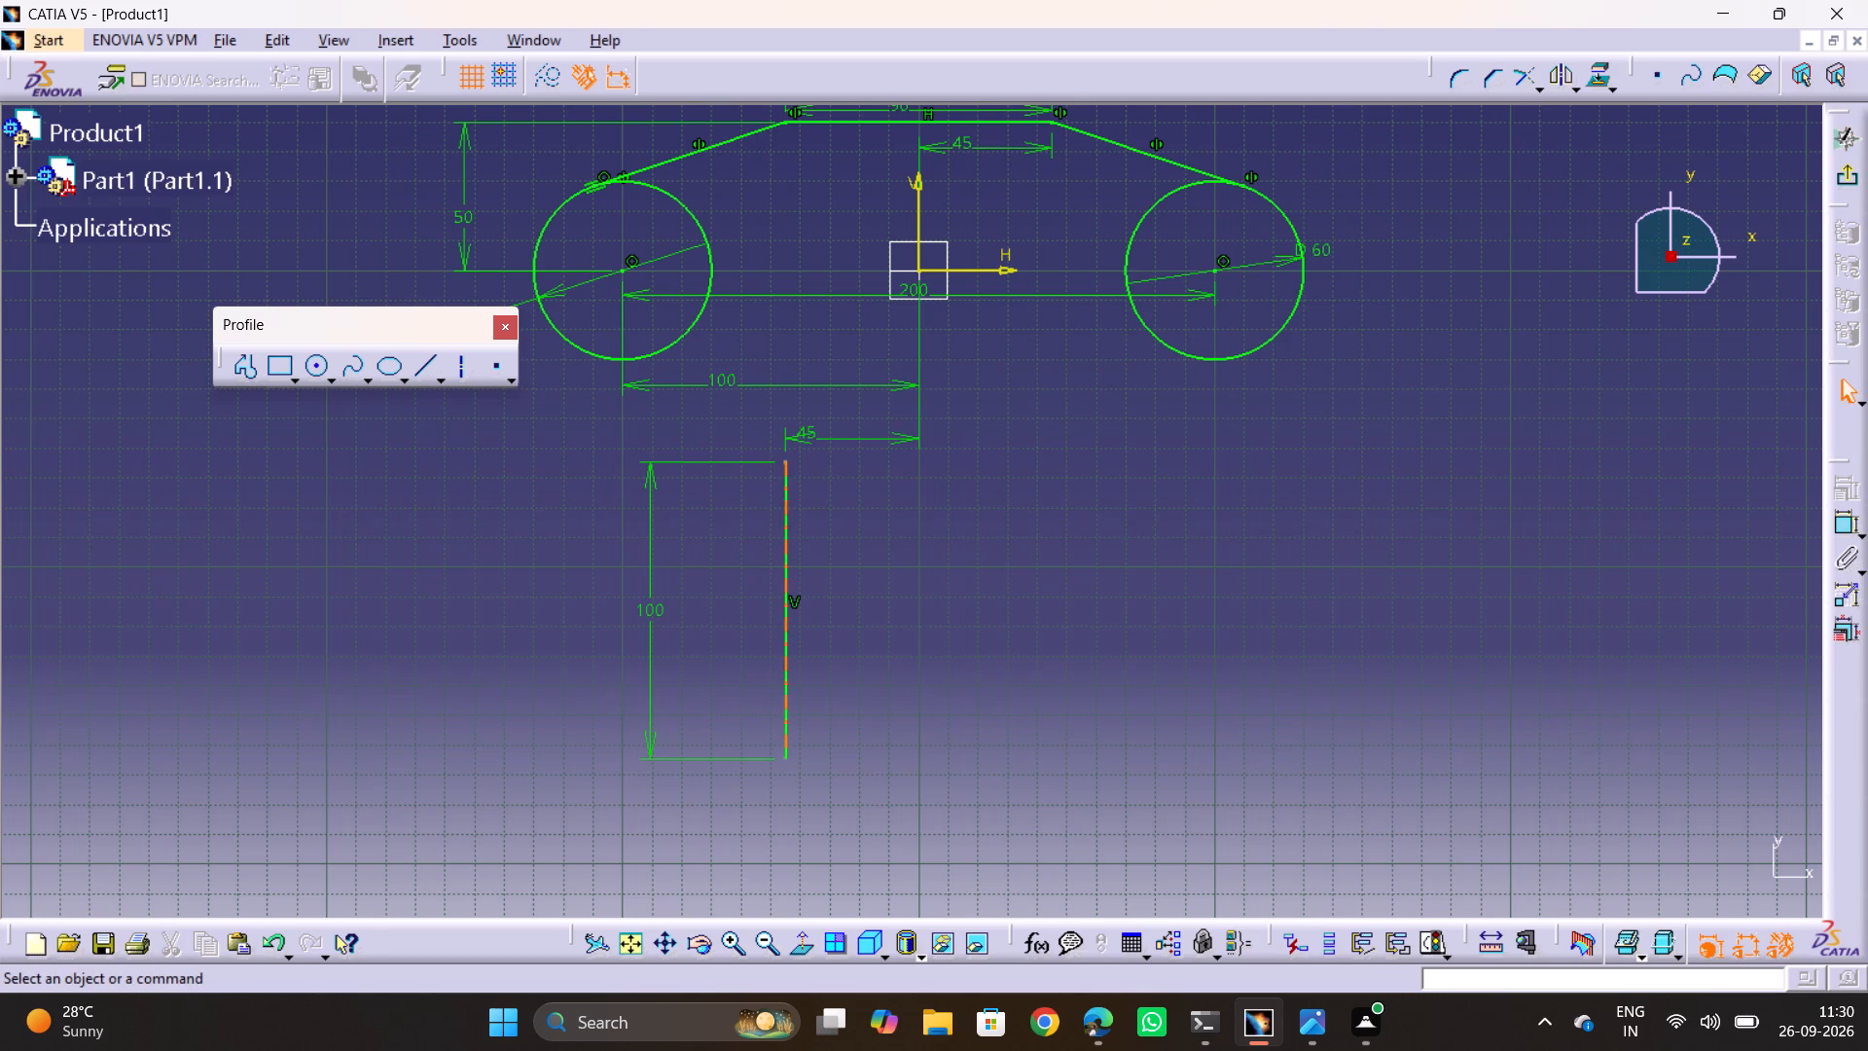
# Mirror the 100 mm vertical line about the vertical axis to form the opposite side of the web.
pyautogui.click(787, 575)
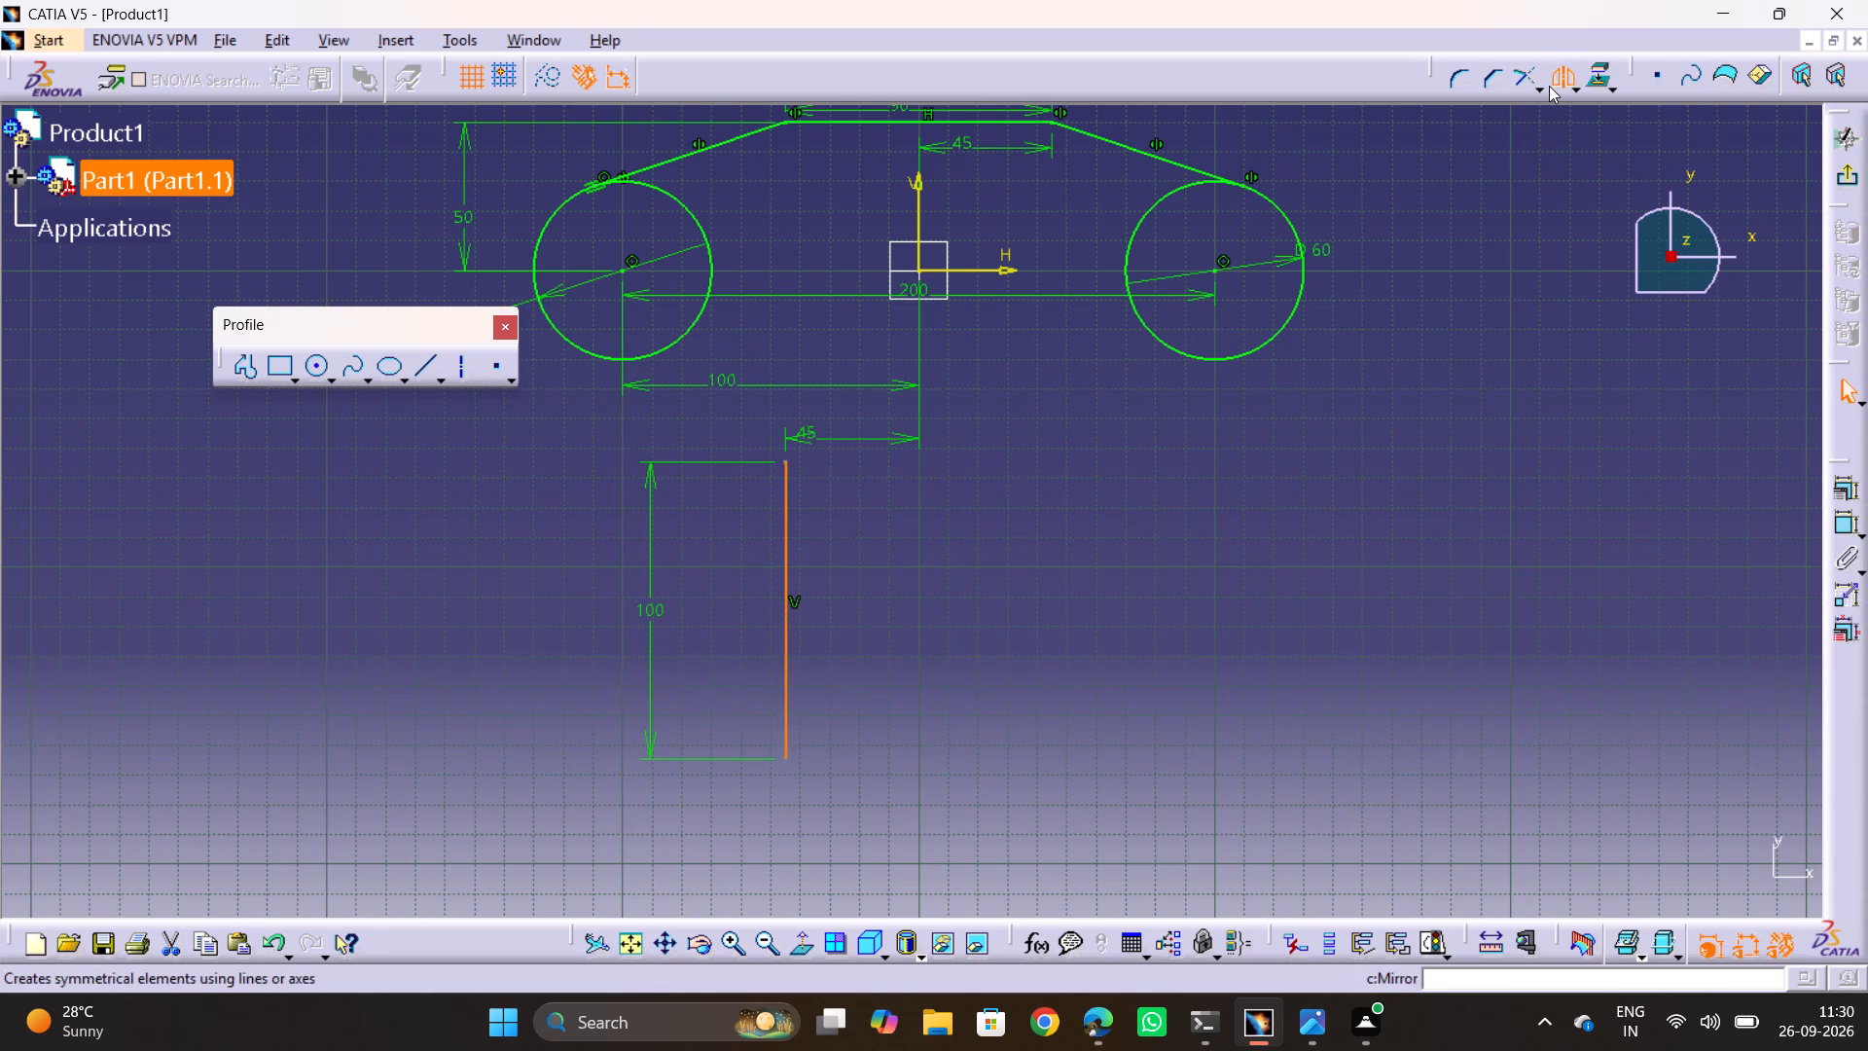
pyautogui.click(1549, 86)
pyautogui.click(915, 209)
pyautogui.click(1455, 555)
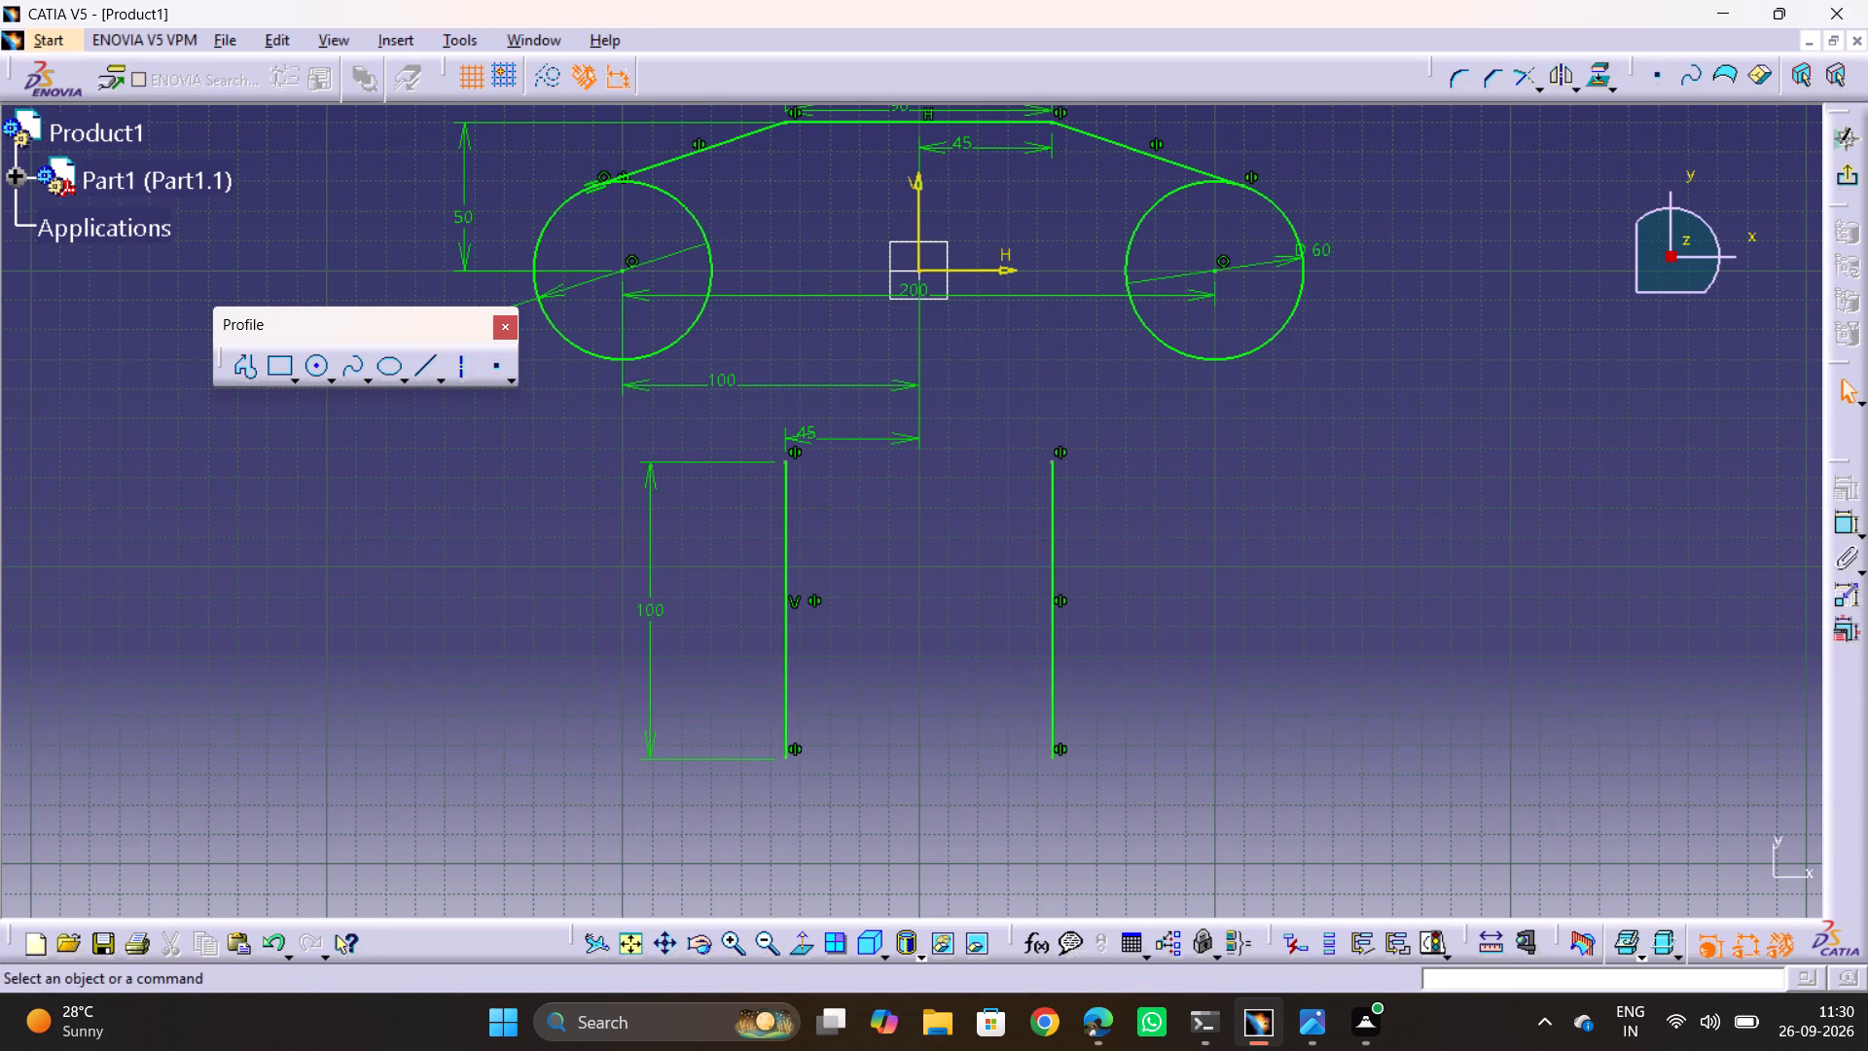
# Switch to the reference drawing 1.jpg to examine the dimensions around the web's side lines.
pyautogui.hotkey('alt', 'Tab')
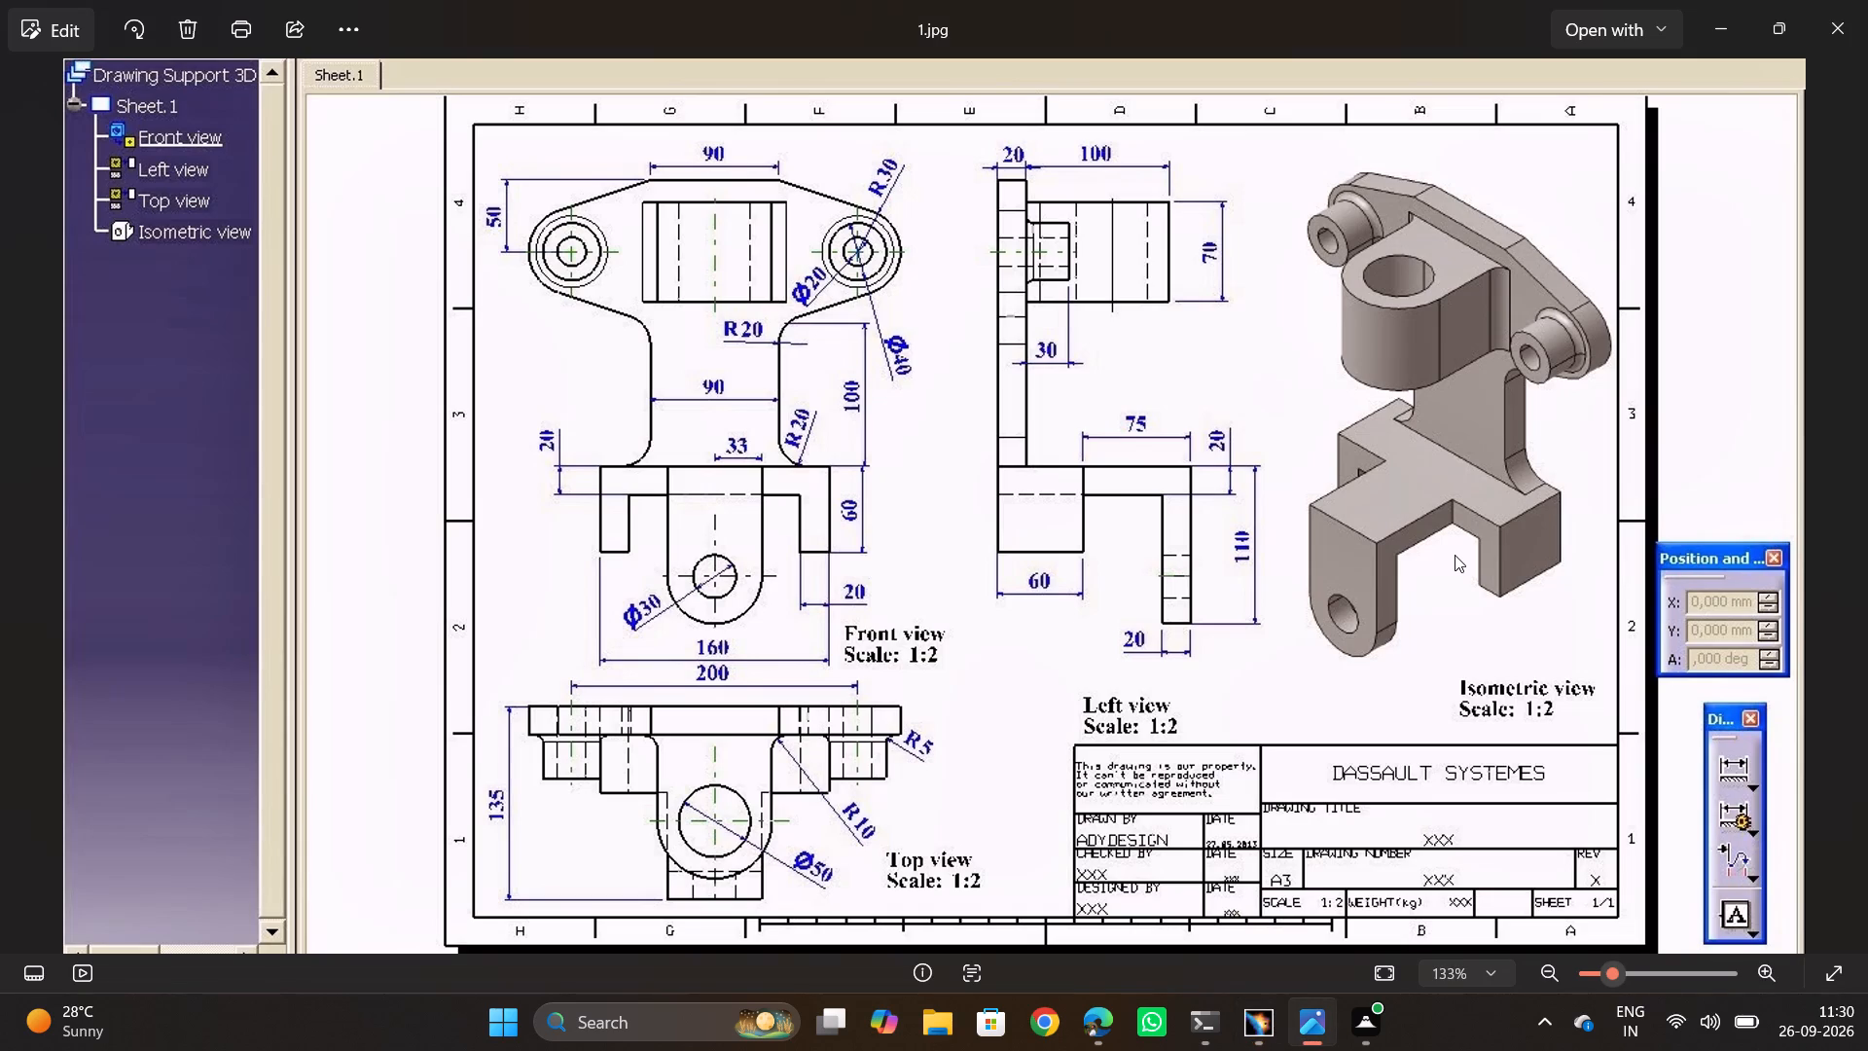
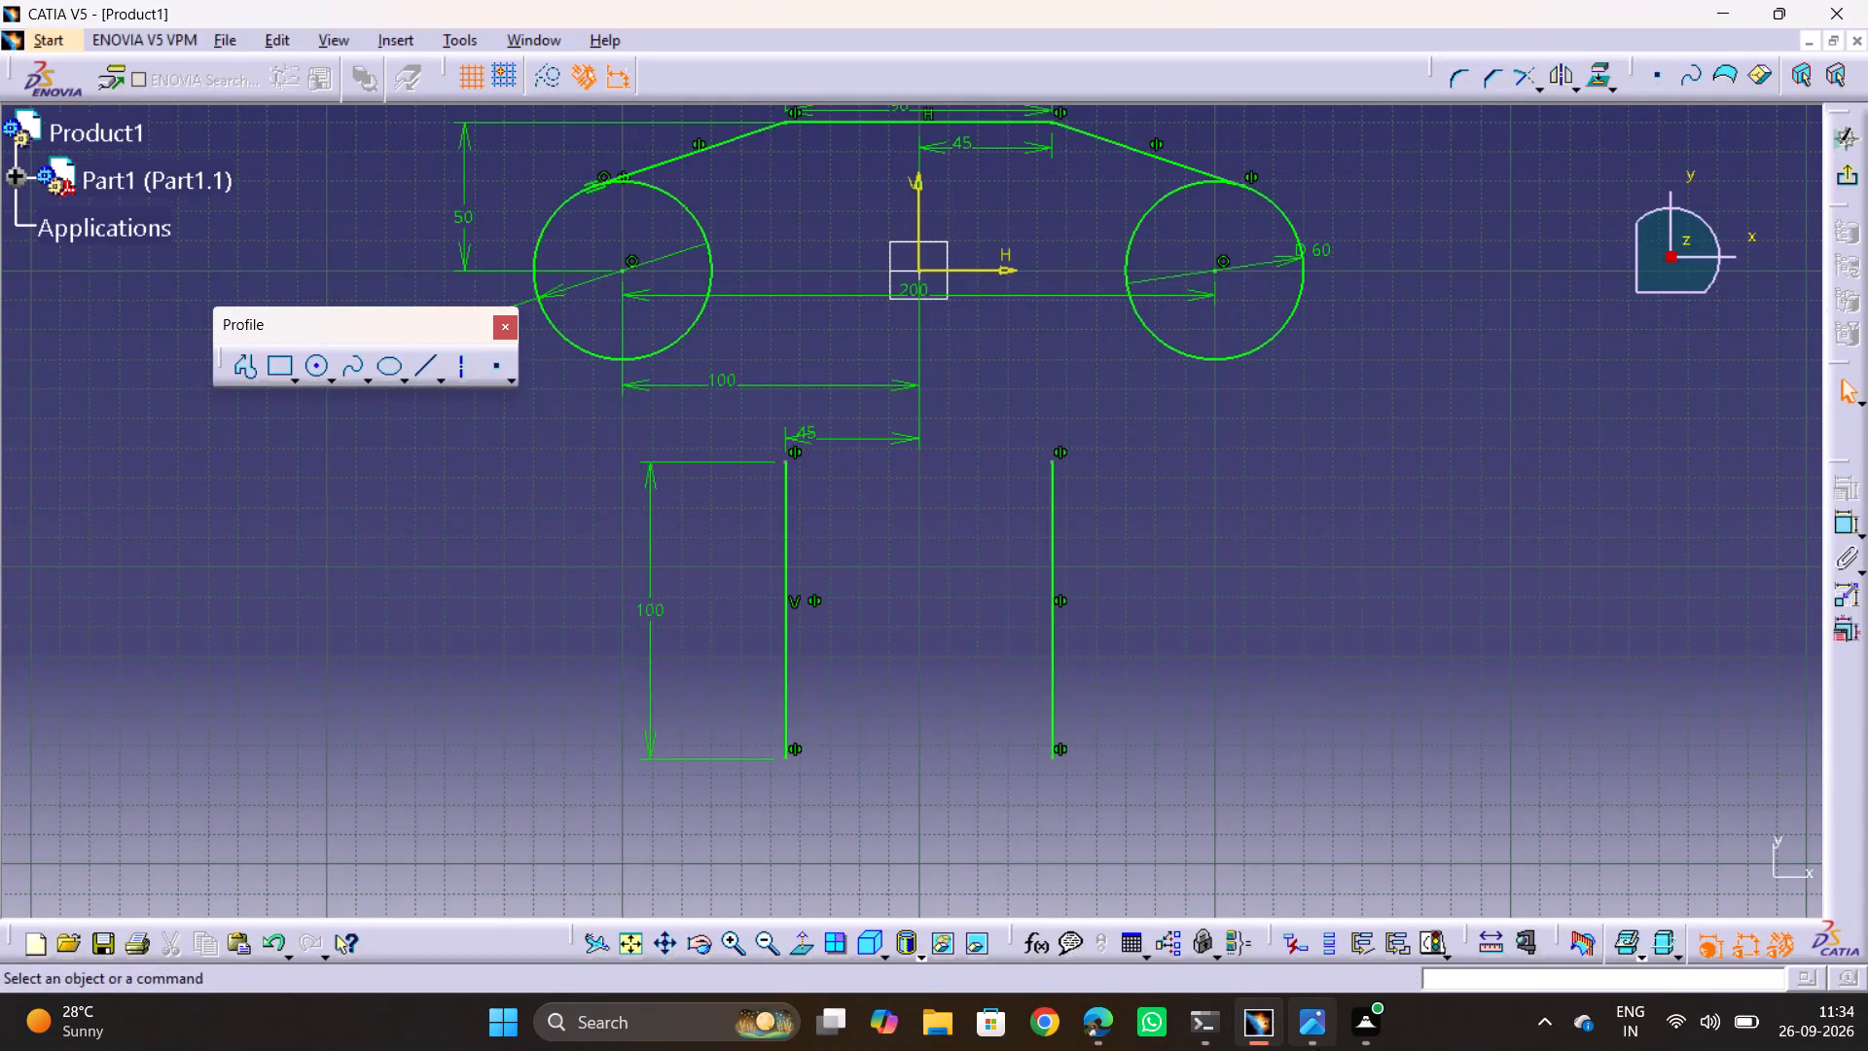
# Switch to the reference drawing 1.jpg to examine the front view dimensions around the web and its lower end.
pyautogui.click(1317, 1049)
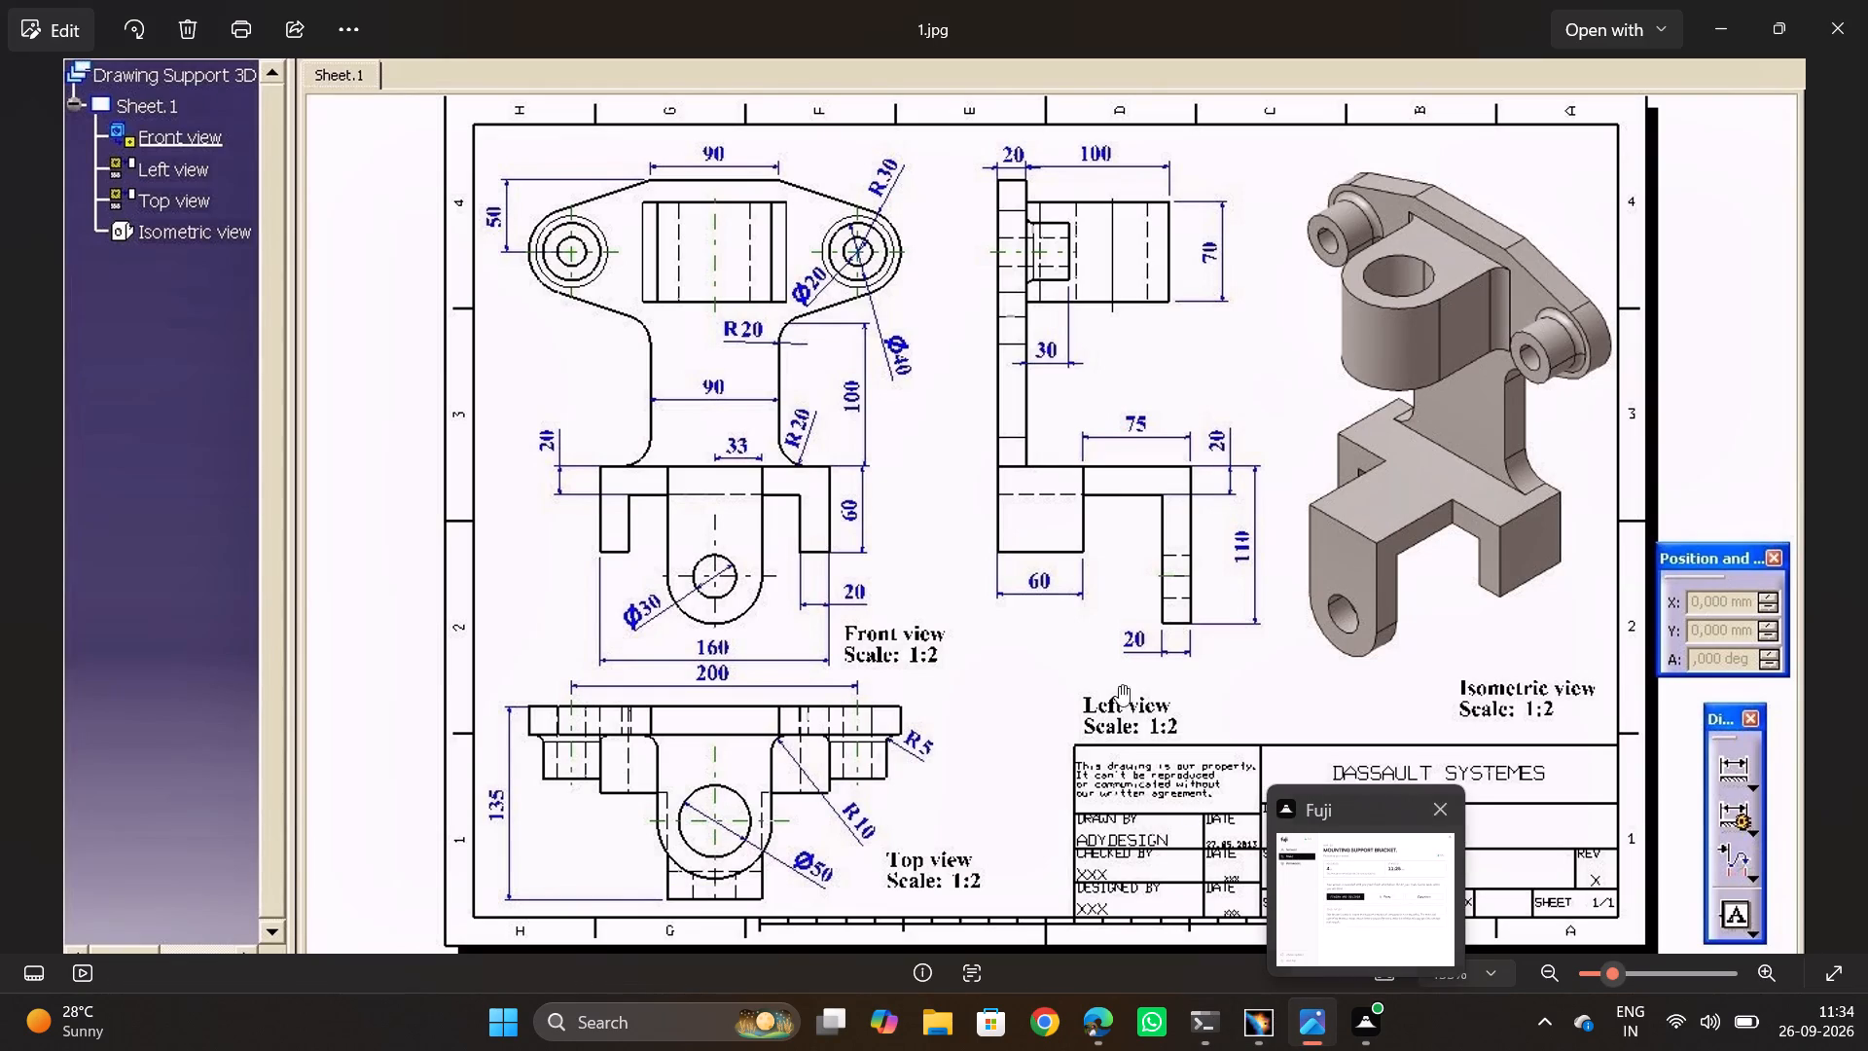
pyautogui.click(1076, 653)
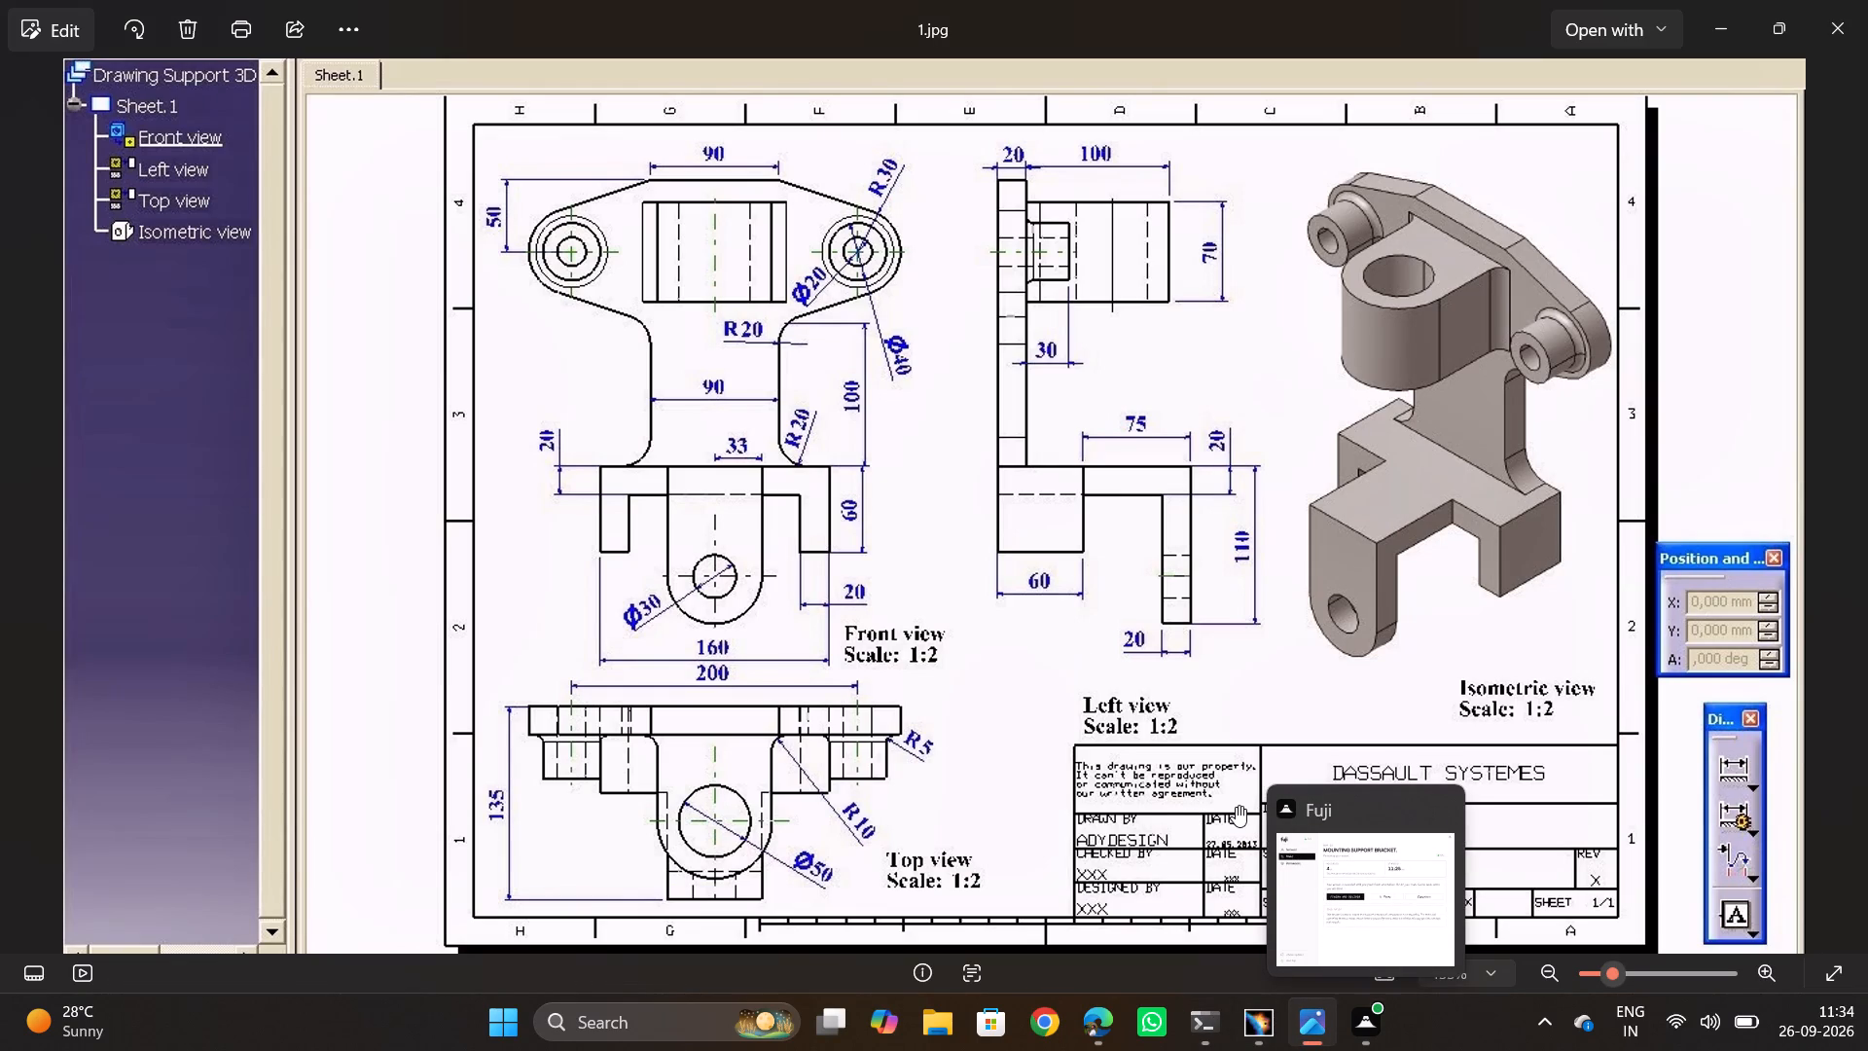
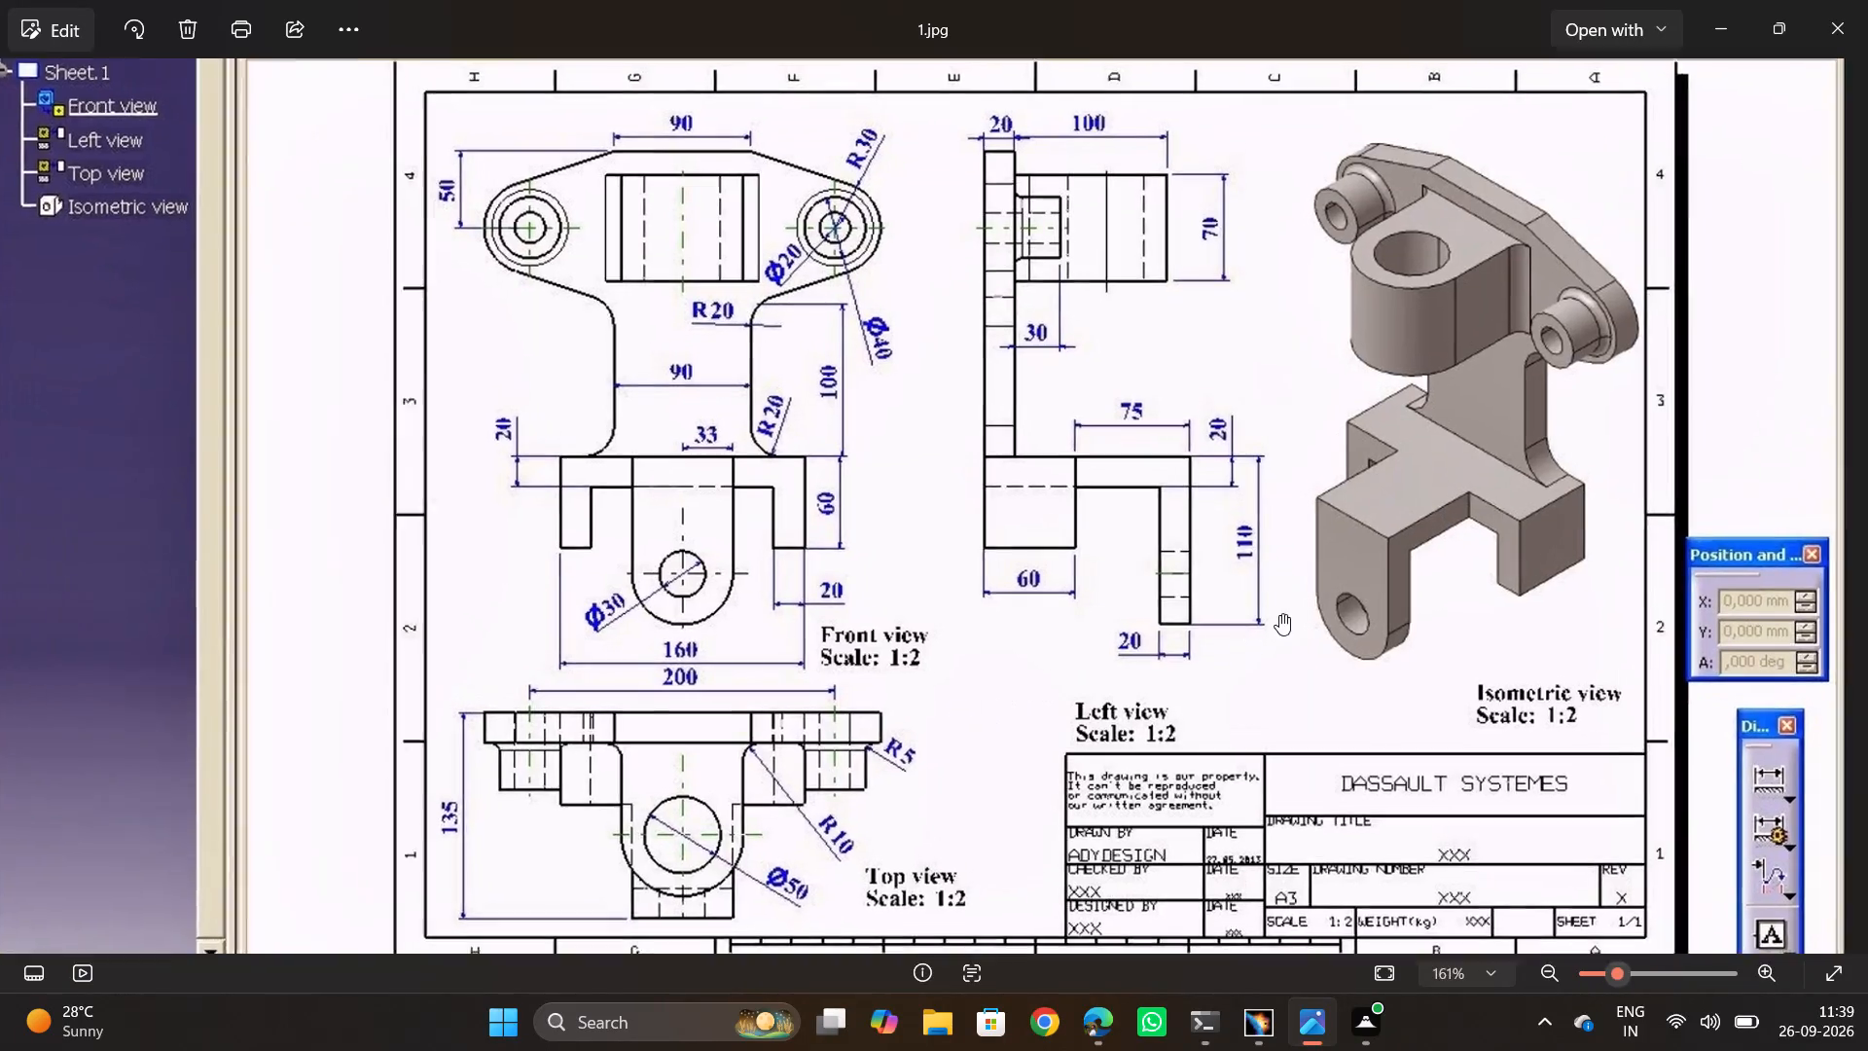
# Examine the front and left view dimensions in the reference drawing, and return to the CATIA sketch.
pyautogui.moveTo(1313, 600); pyautogui.dragTo(726, 797, button='middle')
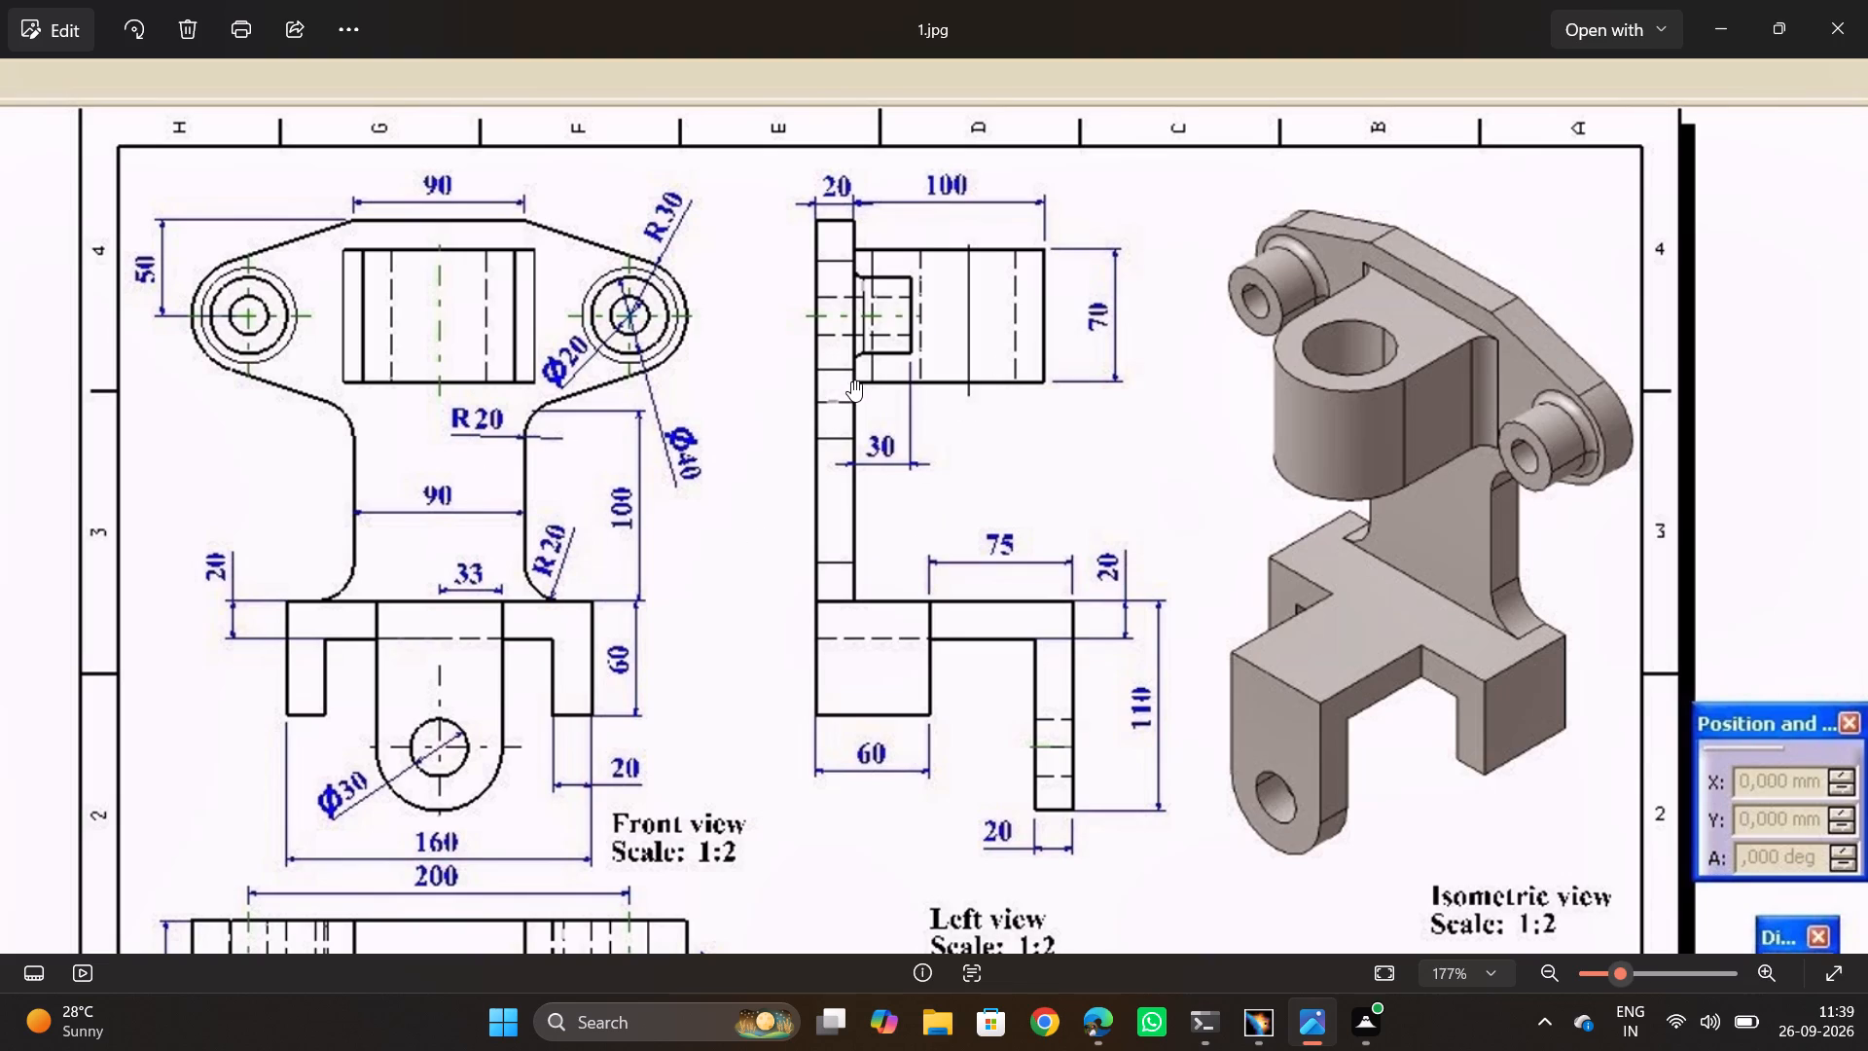
pyautogui.scroll(-1, 1105, 916)
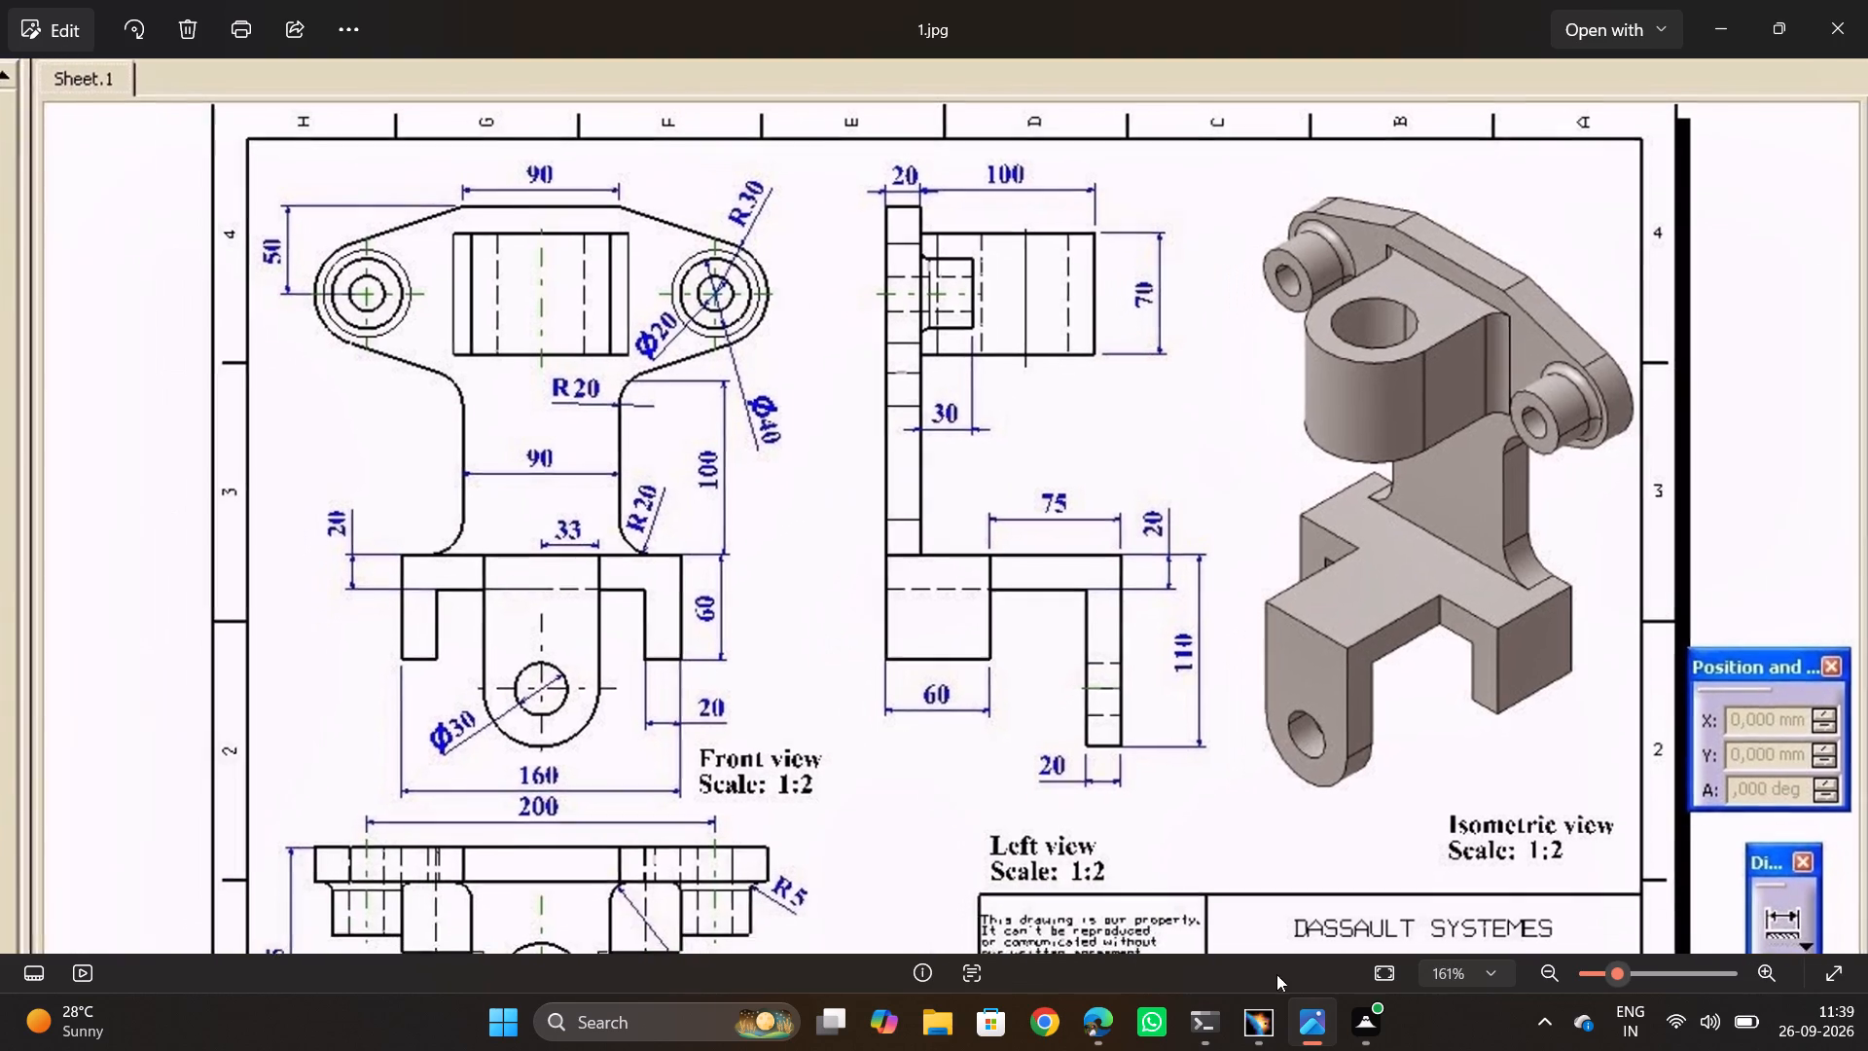
pyautogui.click(1253, 1027)
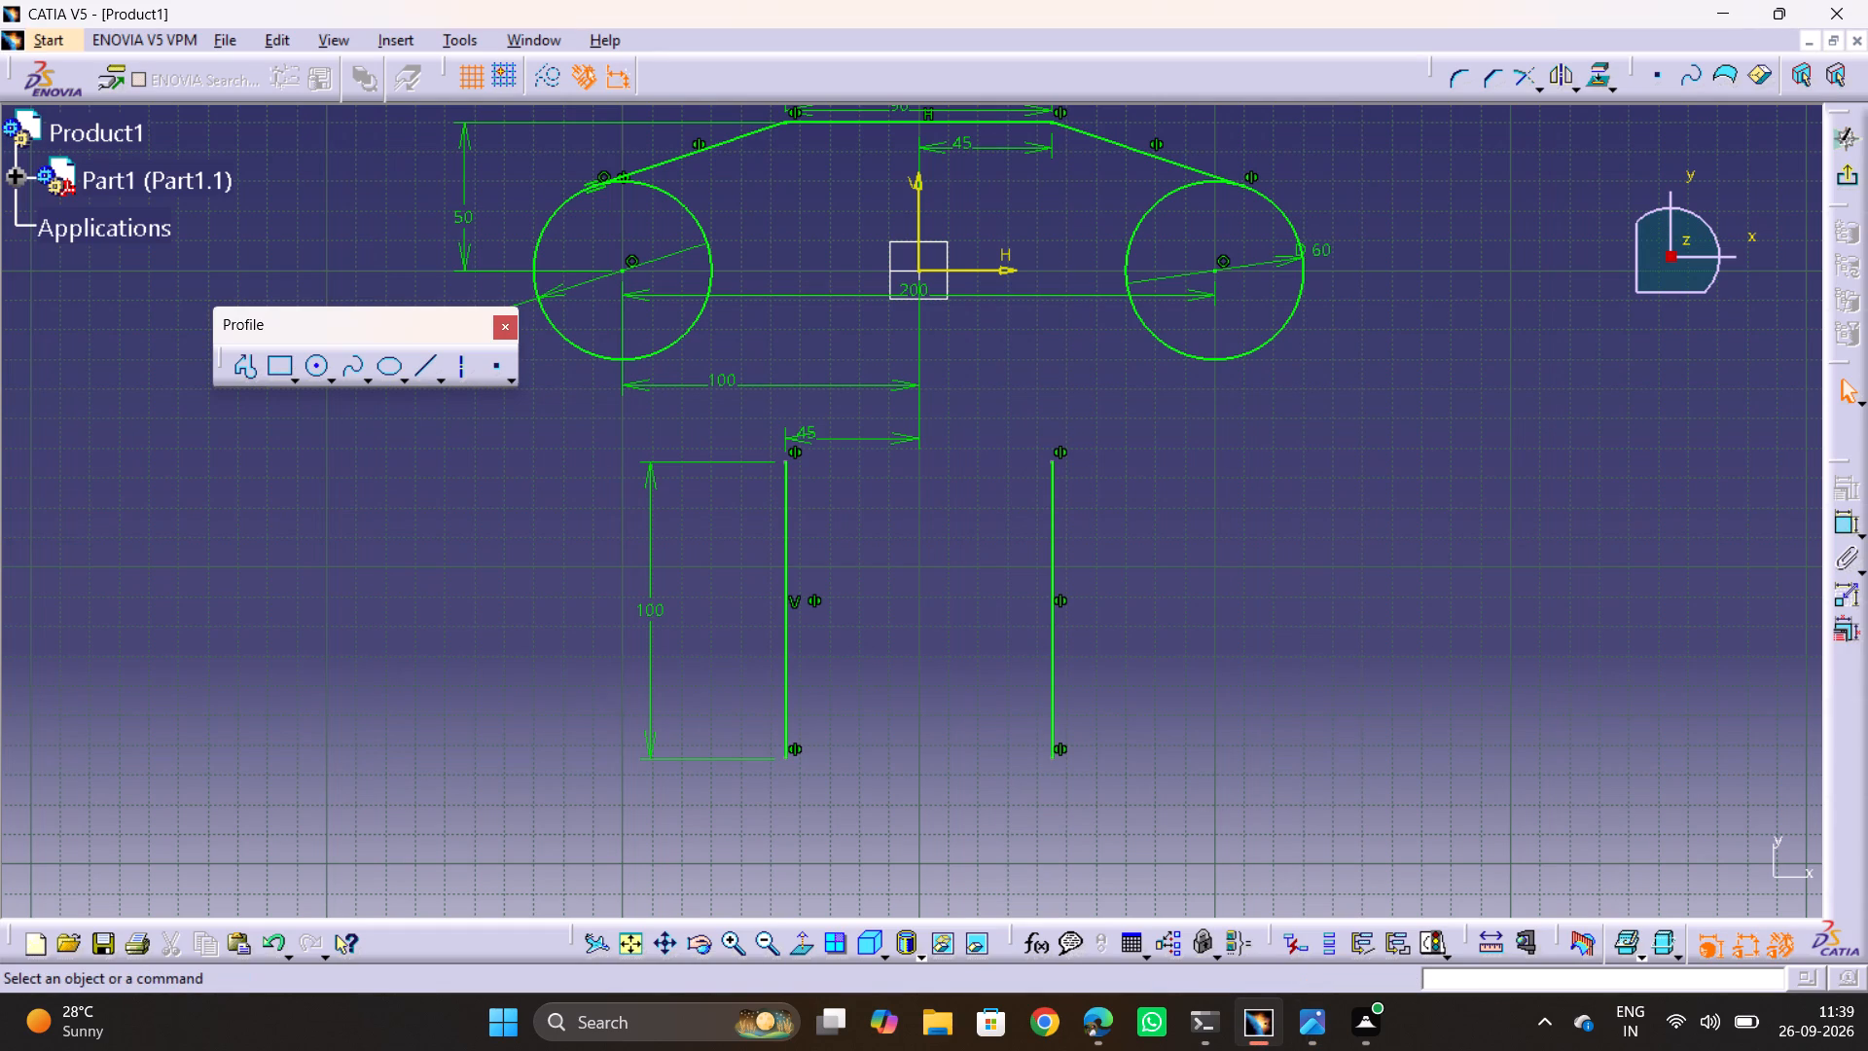
# Constrain the upper end of the right web side to 60 mm below the horizontal axis.
pyautogui.moveTo(1058, 698); pyautogui.dragTo(1096, 785)
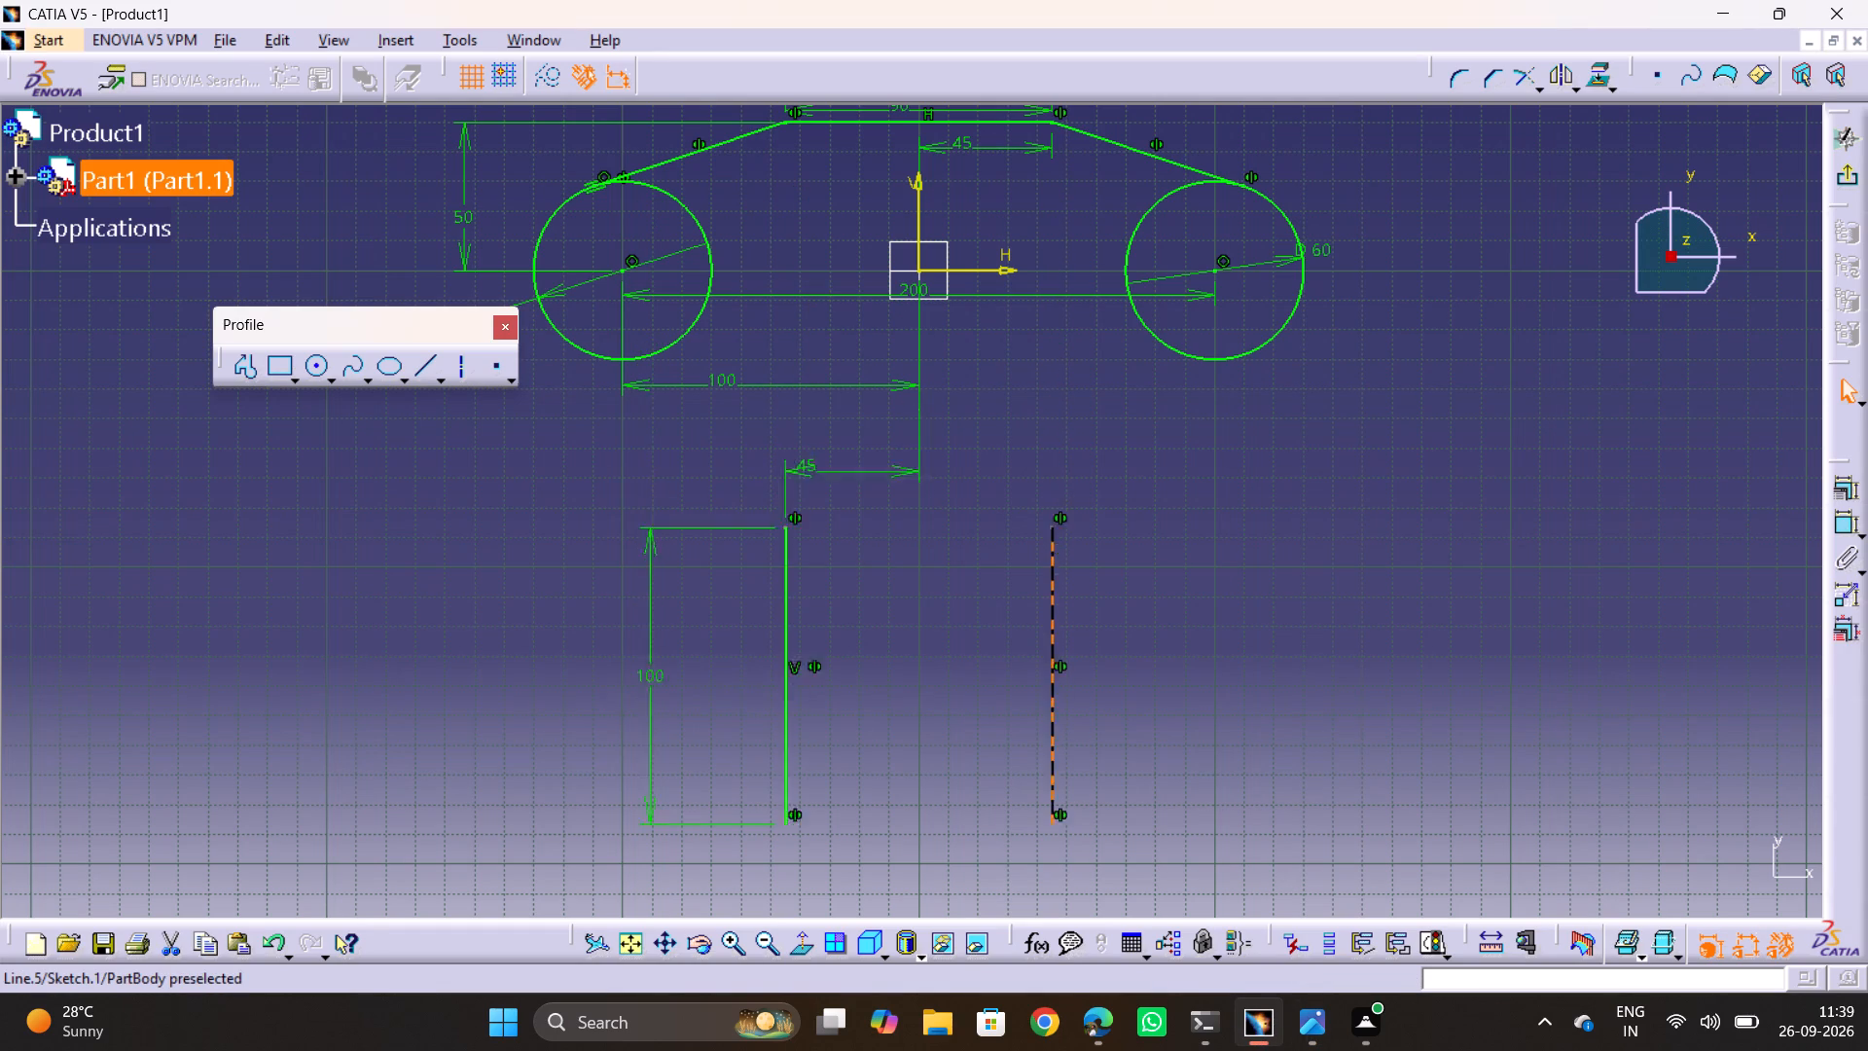
pyautogui.moveTo(1096, 785); pyautogui.dragTo(1131, 705)
pyautogui.click(1215, 615)
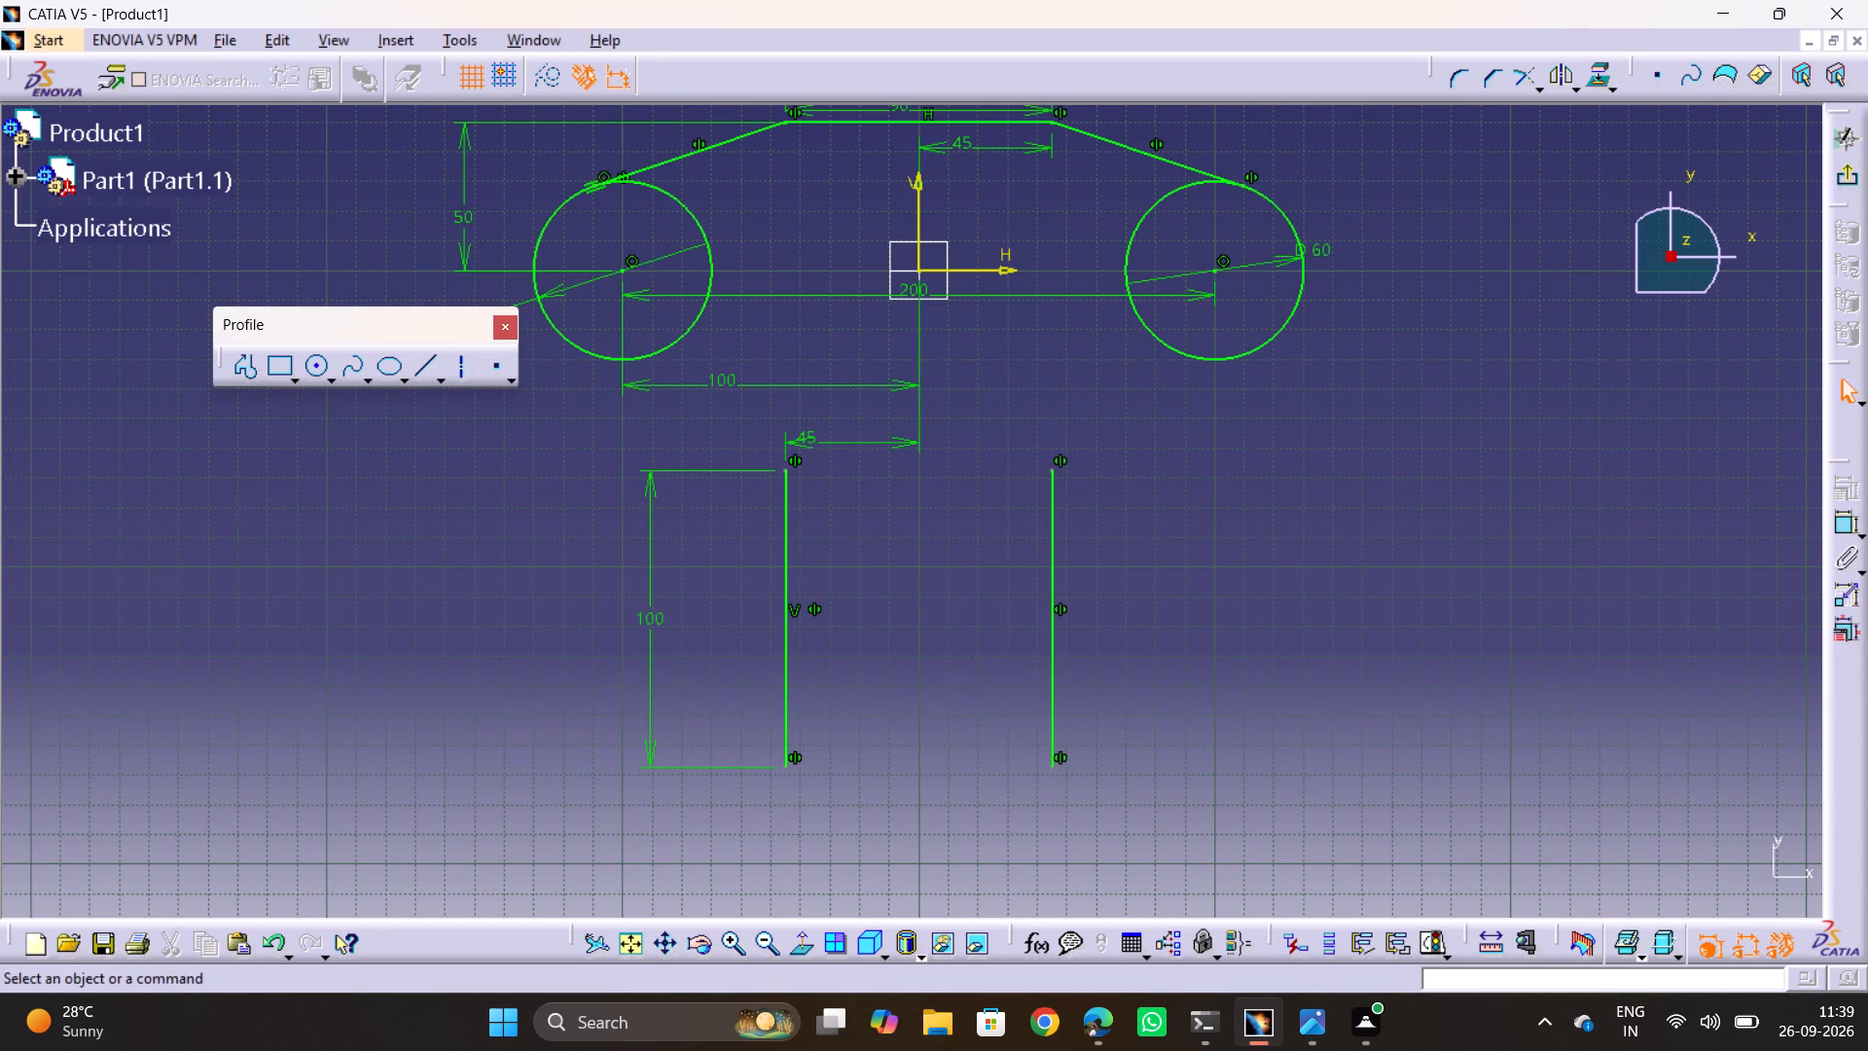
pyautogui.click(1847, 522)
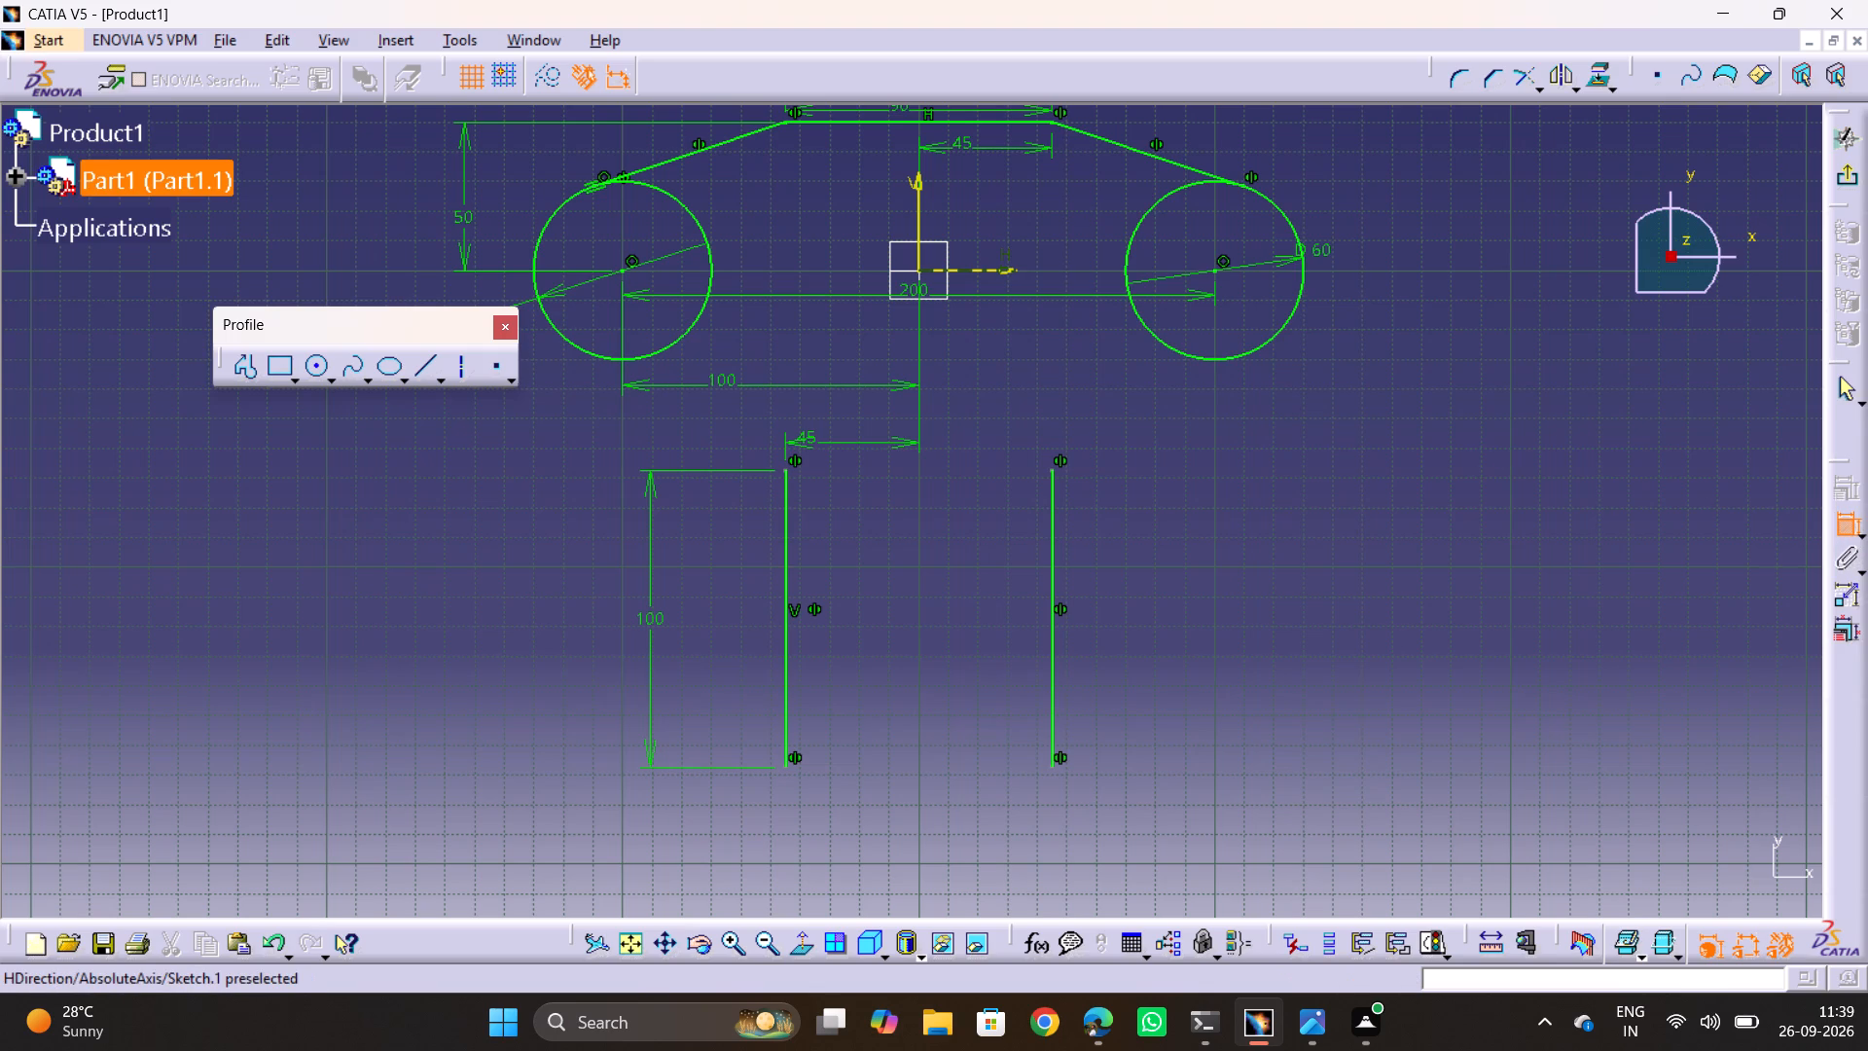
pyautogui.hotkey('alt', 'Tab')
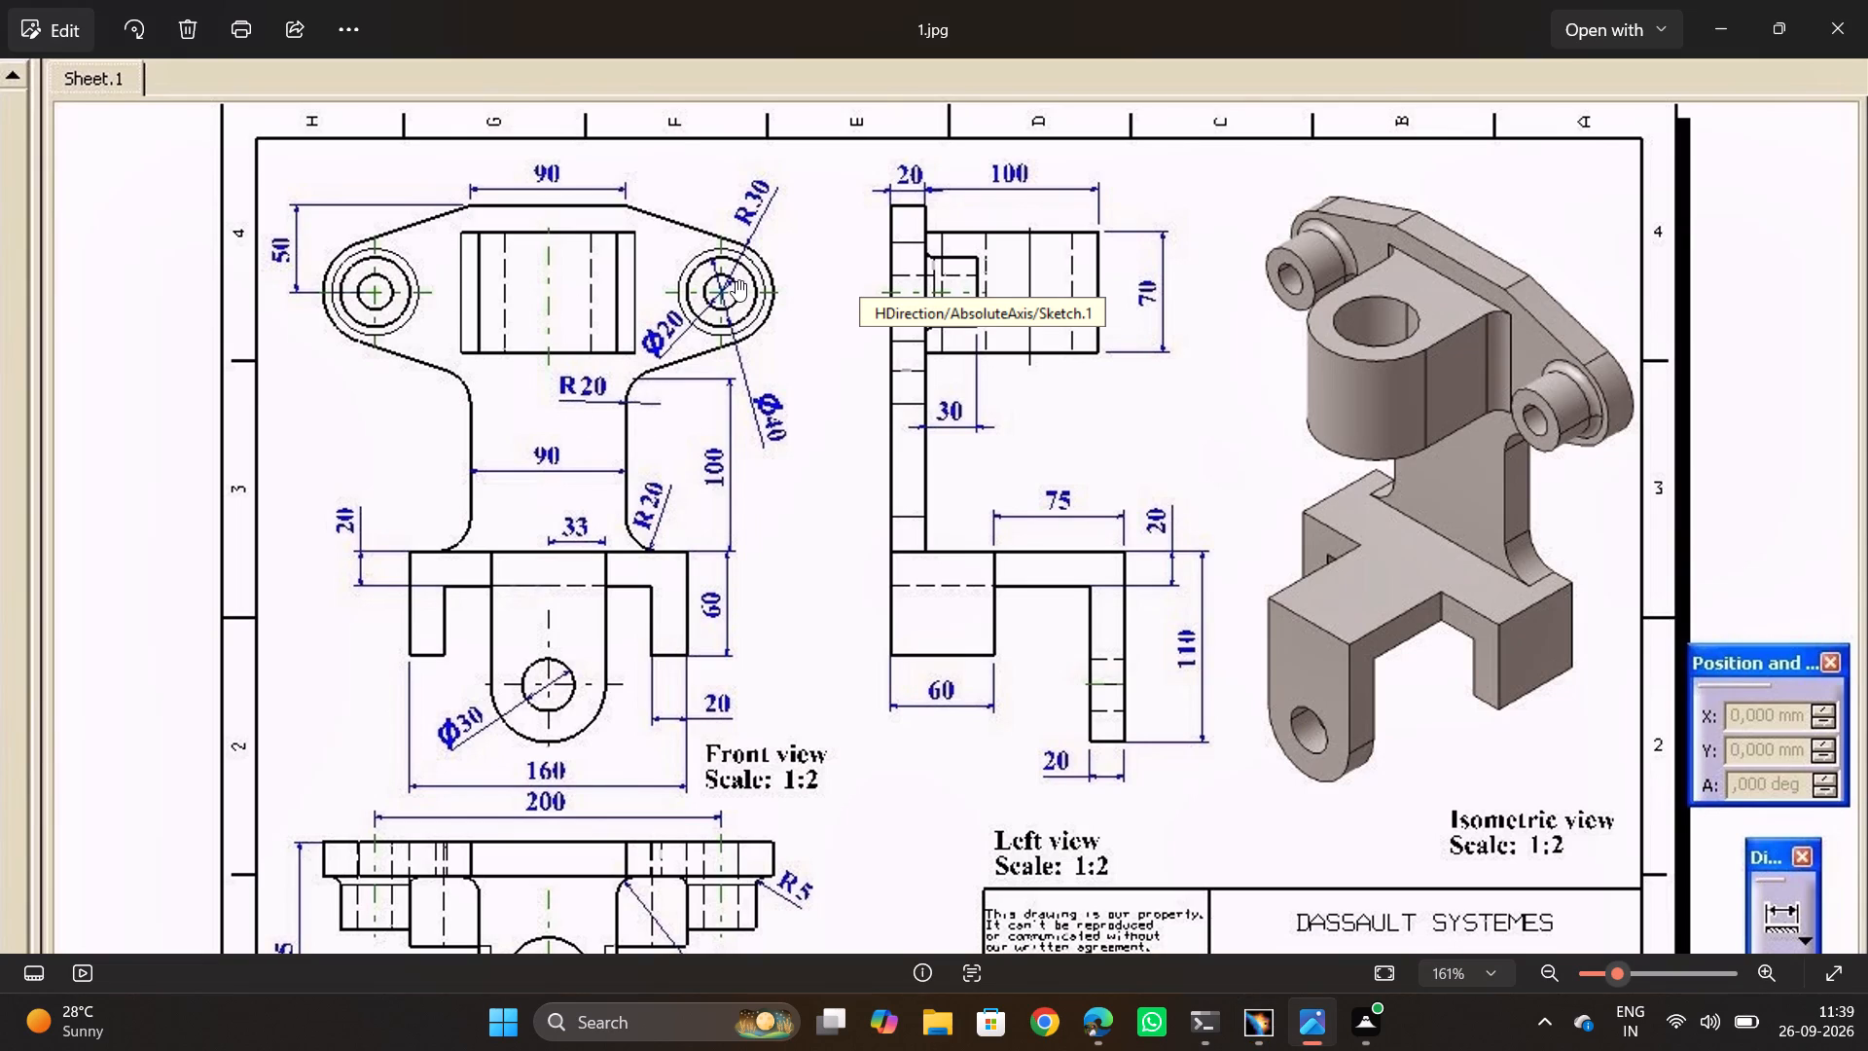
pyautogui.hotkey('alt', 'Tab')
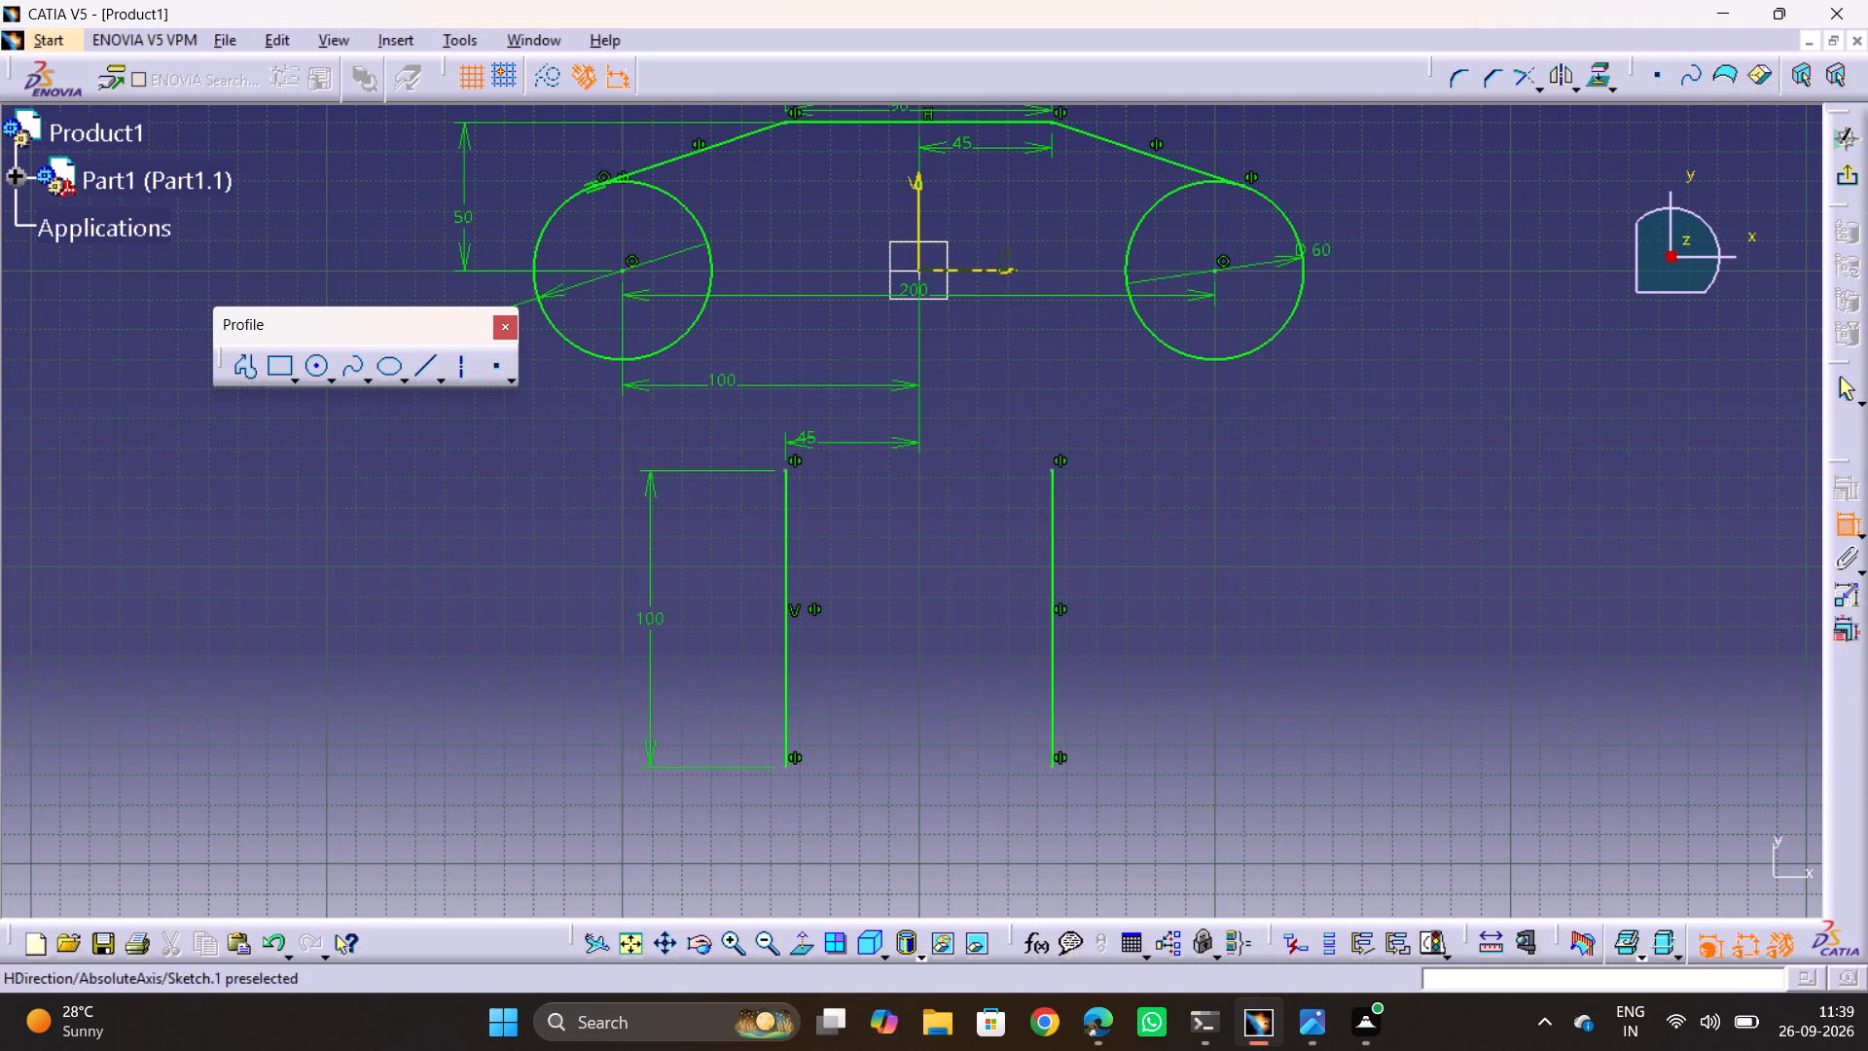
pyautogui.click(985, 273)
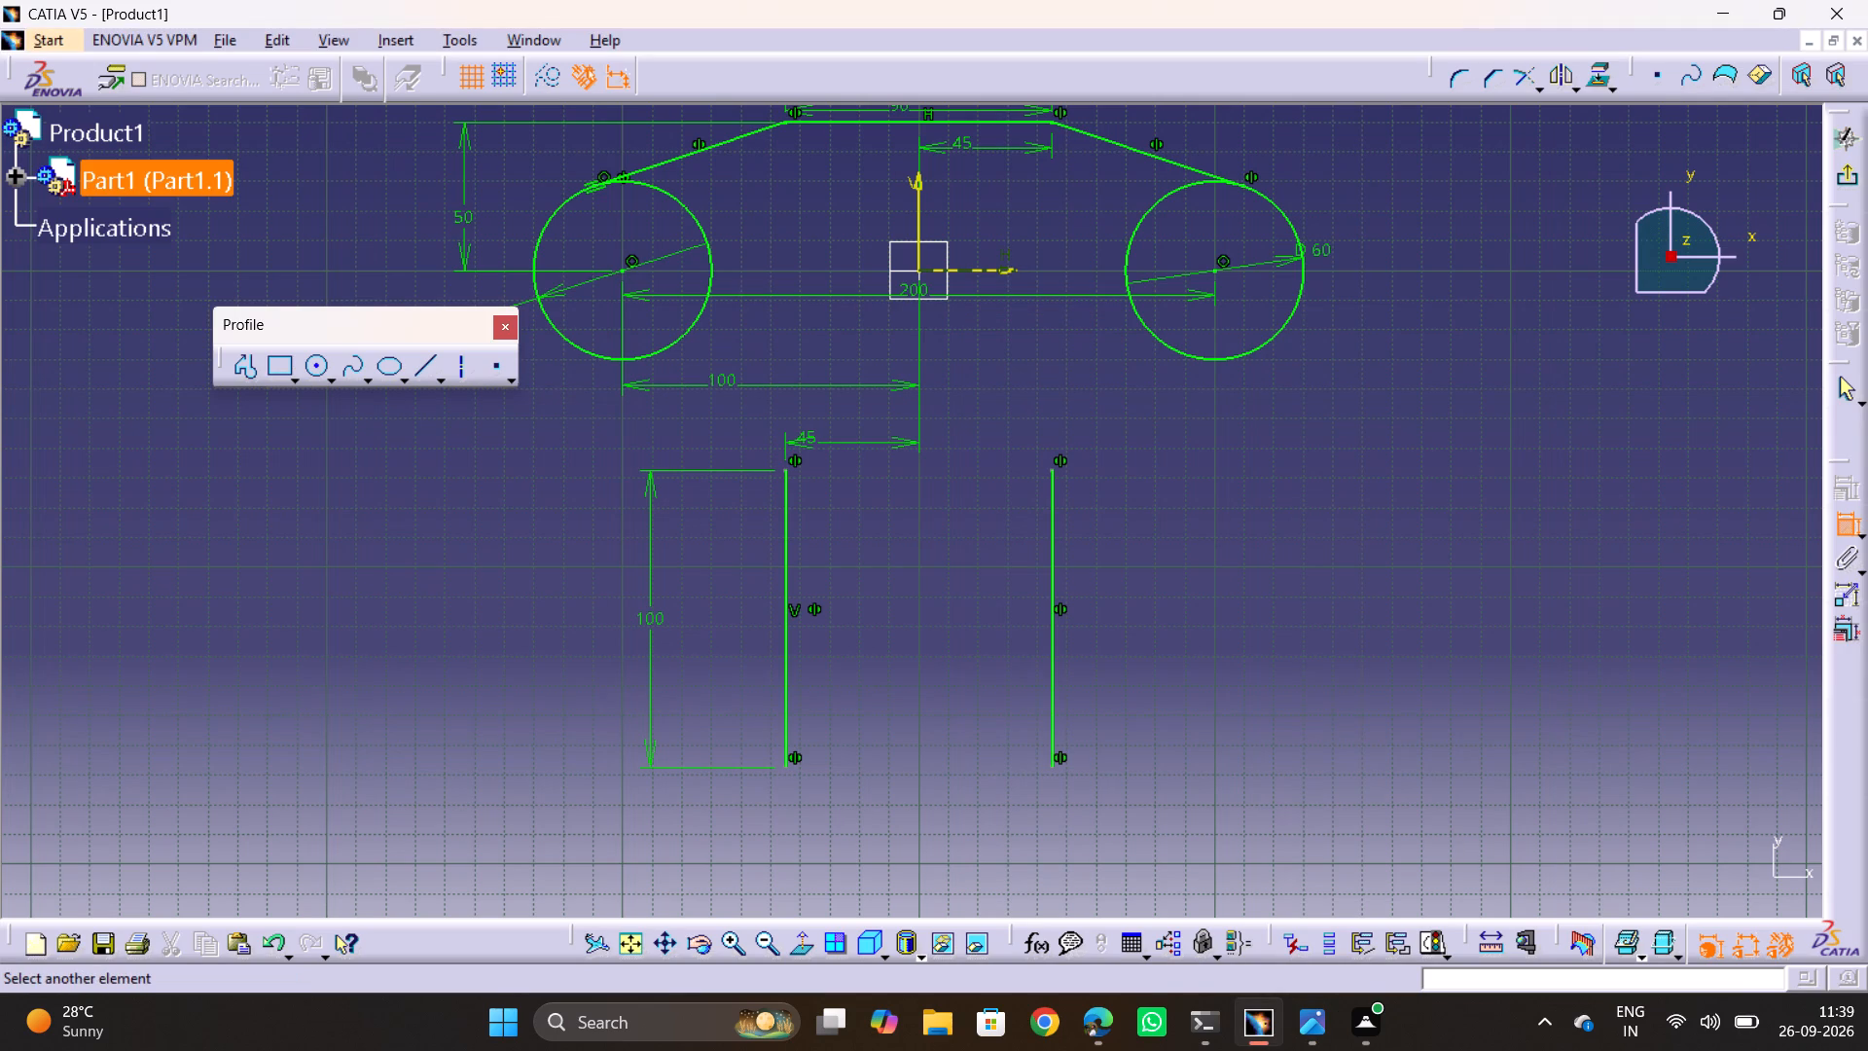
pyautogui.click(1051, 468)
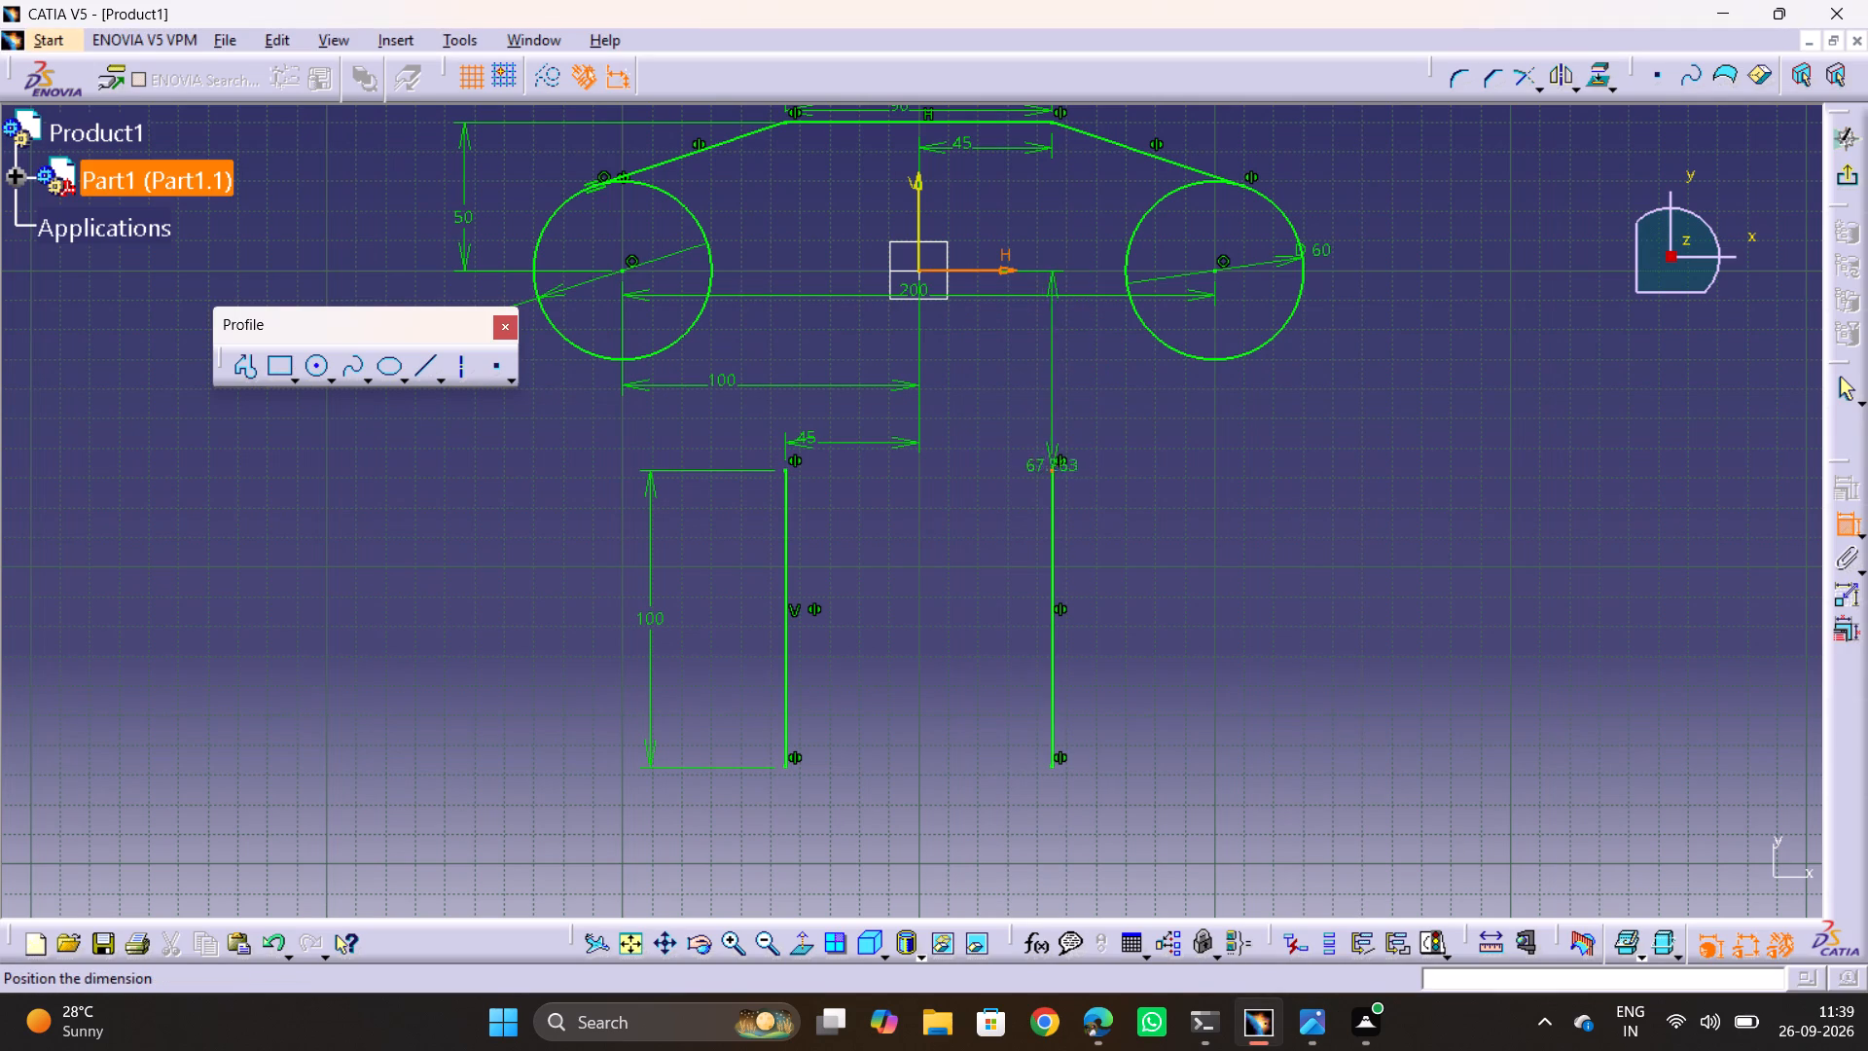
pyautogui.click(1528, 374)
pyautogui.doubleClick(1535, 371)
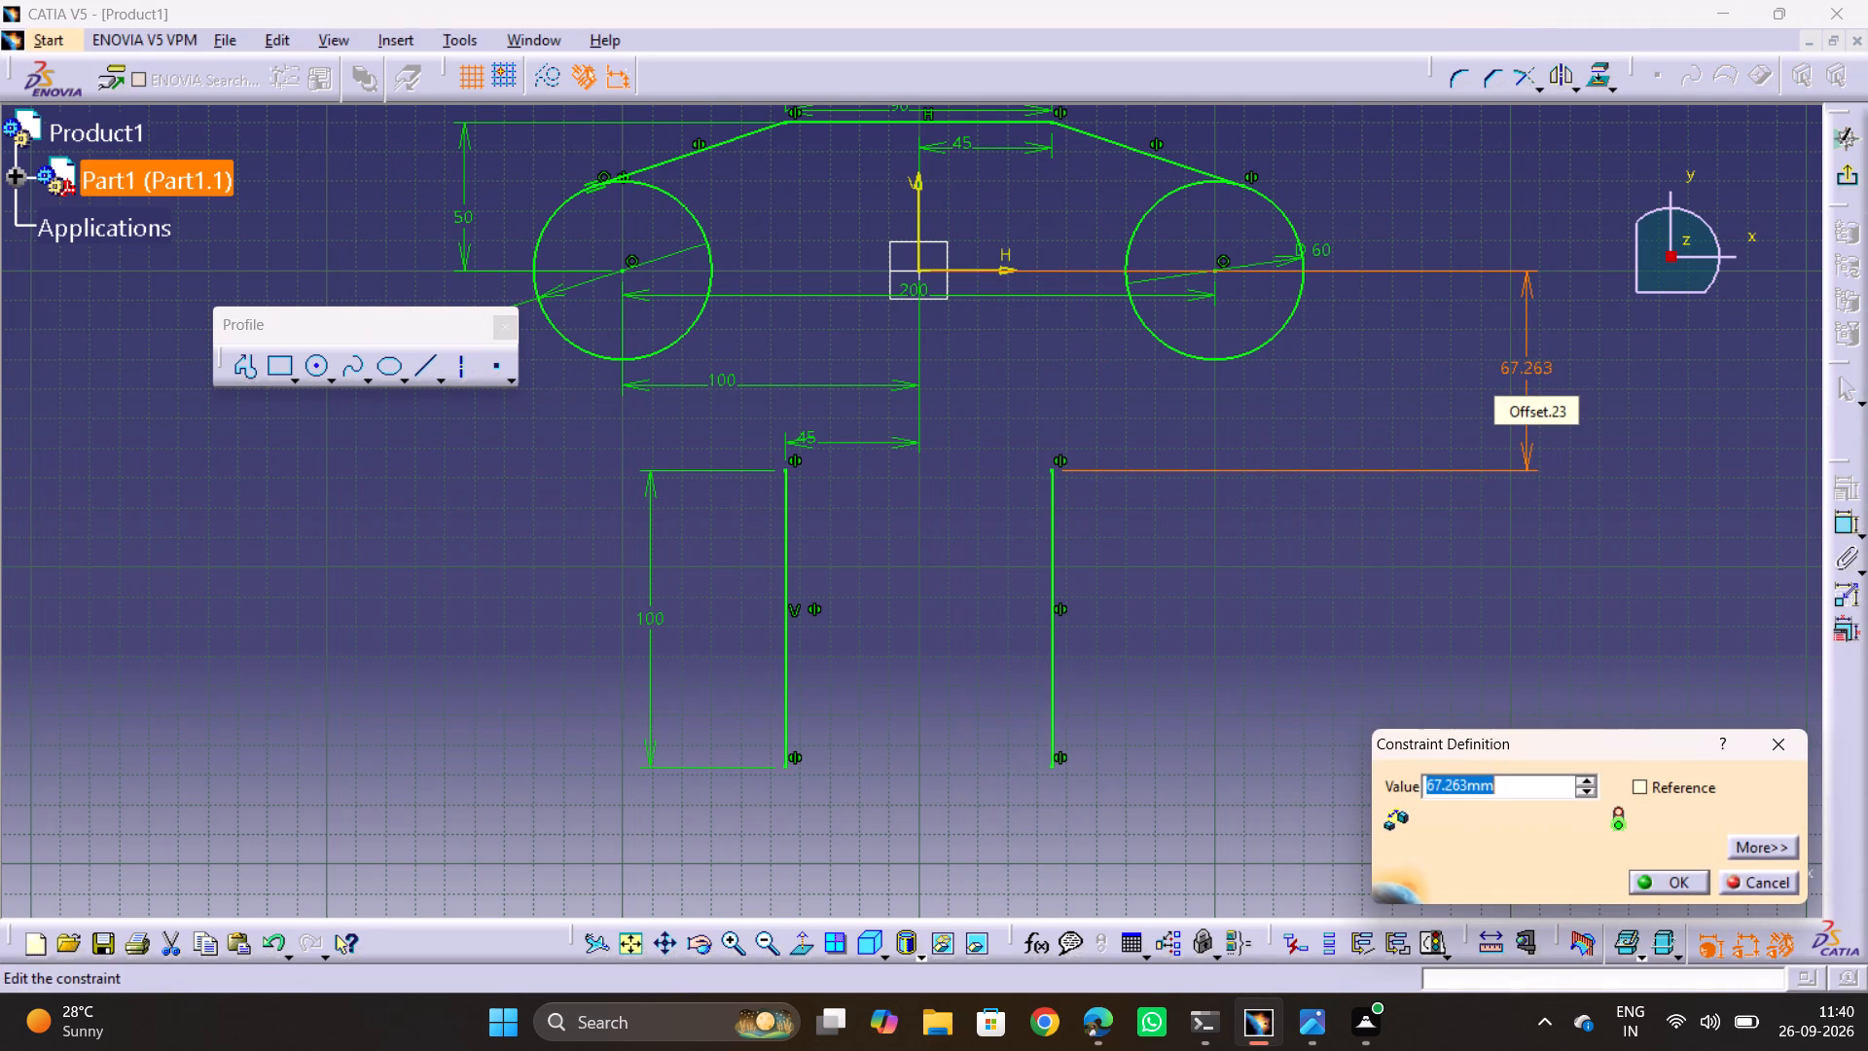
pyautogui.write('60')
pyautogui.press('Return')
pyautogui.click(1524, 602)
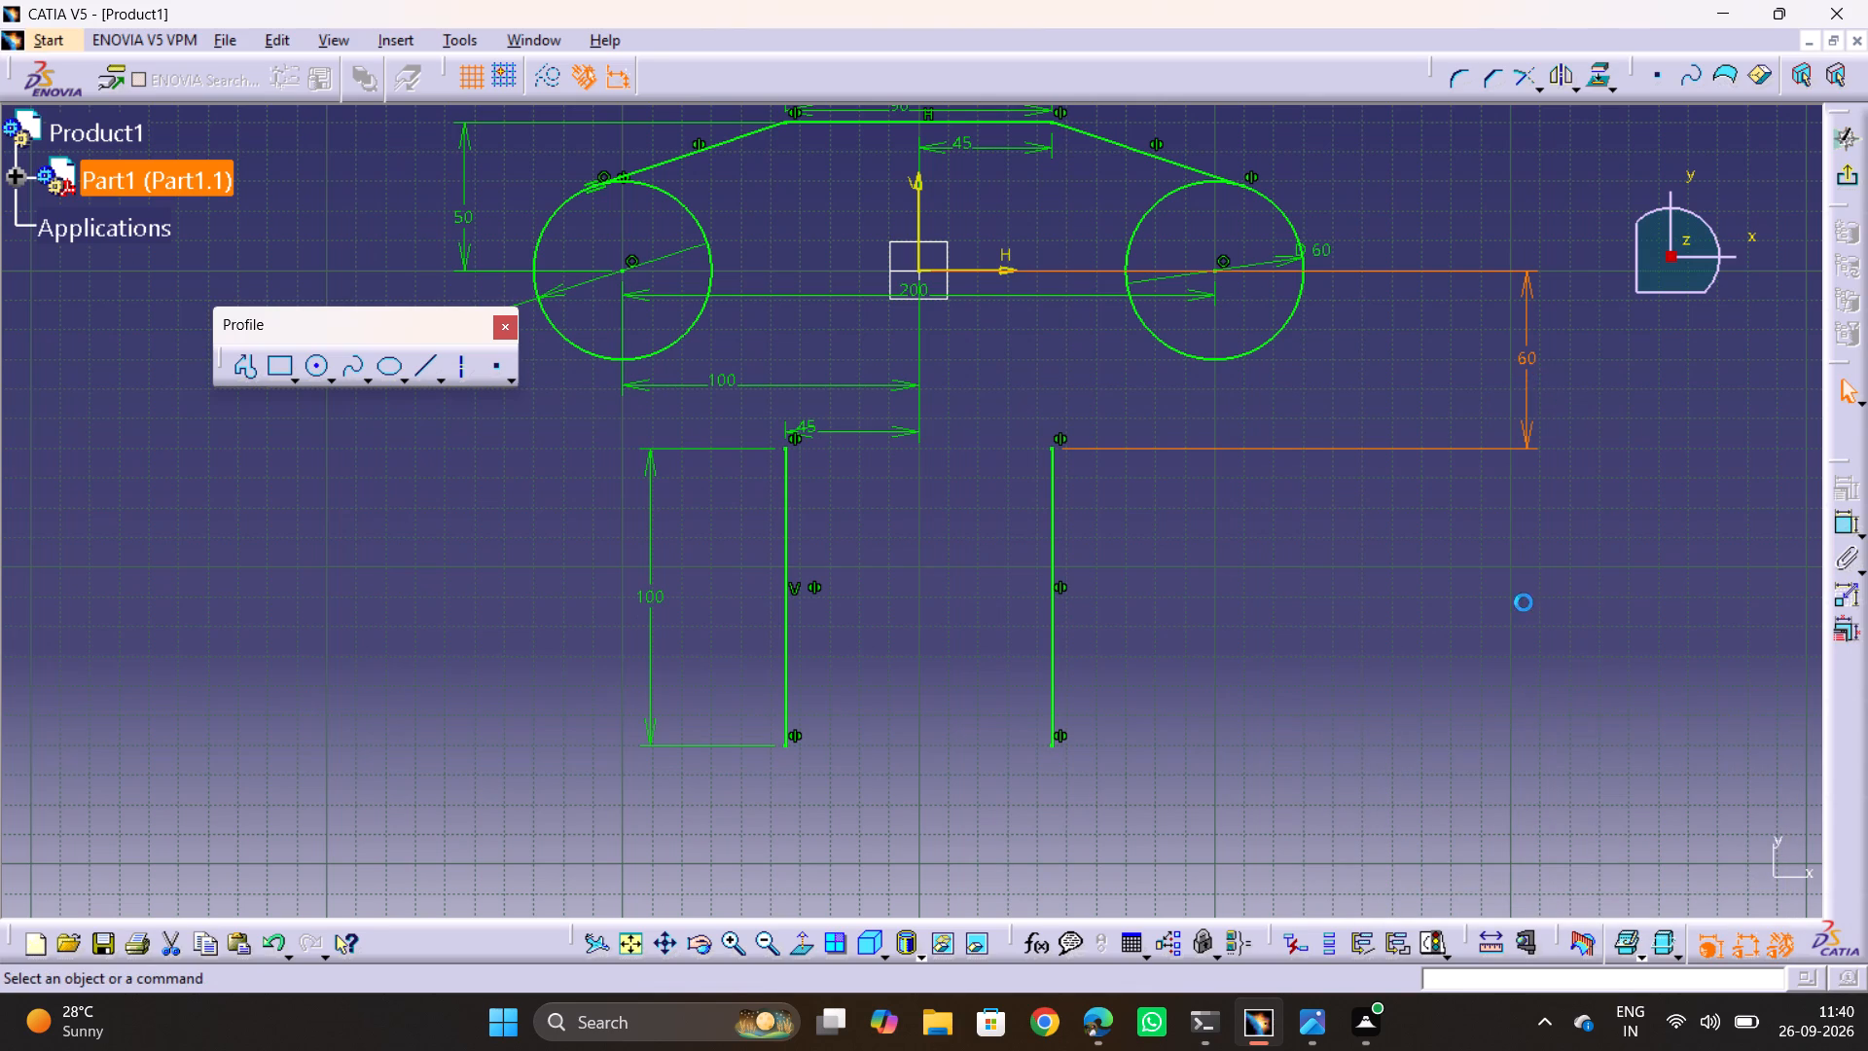
# Check the lower flank in the drawing and sketch a line about 87 mm long from the right web side's upper end to beneath the right circle.
pyautogui.hotkey('alt', 'Tab')
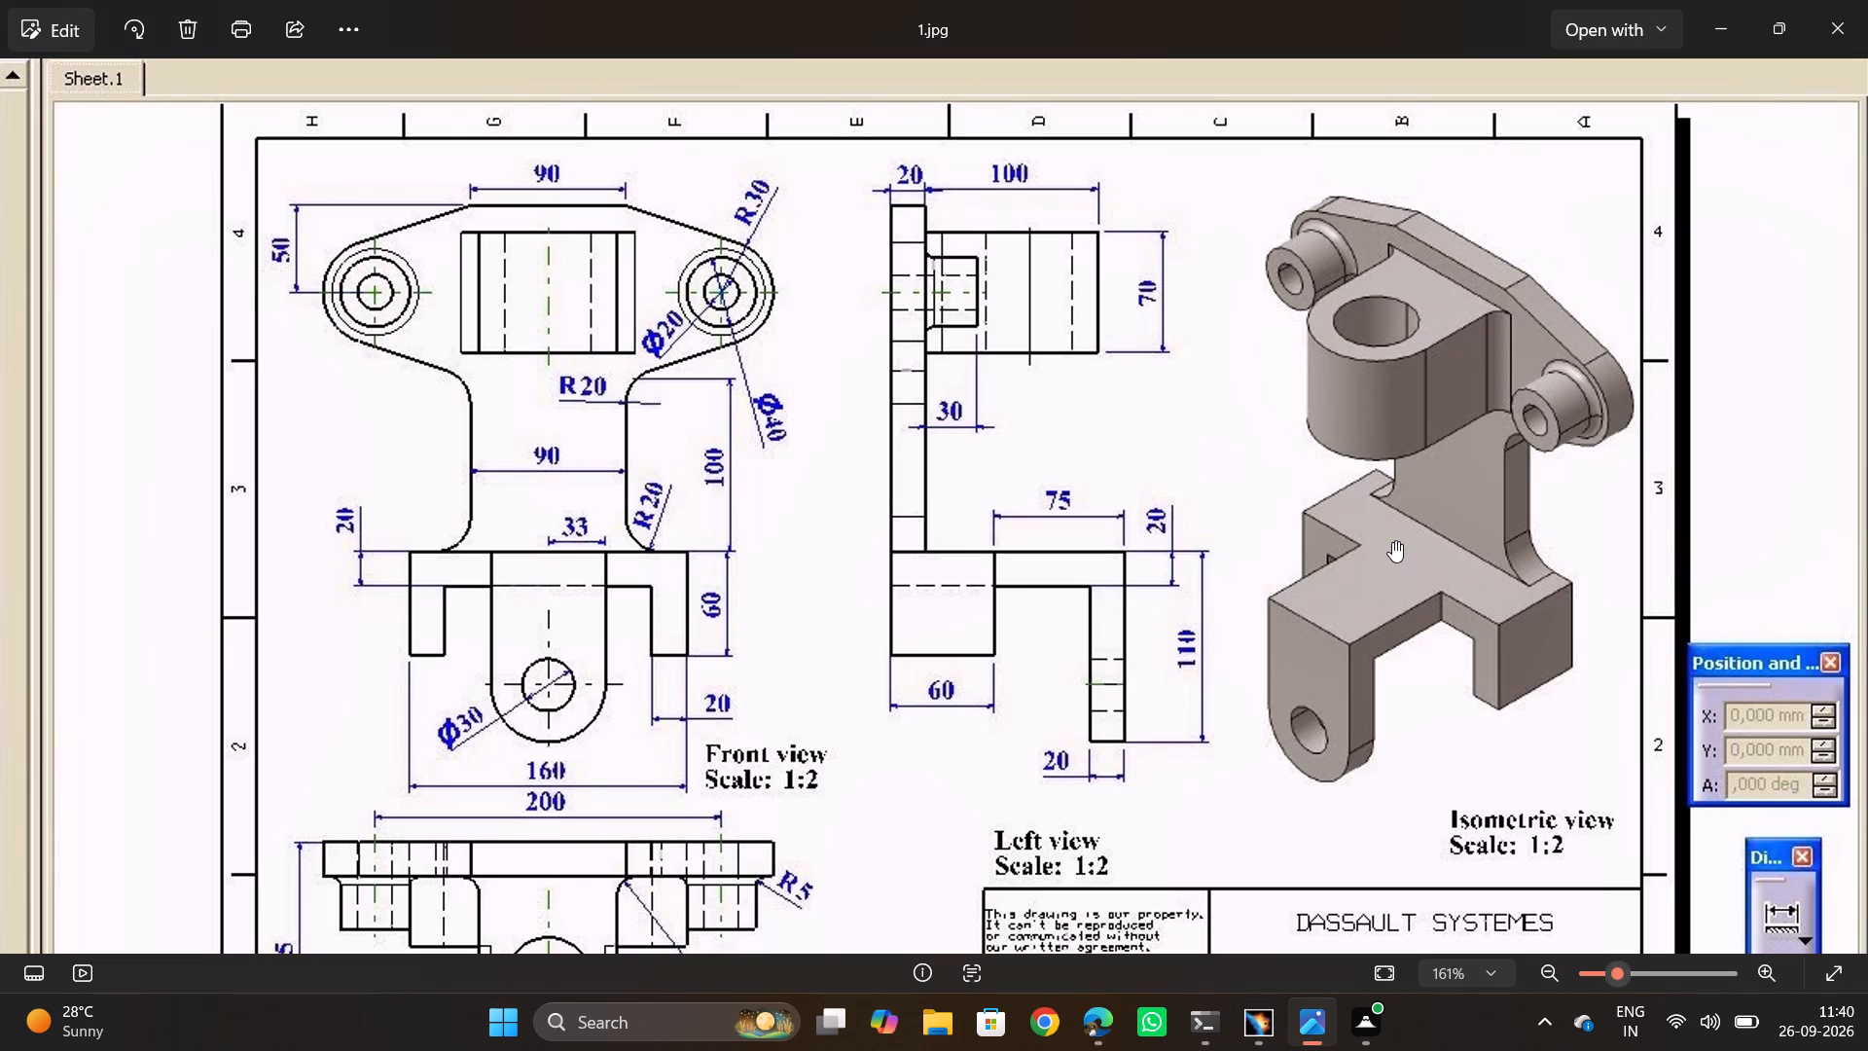
pyautogui.hotkey('alt', 'Tab')
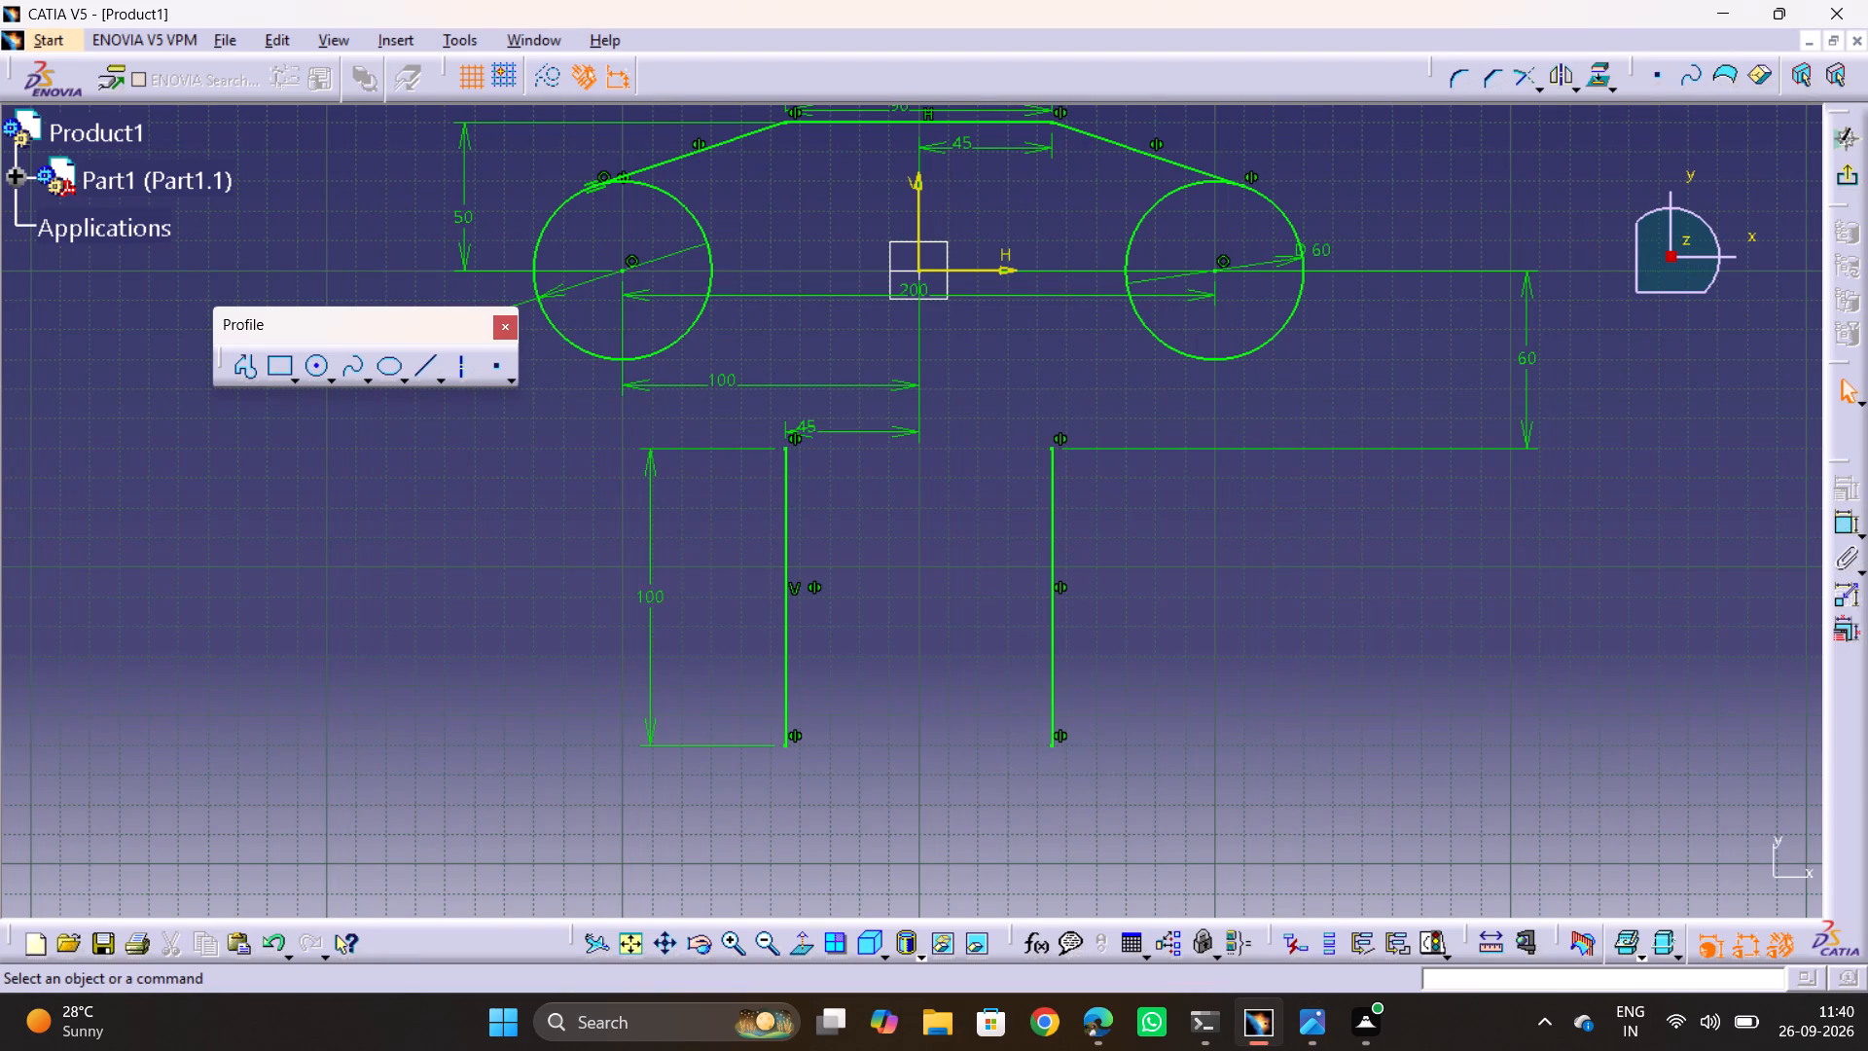
pyautogui.click(420, 366)
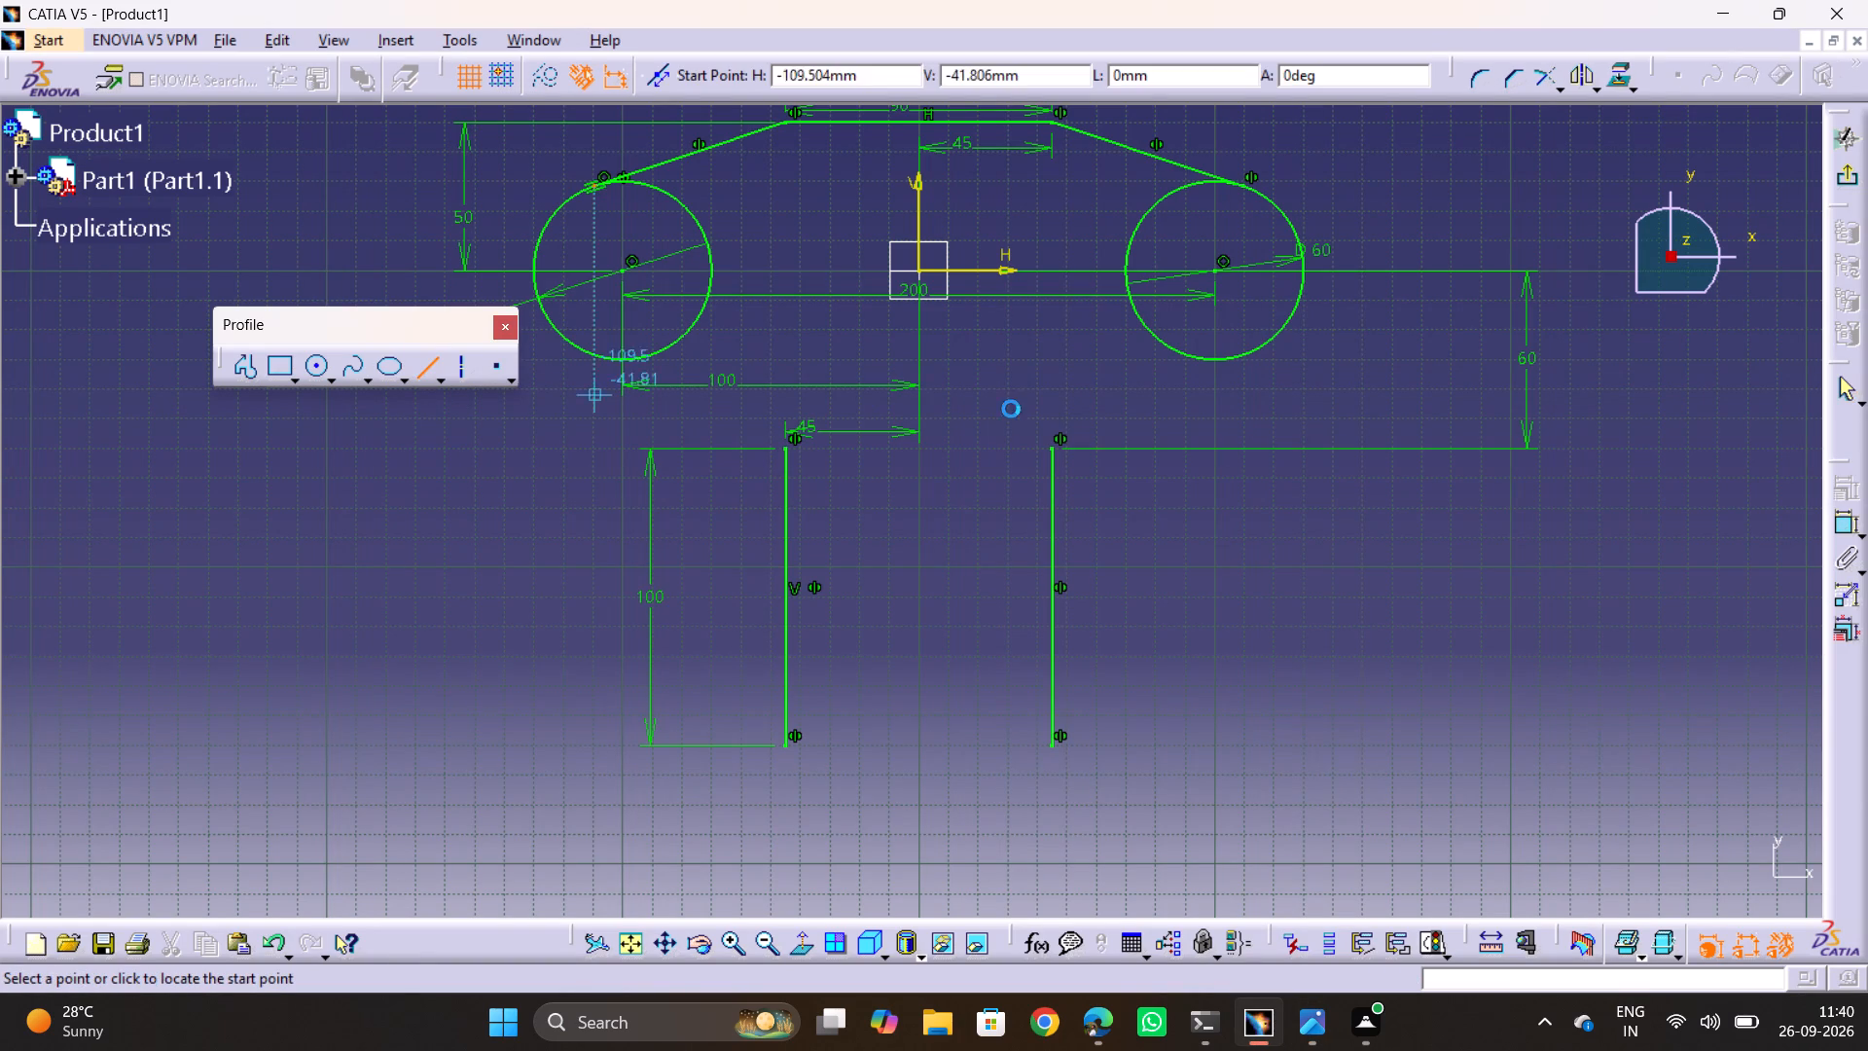
pyautogui.click(1049, 449)
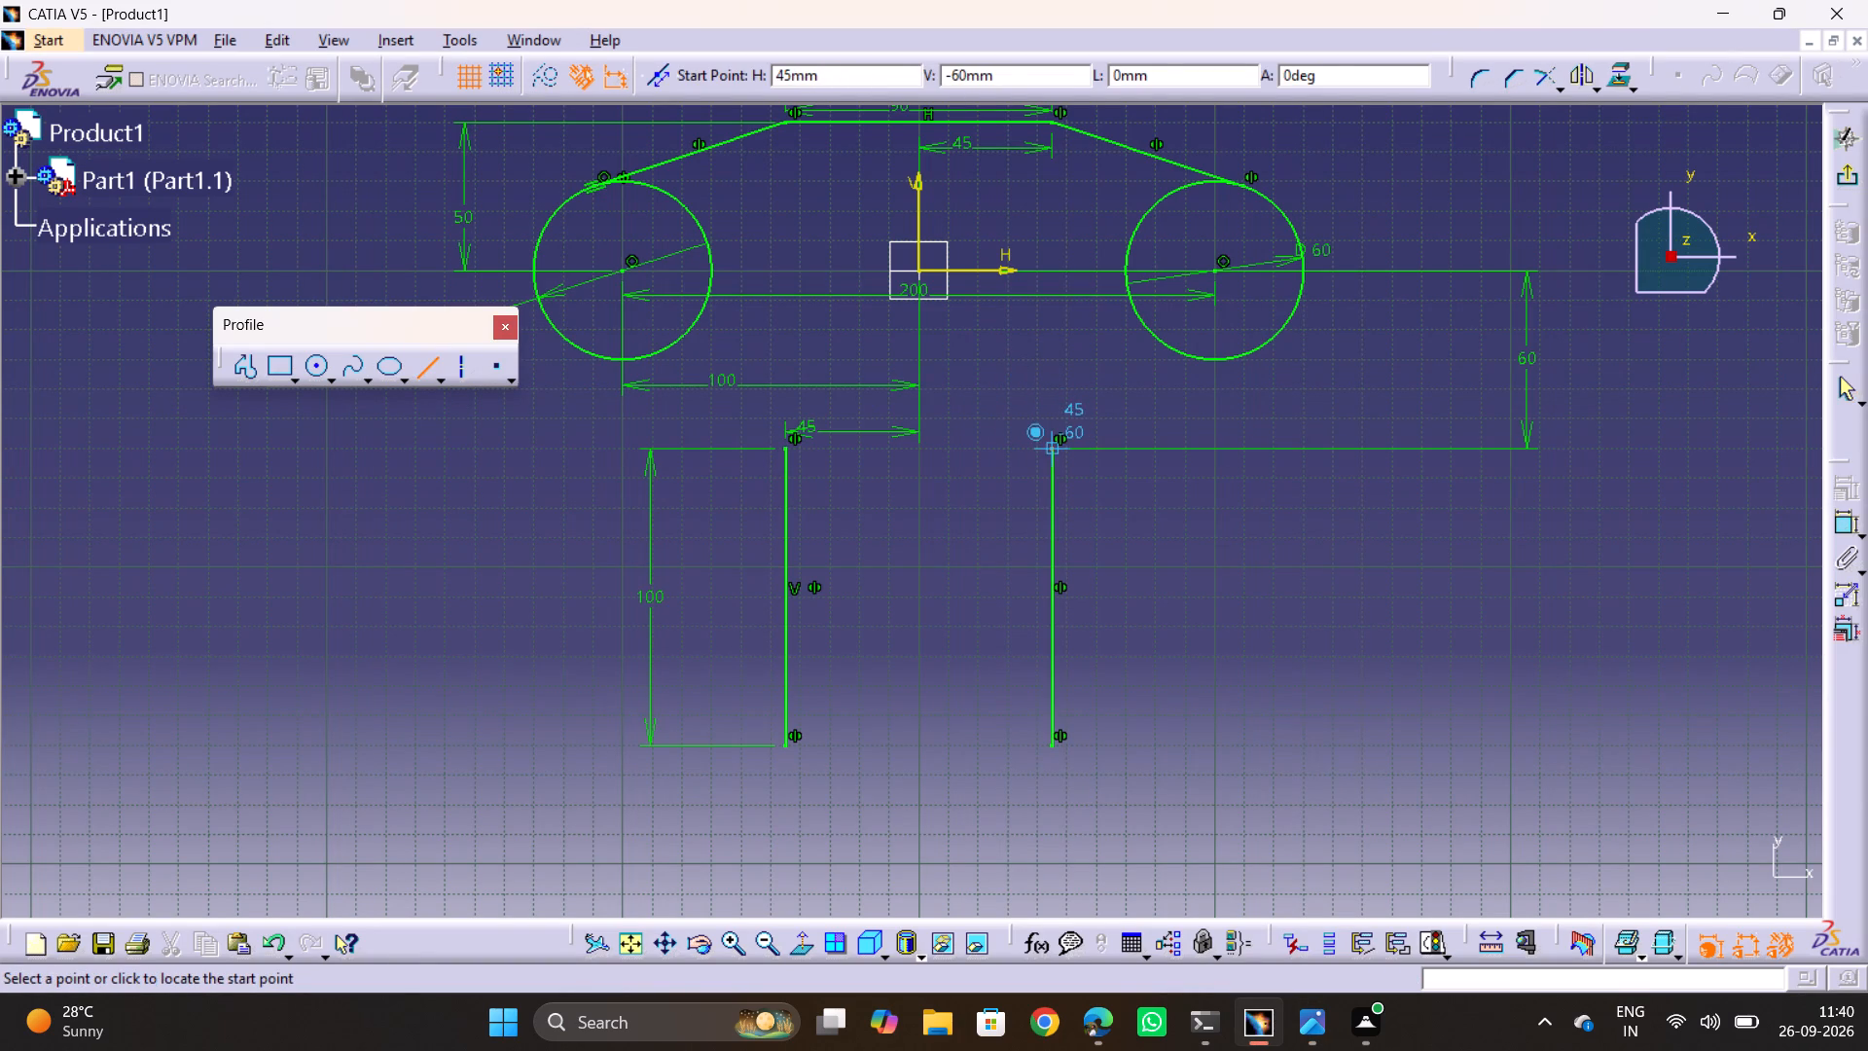
pyautogui.click(1296, 357)
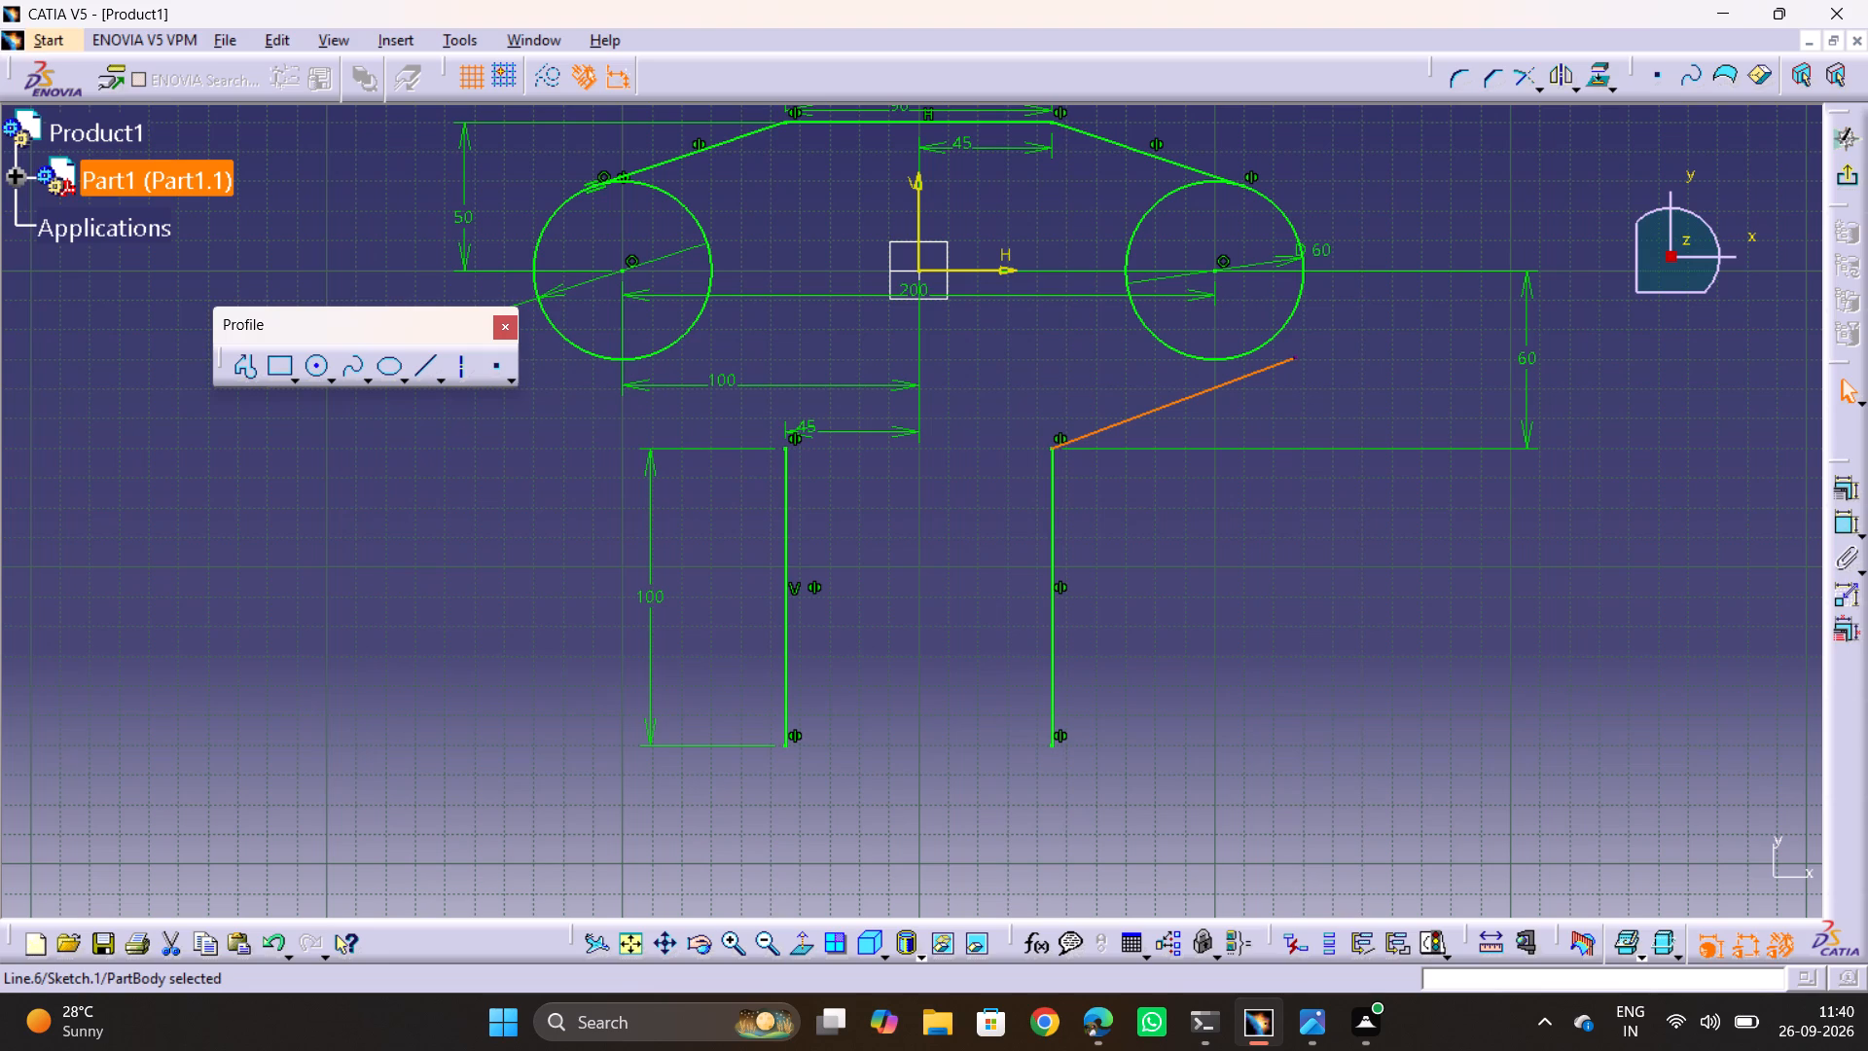
# Apply a tangency constraint between the new sloping line and the right 60 mm circle.
pyautogui.click(1296, 311)
pyautogui.keyDown('ctrl'); pyautogui.click(1224, 376); pyautogui.keyUp('ctrl')
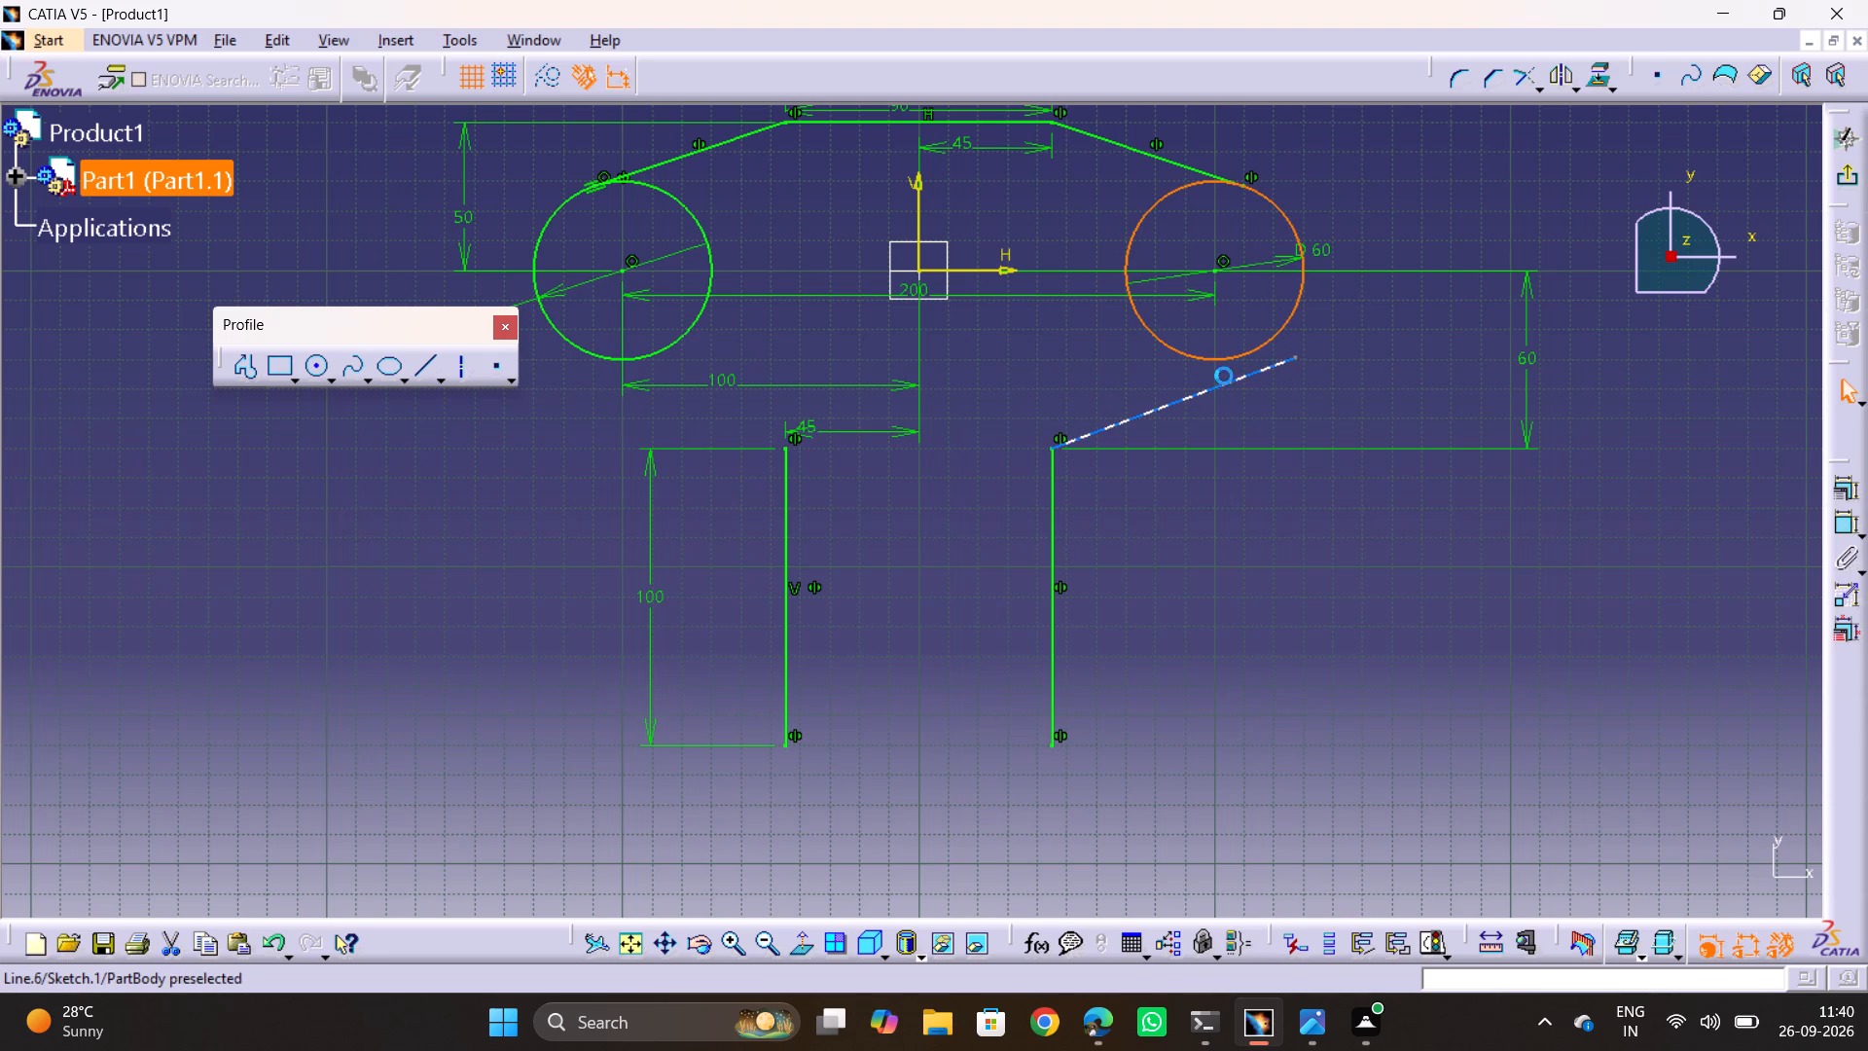
pyautogui.keyDown('ctrl'); pyautogui.click(1847, 497); pyautogui.keyUp('ctrl')
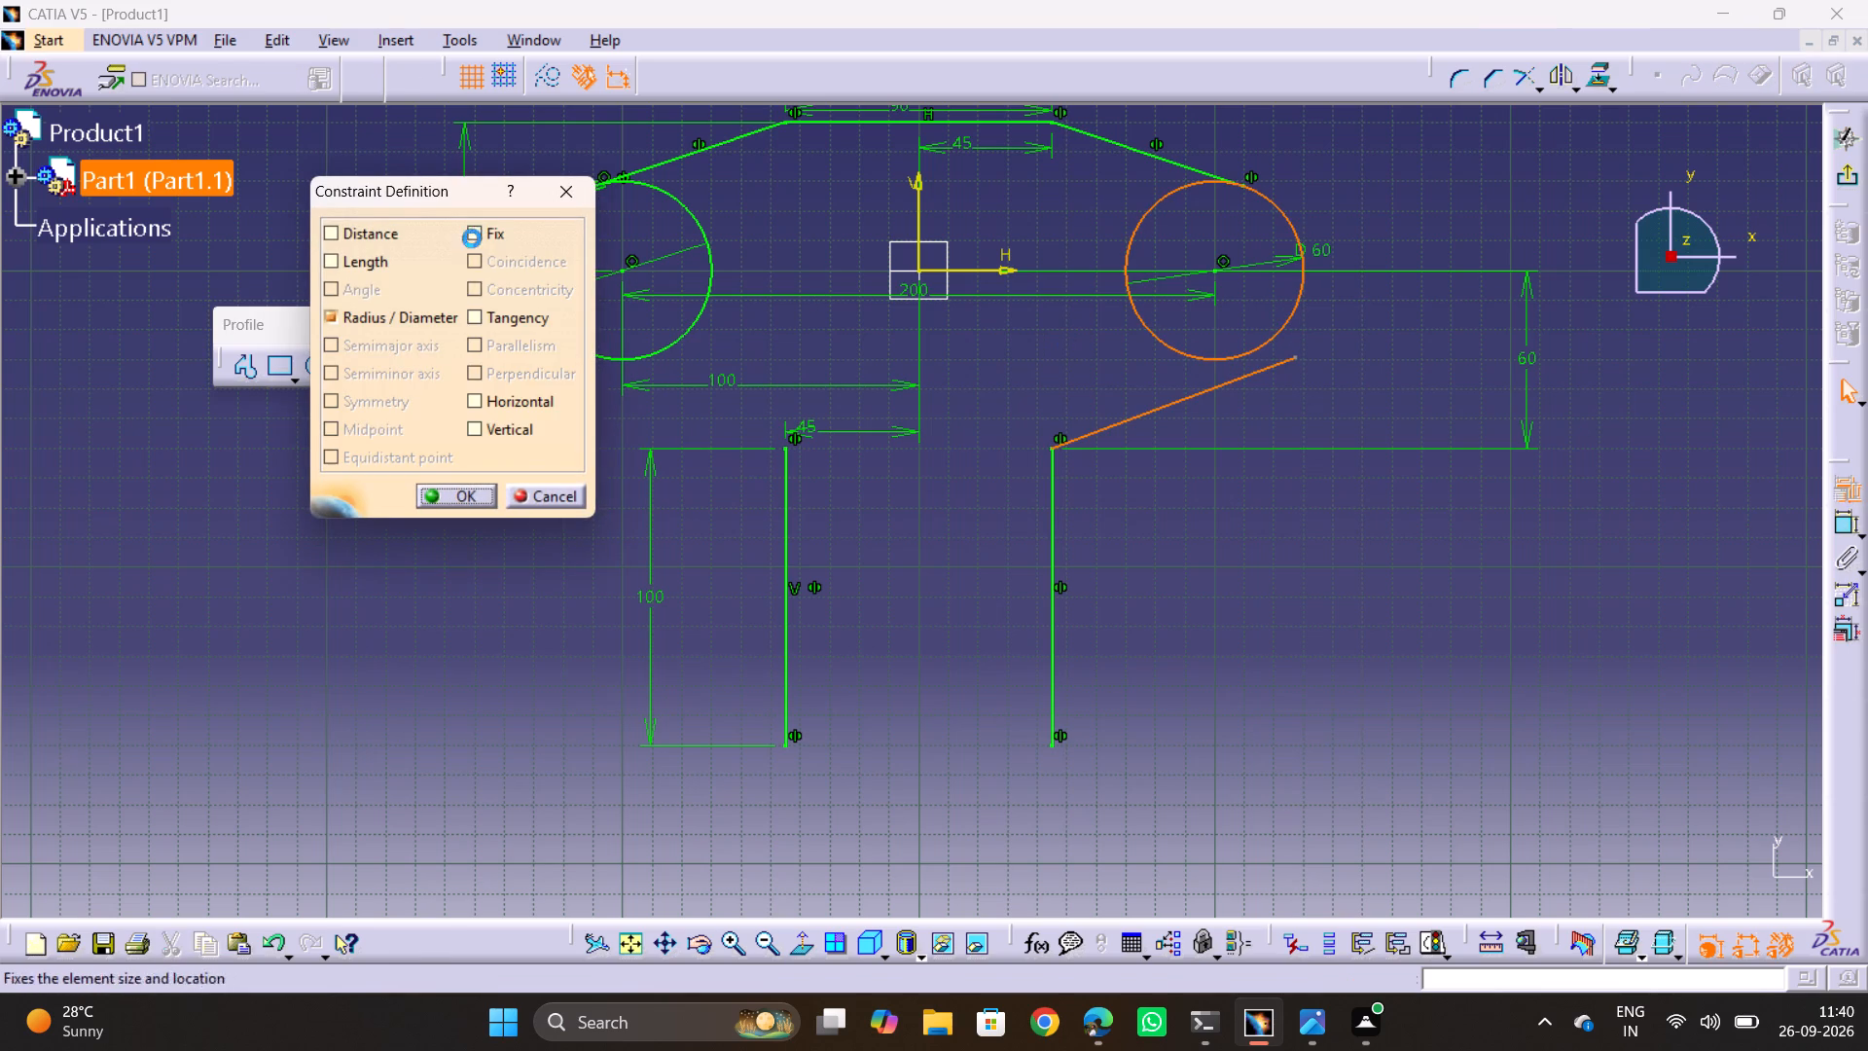
pyautogui.click(507, 320)
pyautogui.click(441, 496)
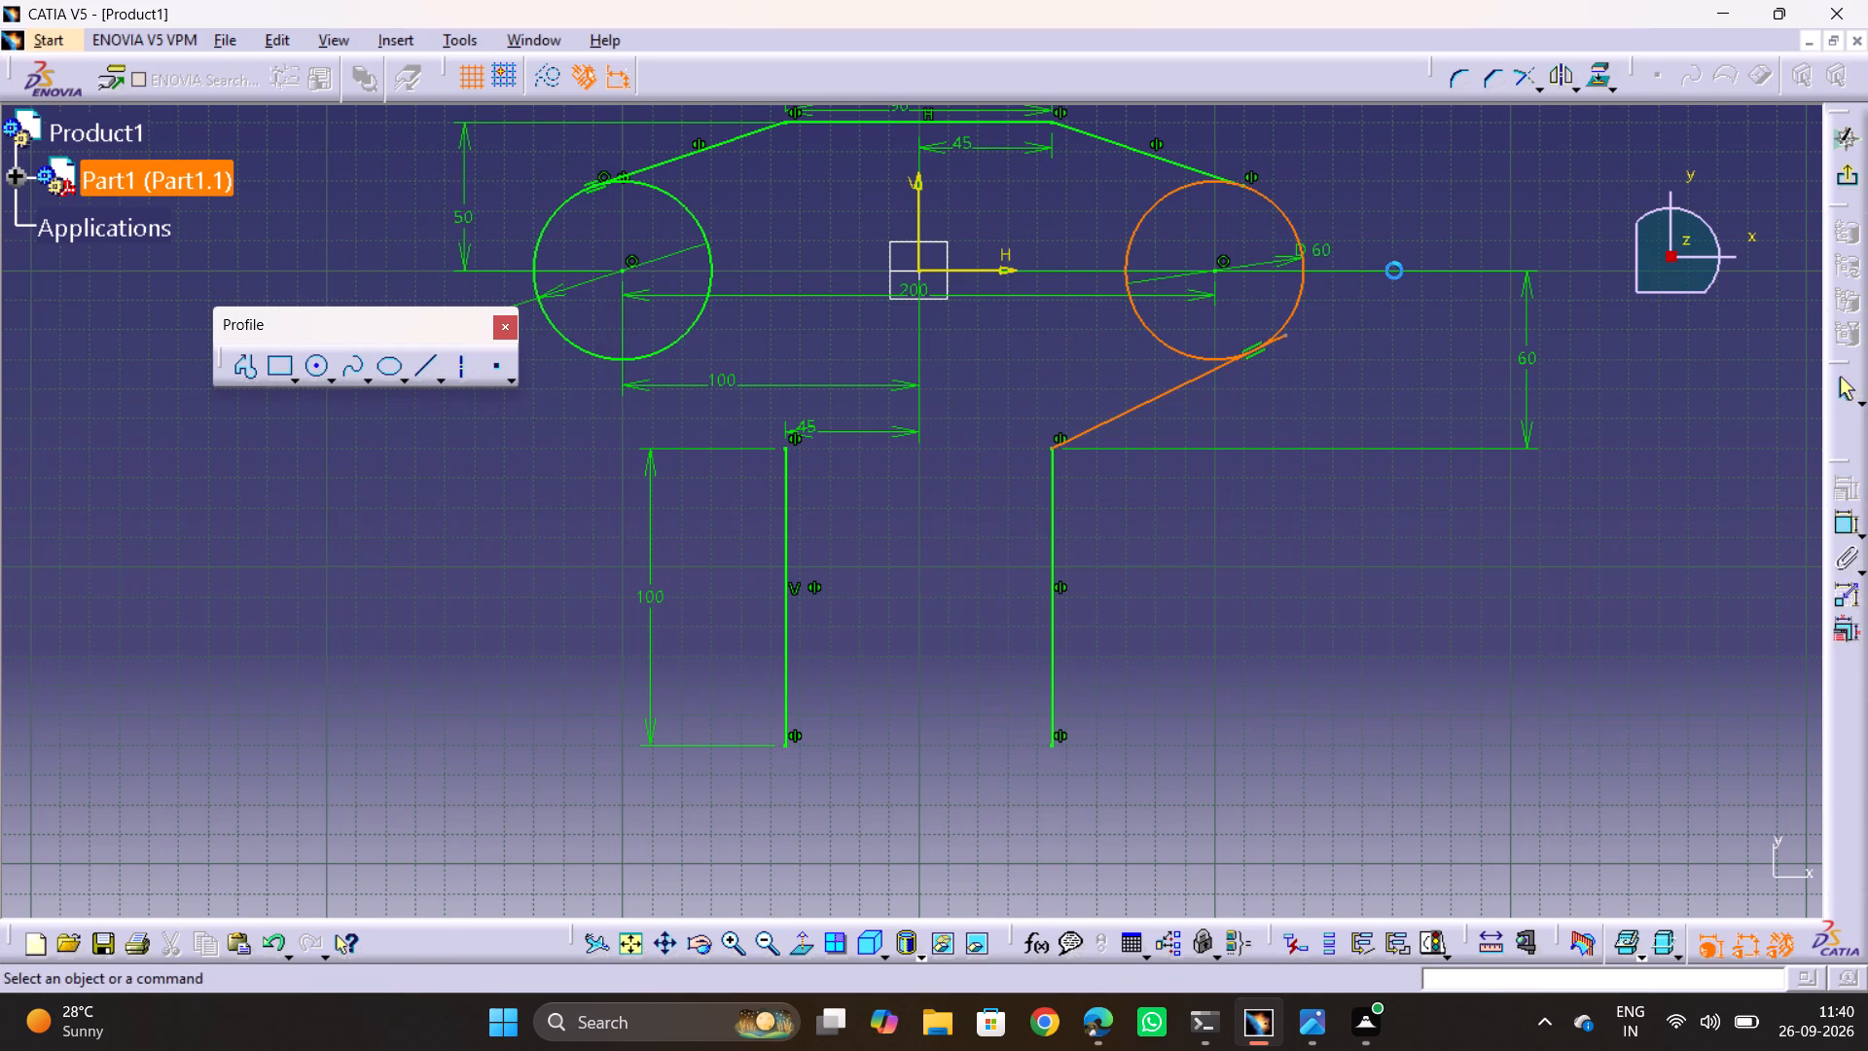
# Make the sloping line's free end coincident with the right circle.
pyautogui.click(1290, 335)
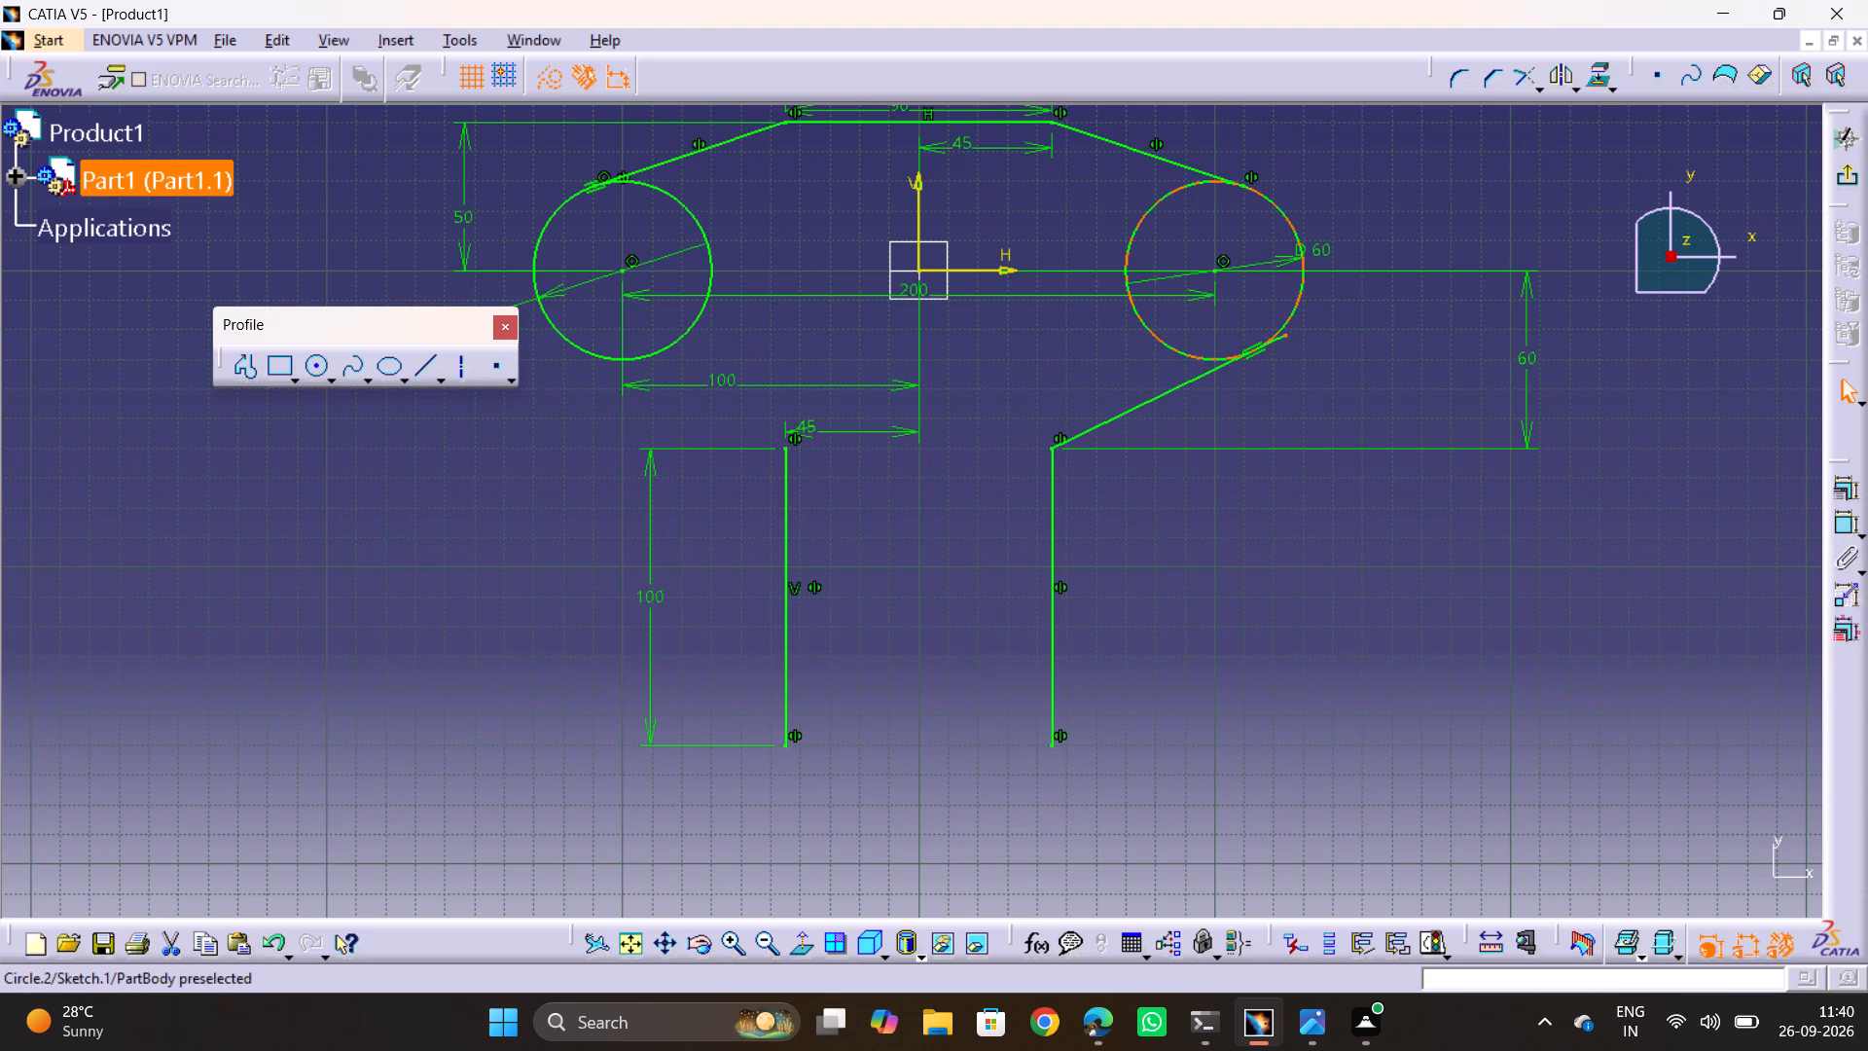
pyautogui.keyDown('ctrl'); pyautogui.click(1204, 359); pyautogui.keyUp('ctrl')
pyautogui.click(1855, 502)
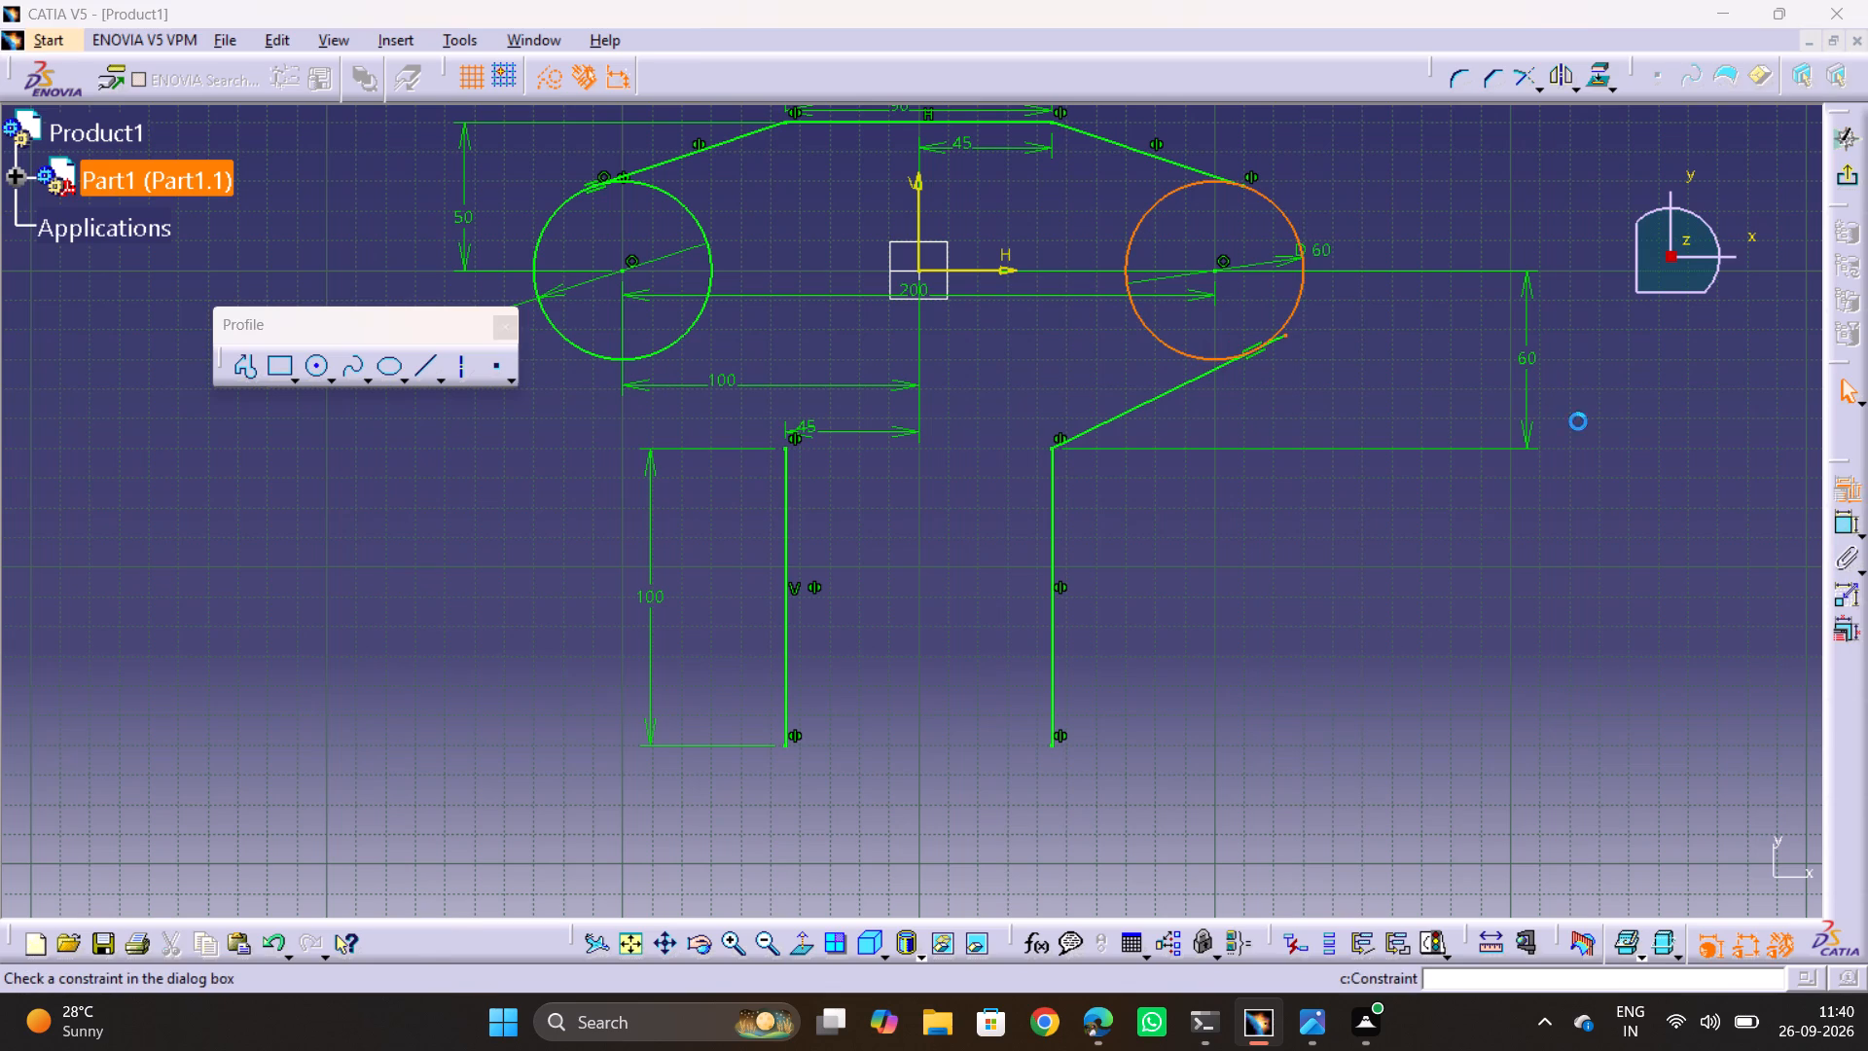
pyautogui.click(511, 266)
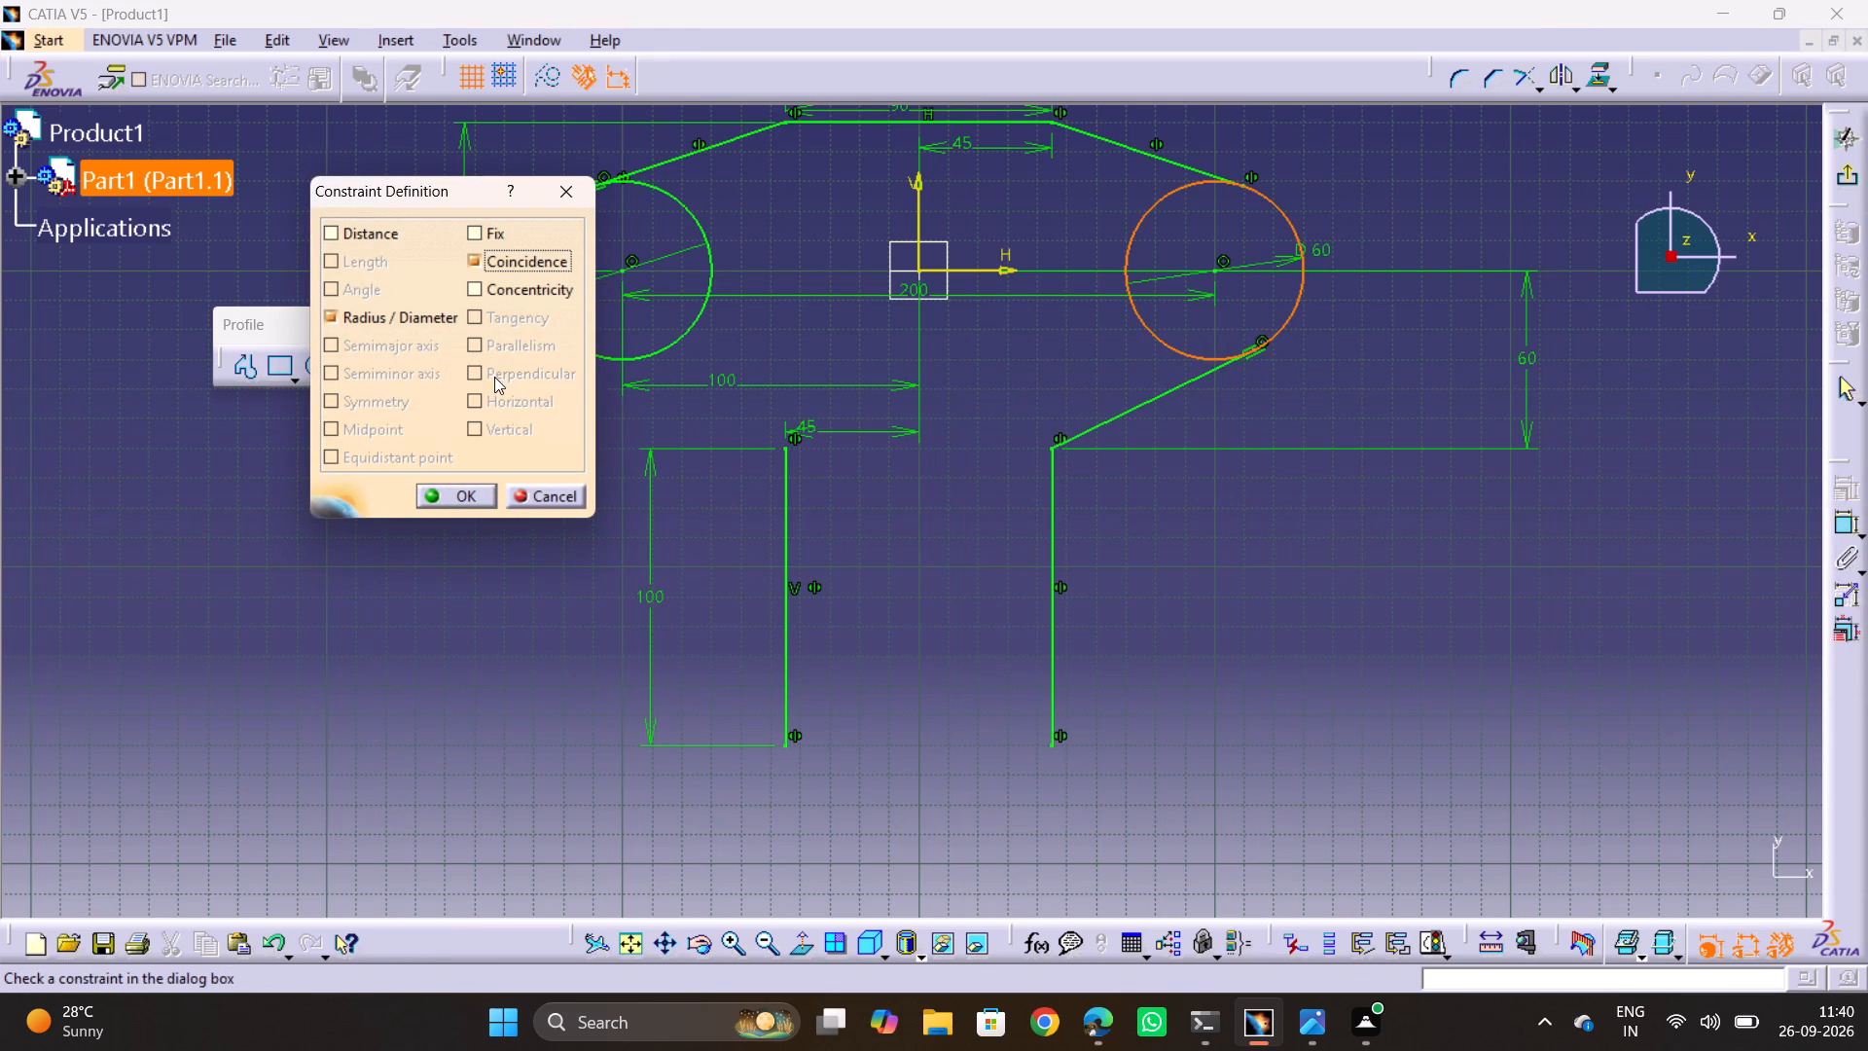
pyautogui.click(446, 504)
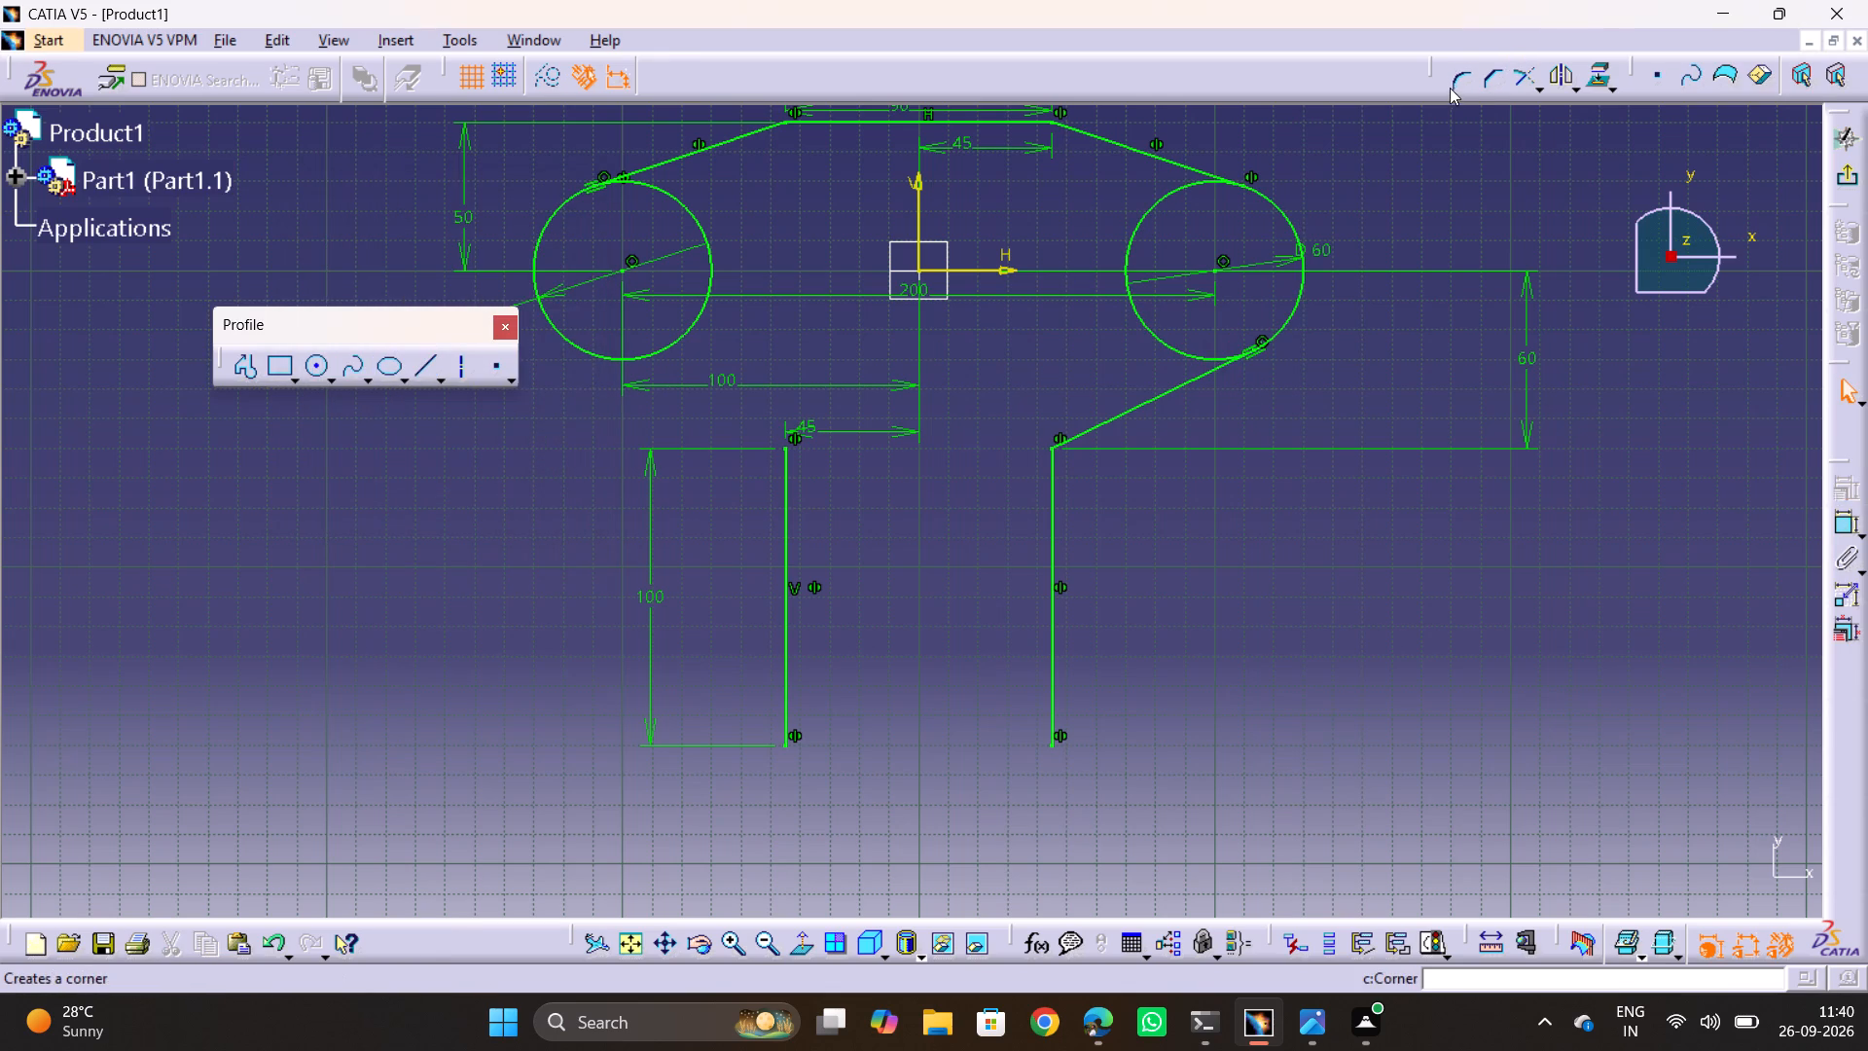
# Round the corner between the sloping line and the right web side with a 20 mm radius.
pyautogui.click(1450, 88)
pyautogui.click(1104, 426)
pyautogui.click(1053, 476)
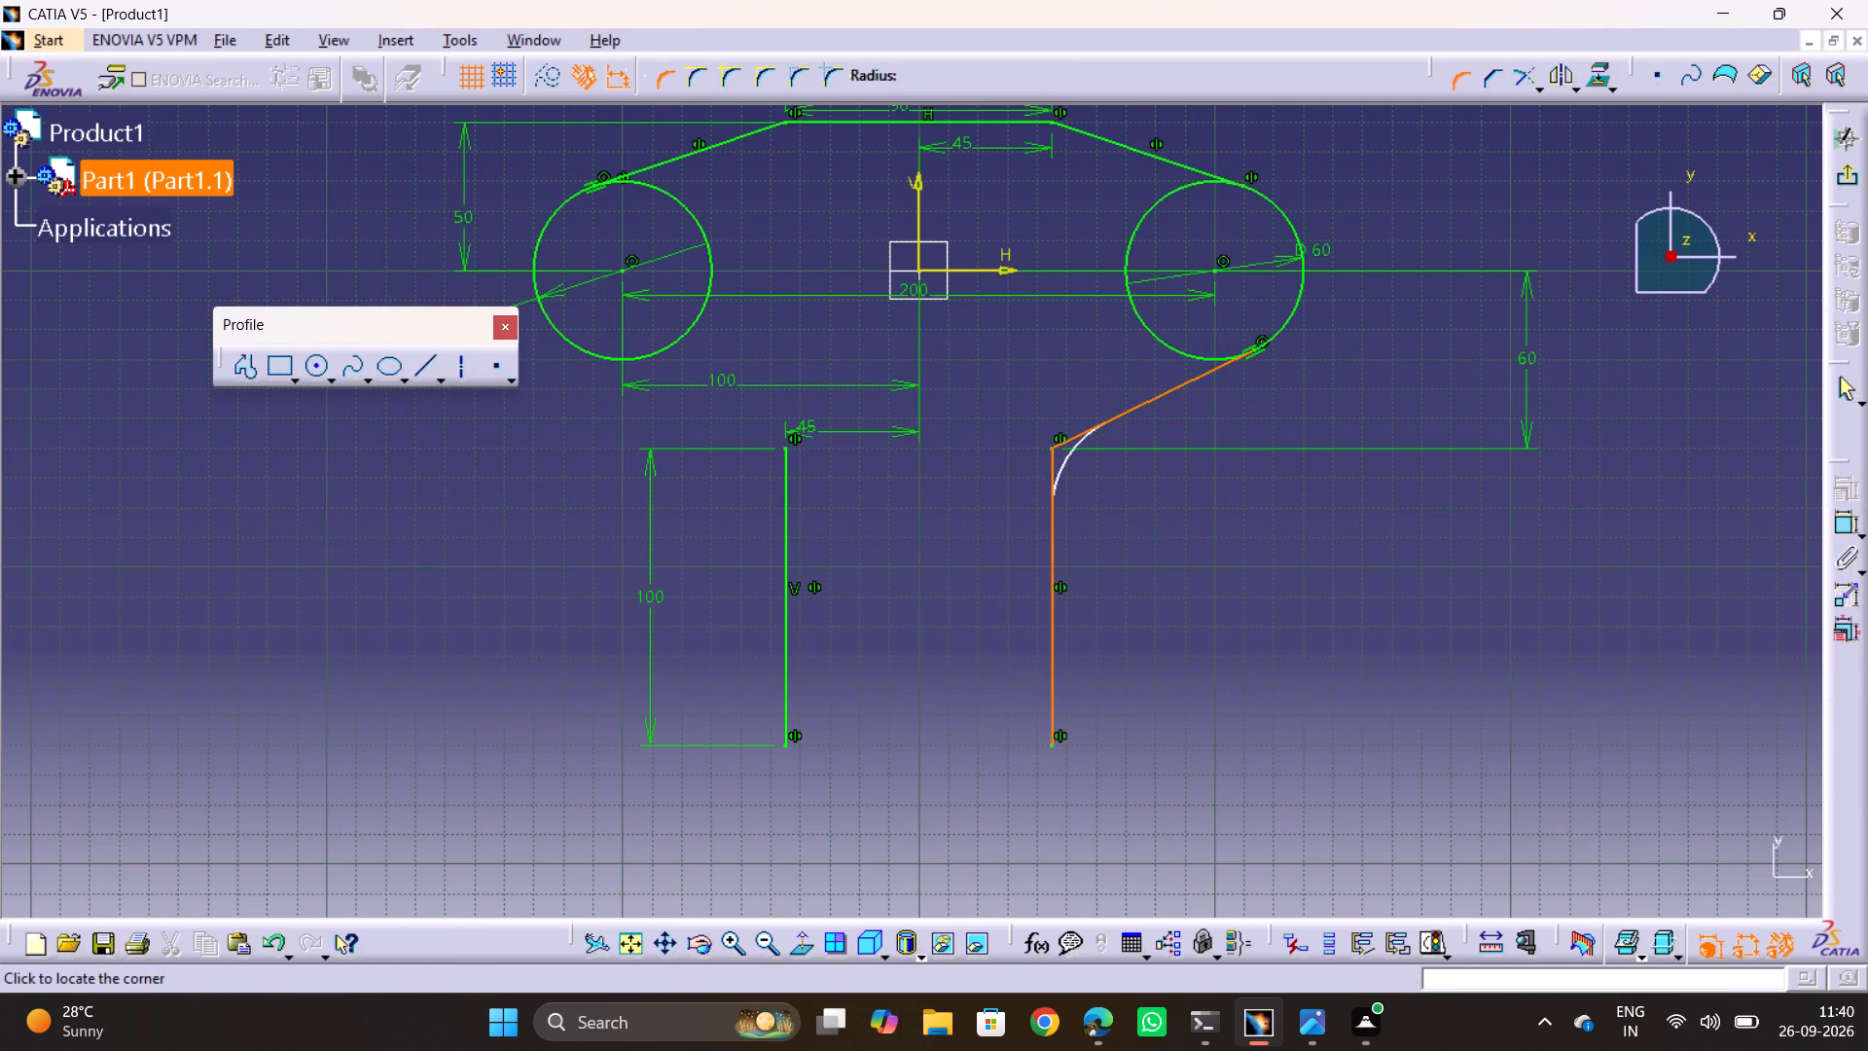
pyautogui.click(1070, 467)
pyautogui.doubleClick(1105, 463)
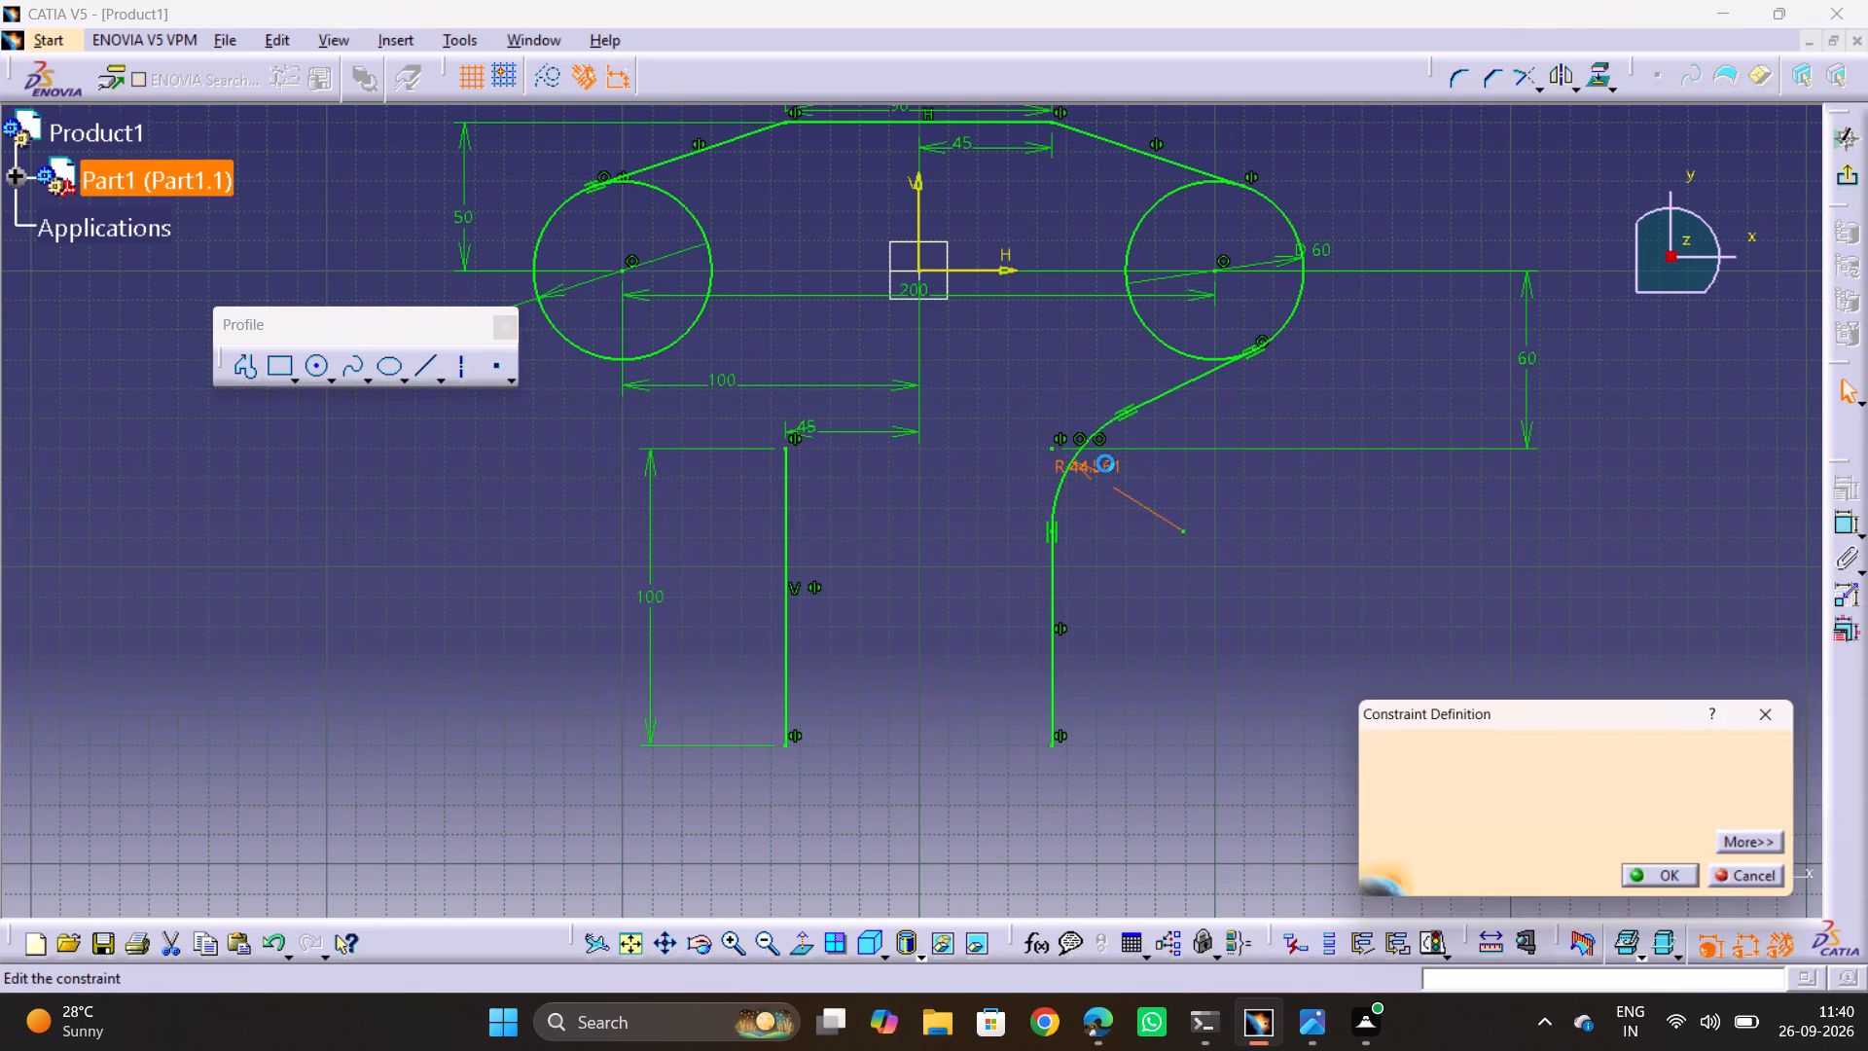
pyautogui.write('20')
pyautogui.press('Return')
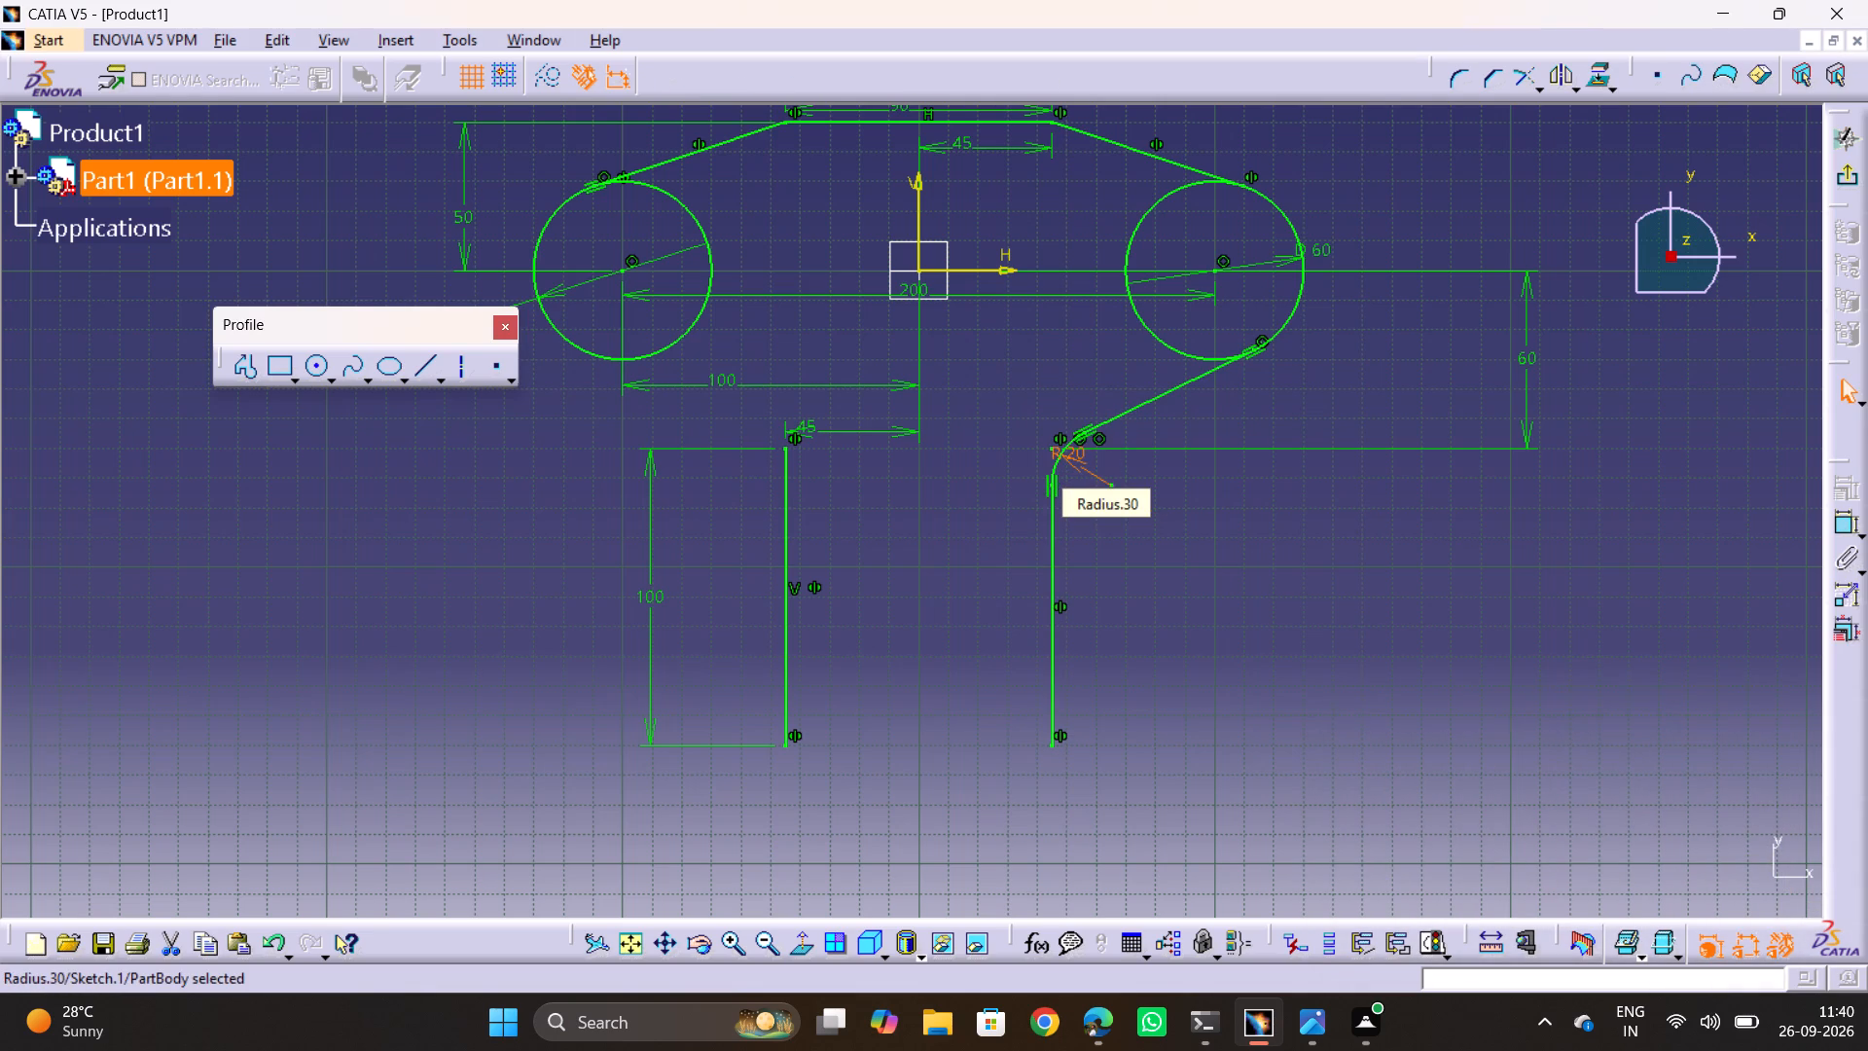
pyautogui.click(1403, 531)
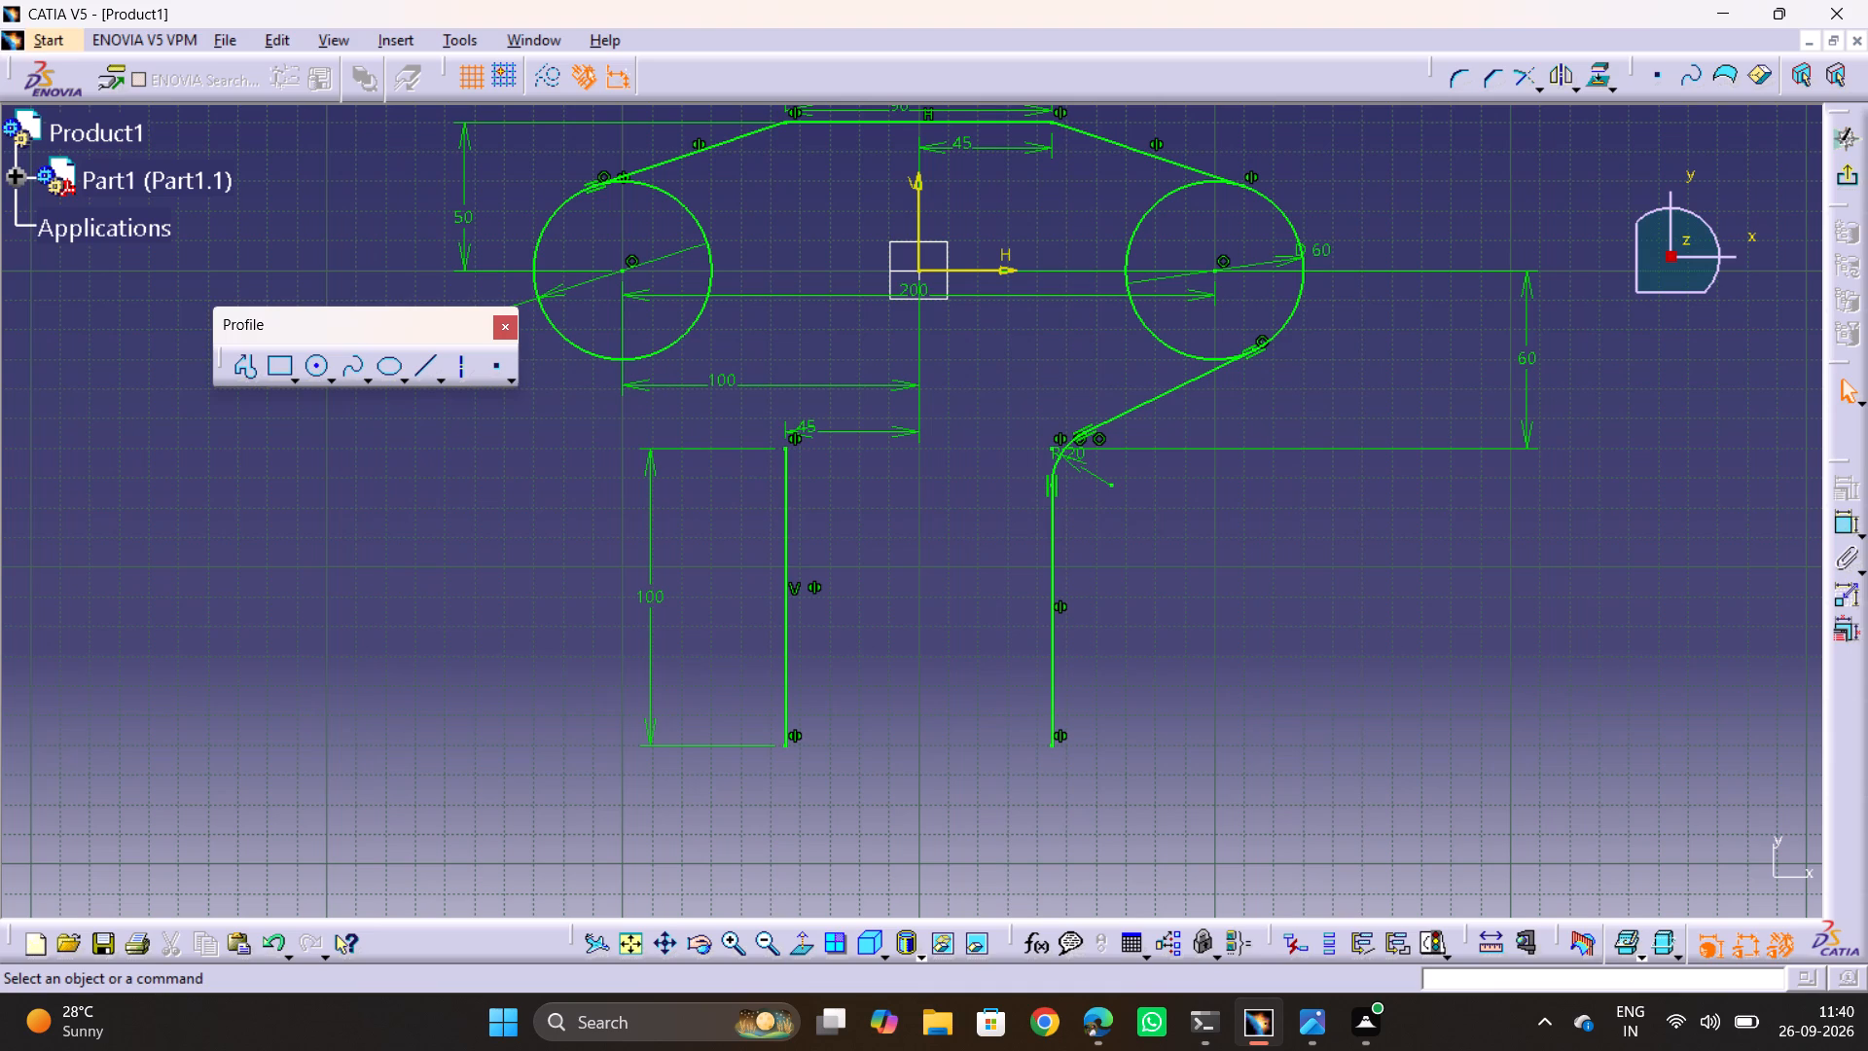
# Mirror the right lower tangent line, corner arc and web side about the vertical axis.
pyautogui.moveTo(982, 323); pyautogui.dragTo(1336, 833)
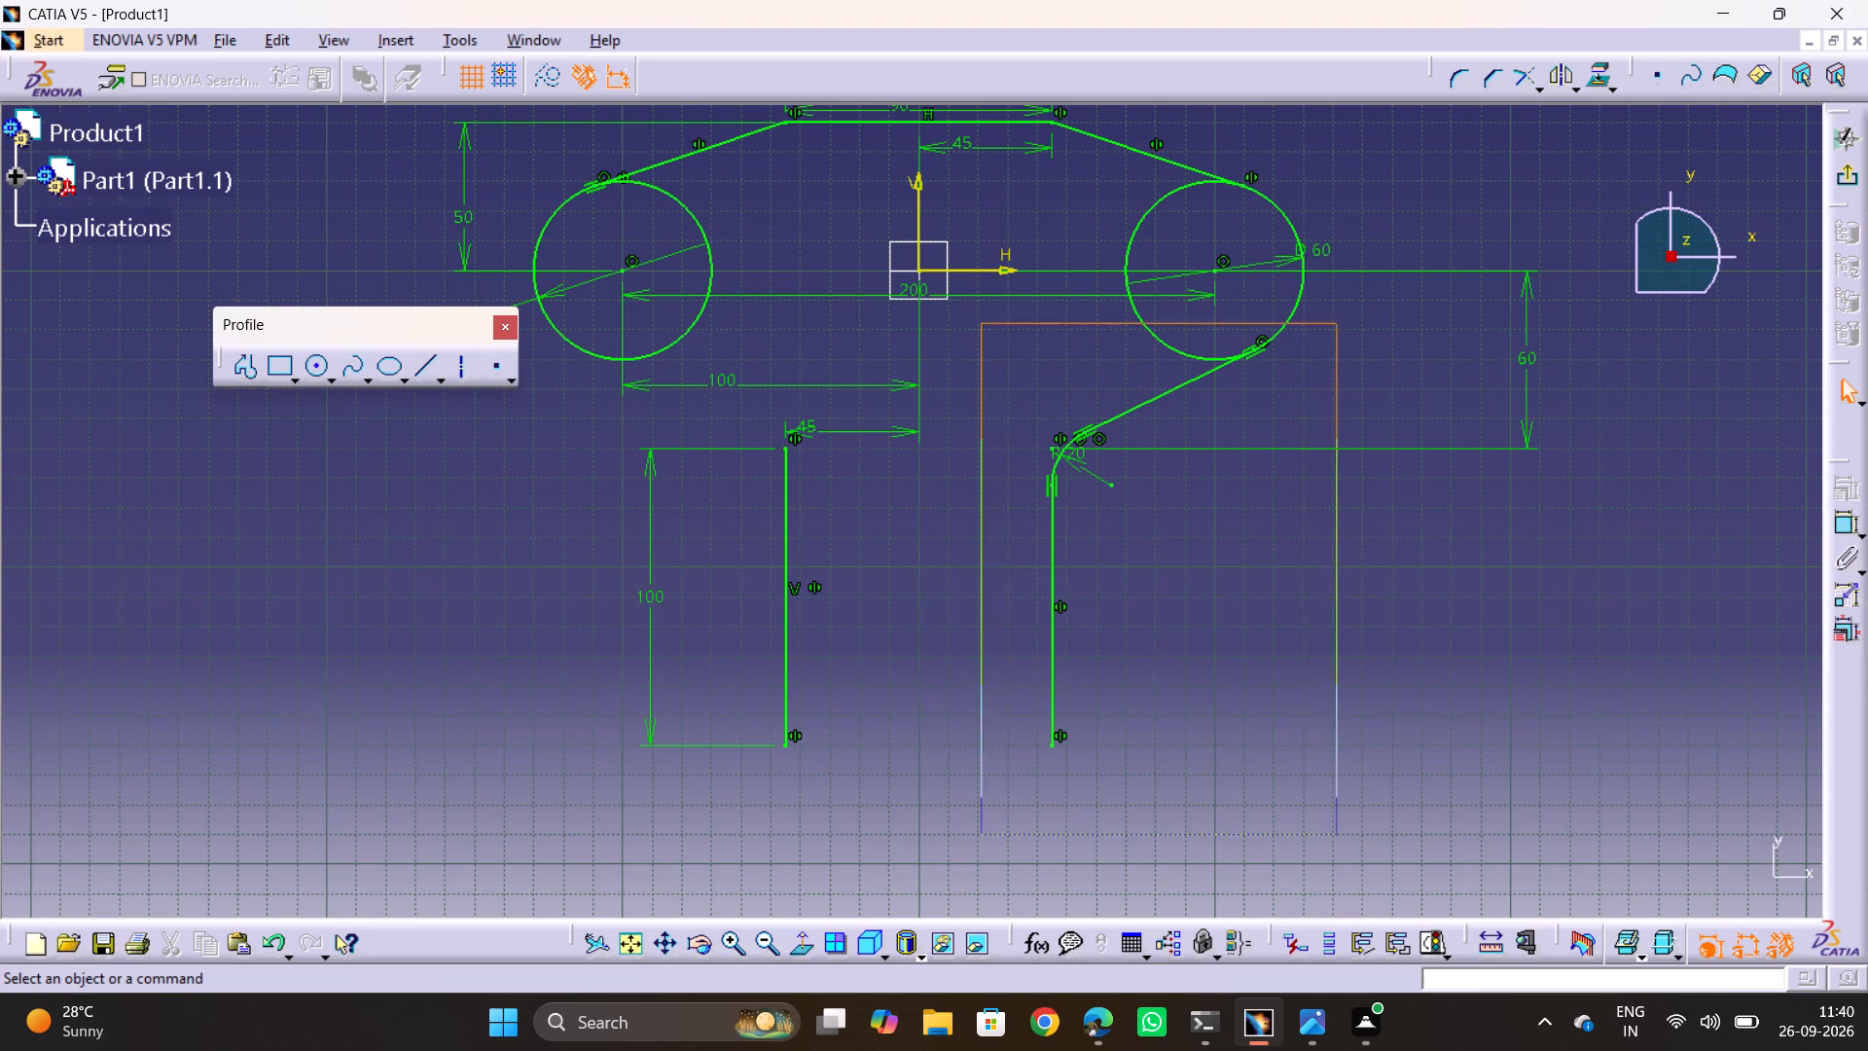
pyautogui.moveTo(1336, 833); pyautogui.dragTo(1355, 844)
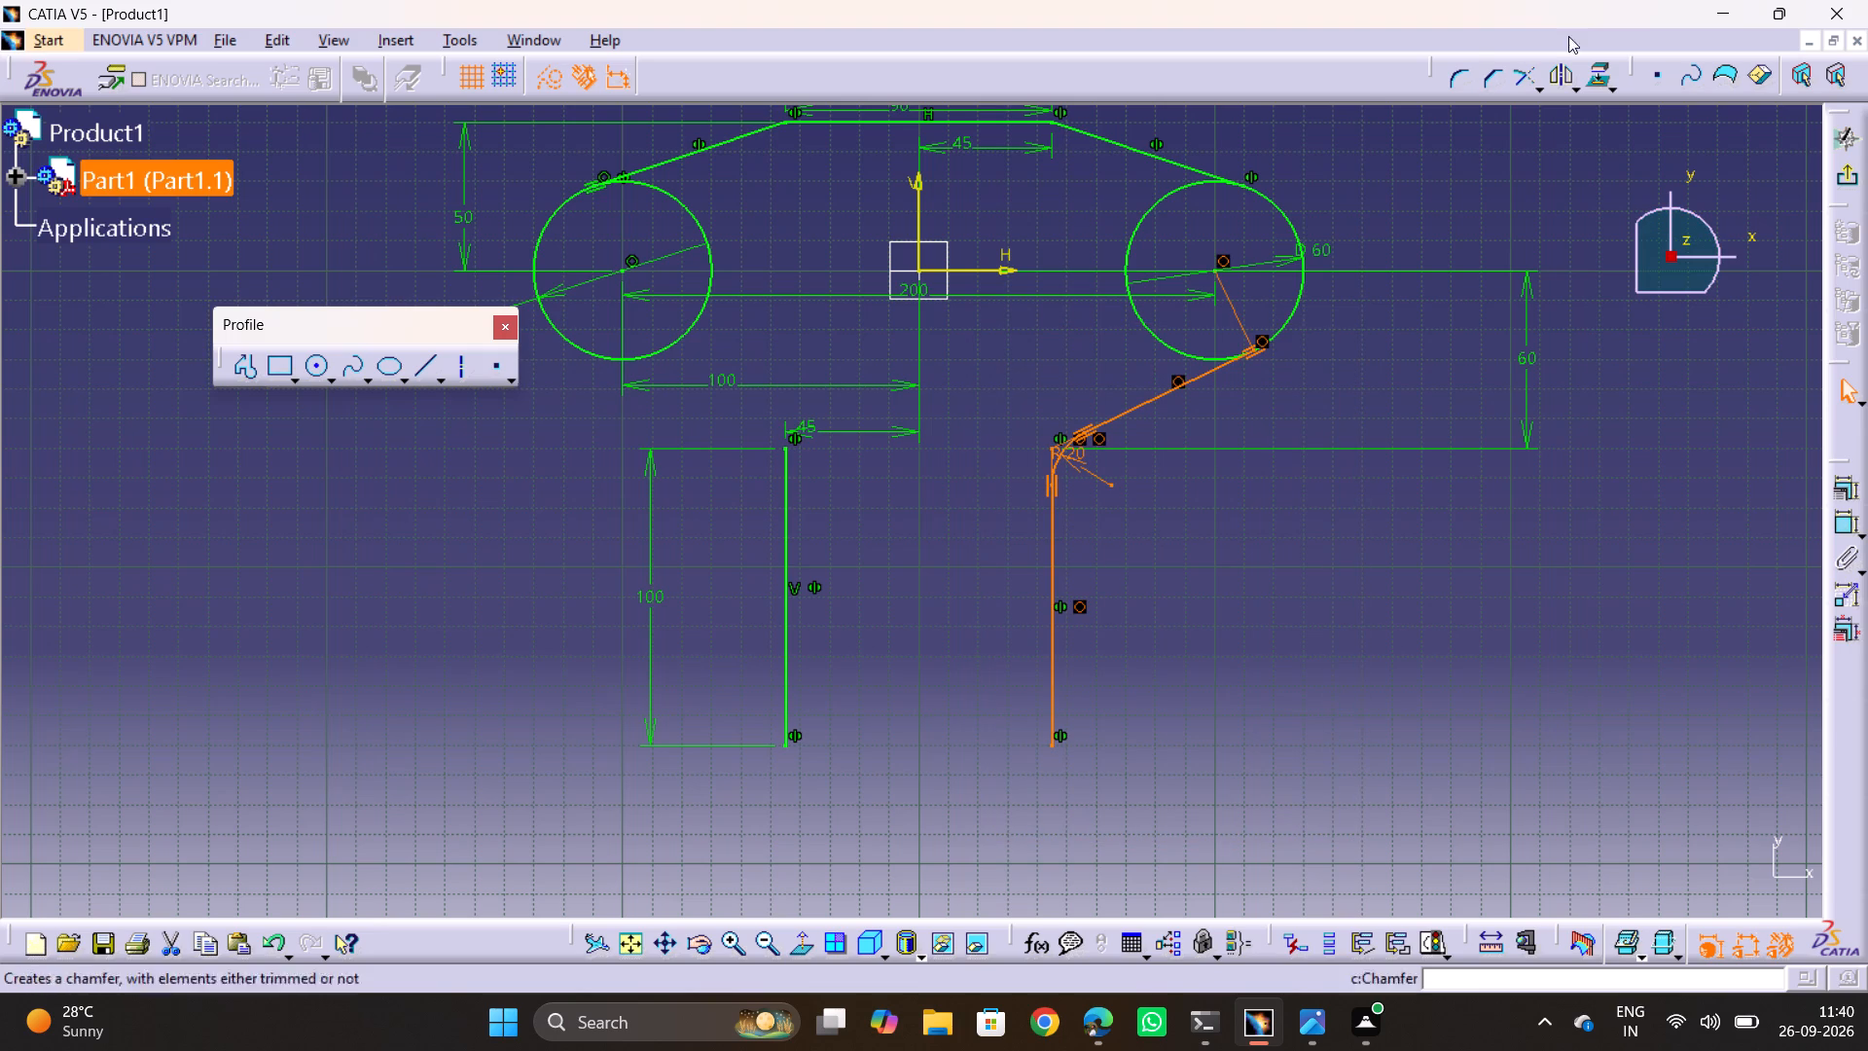
pyautogui.click(1564, 65)
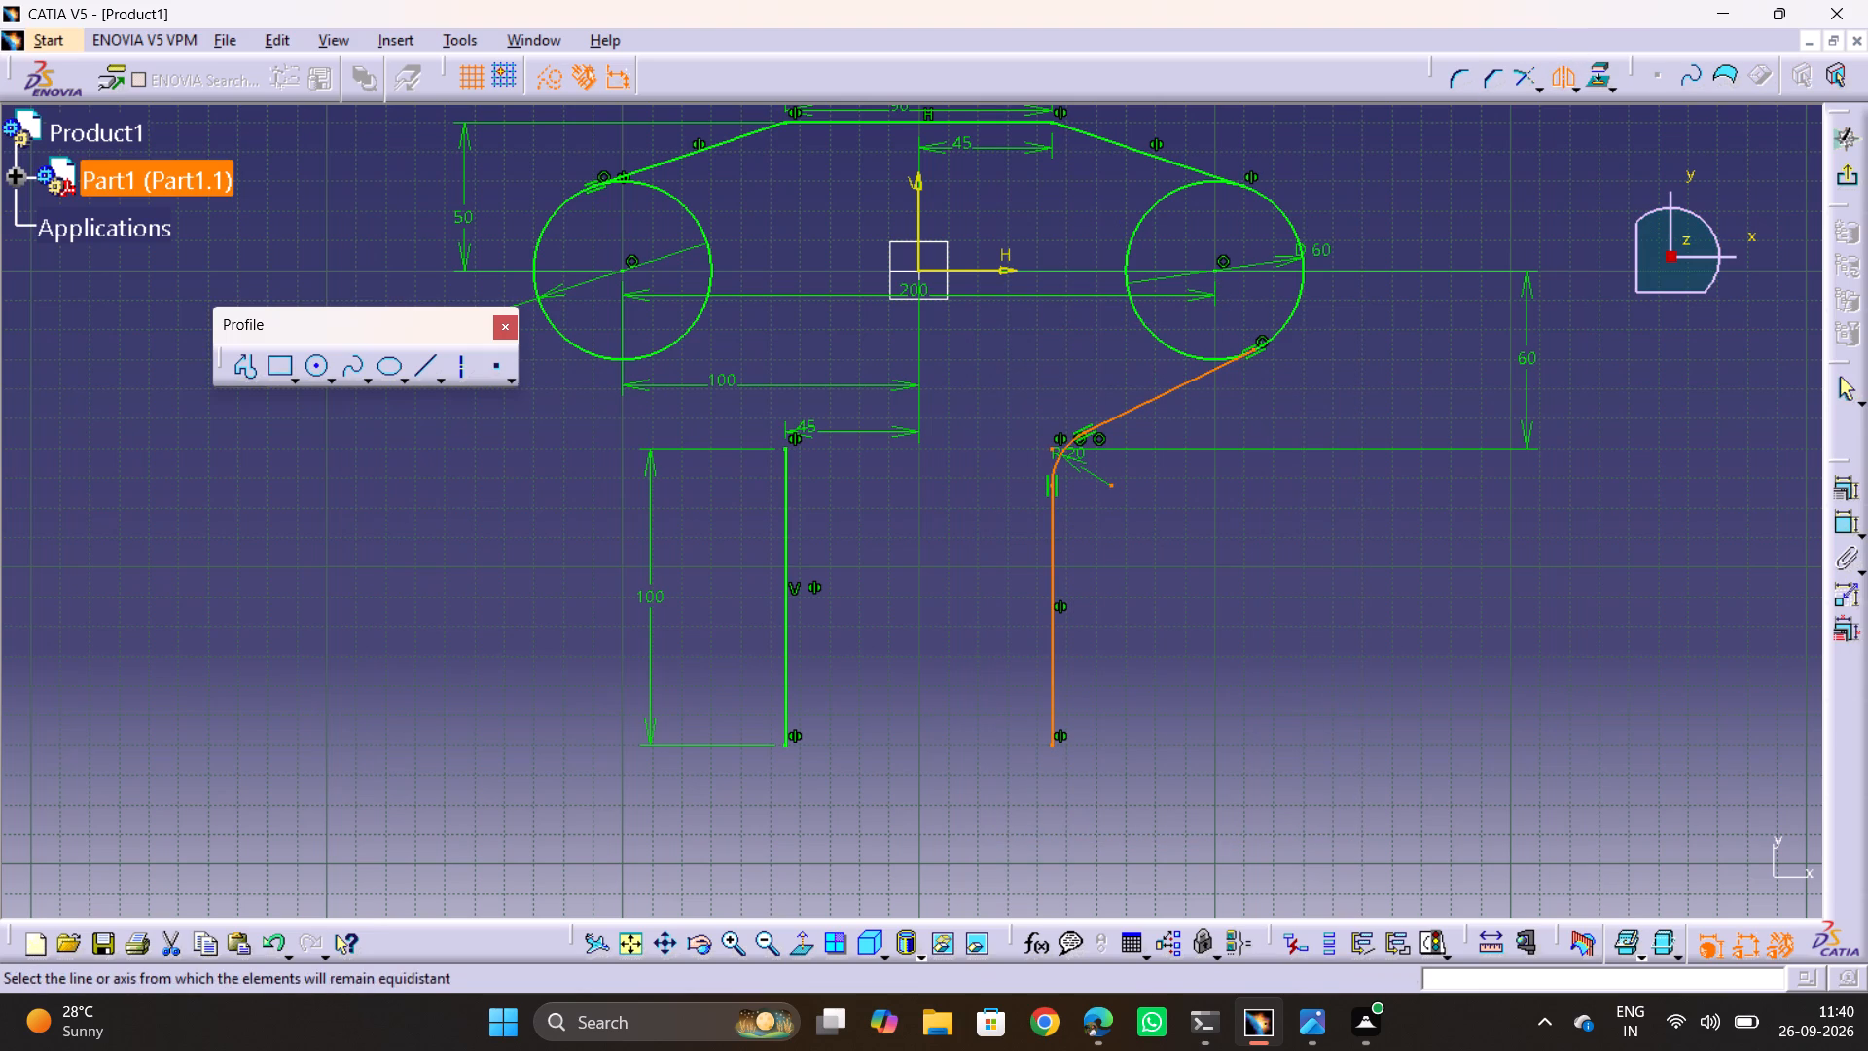
pyautogui.click(922, 216)
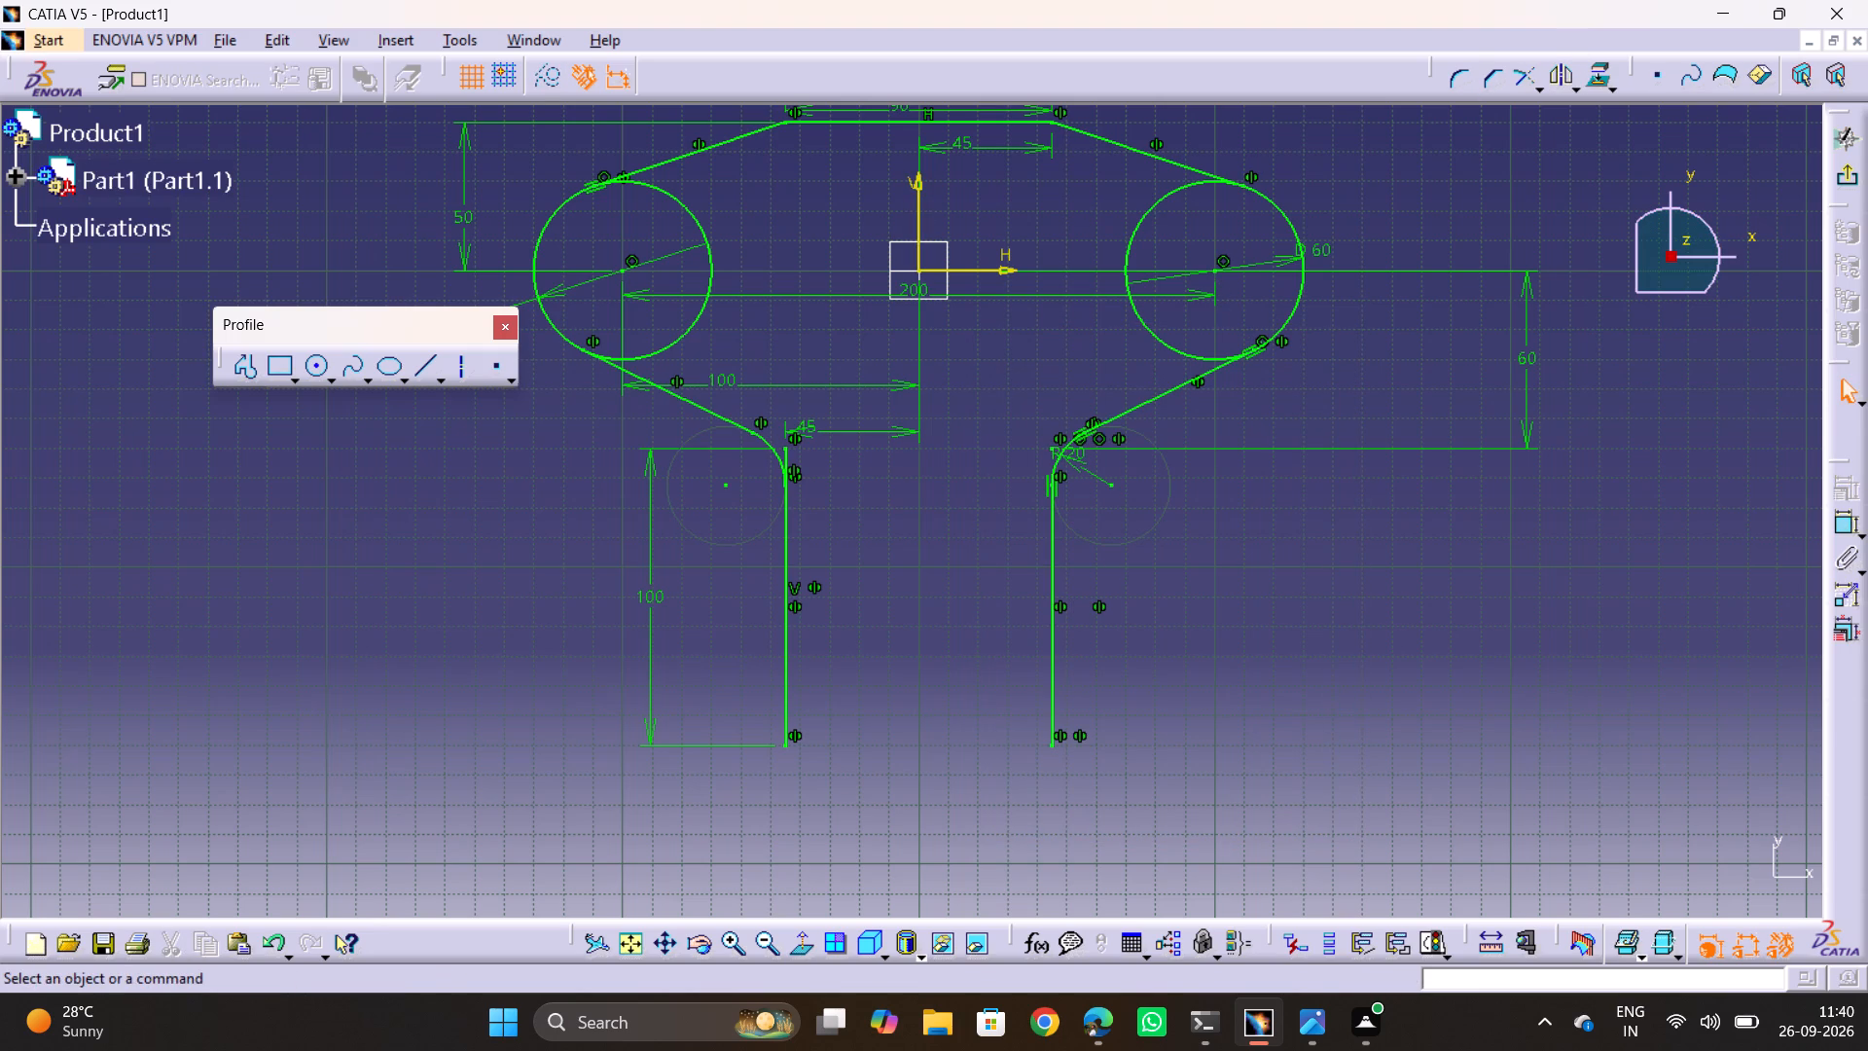
pyautogui.press('Escape')
pyautogui.press('Escape')
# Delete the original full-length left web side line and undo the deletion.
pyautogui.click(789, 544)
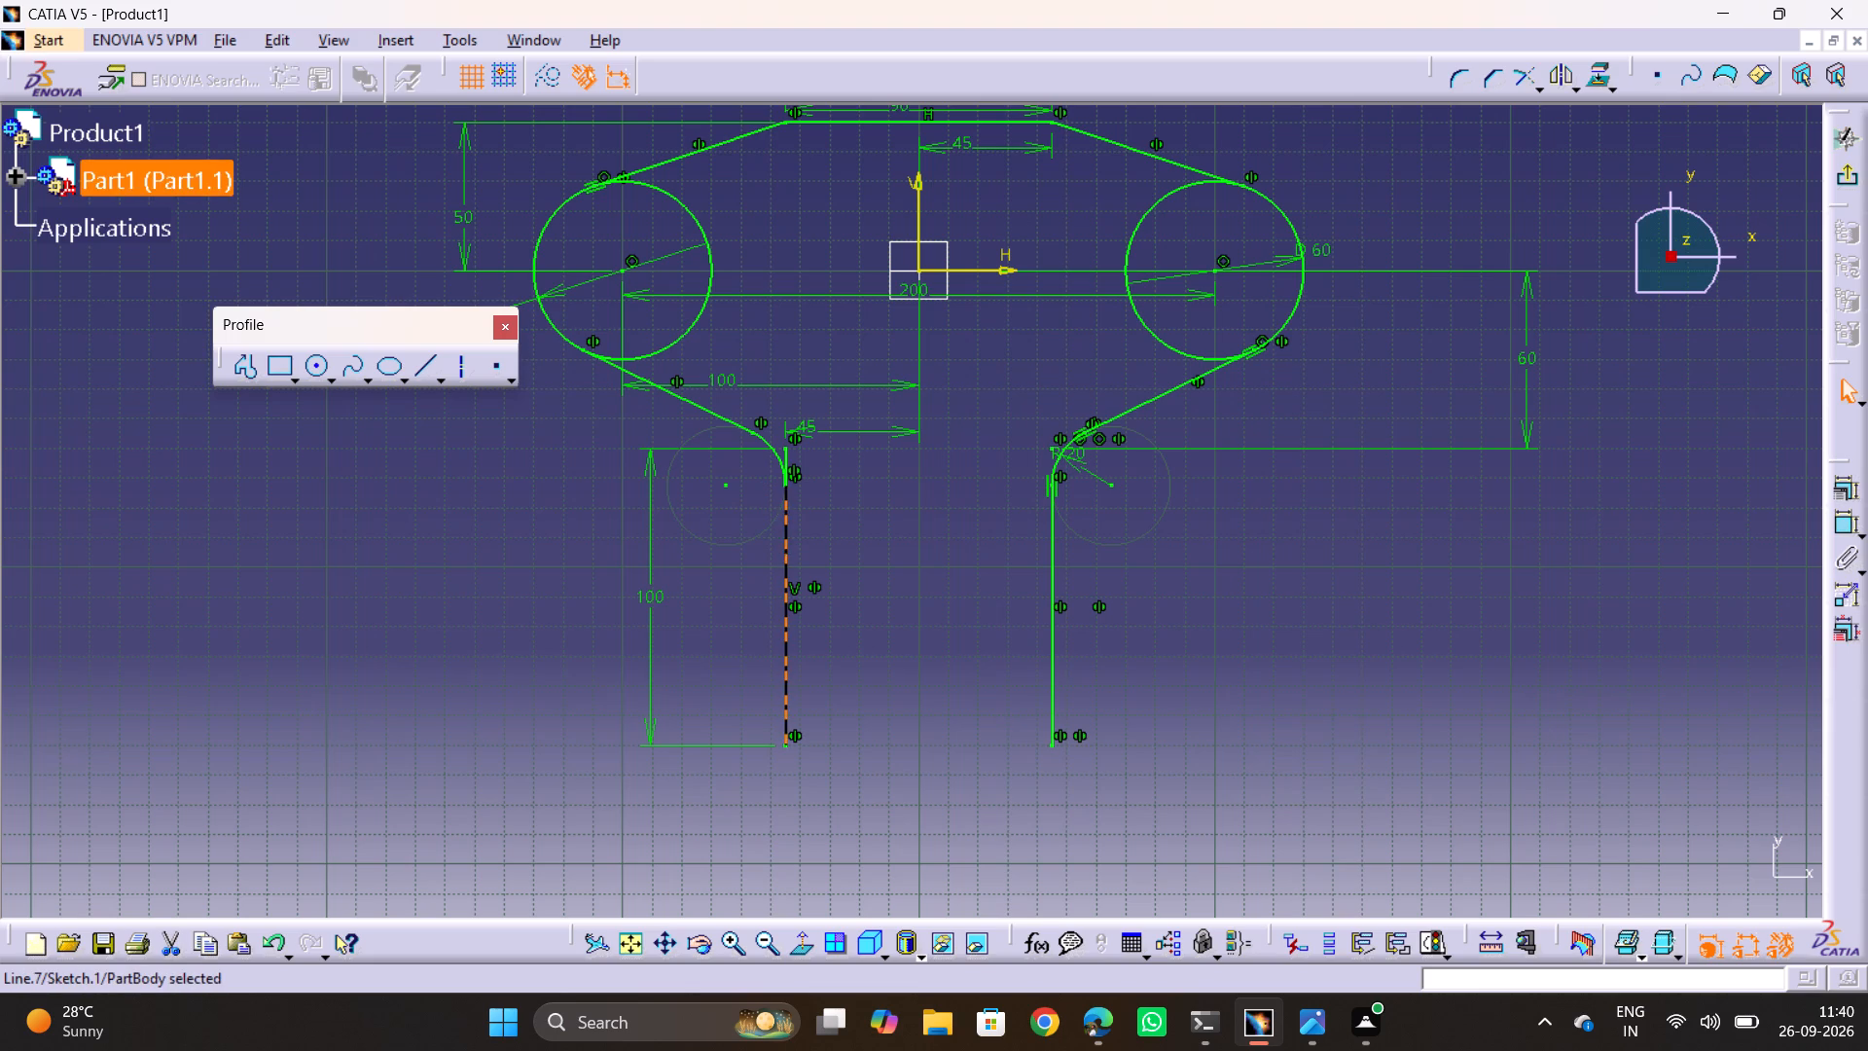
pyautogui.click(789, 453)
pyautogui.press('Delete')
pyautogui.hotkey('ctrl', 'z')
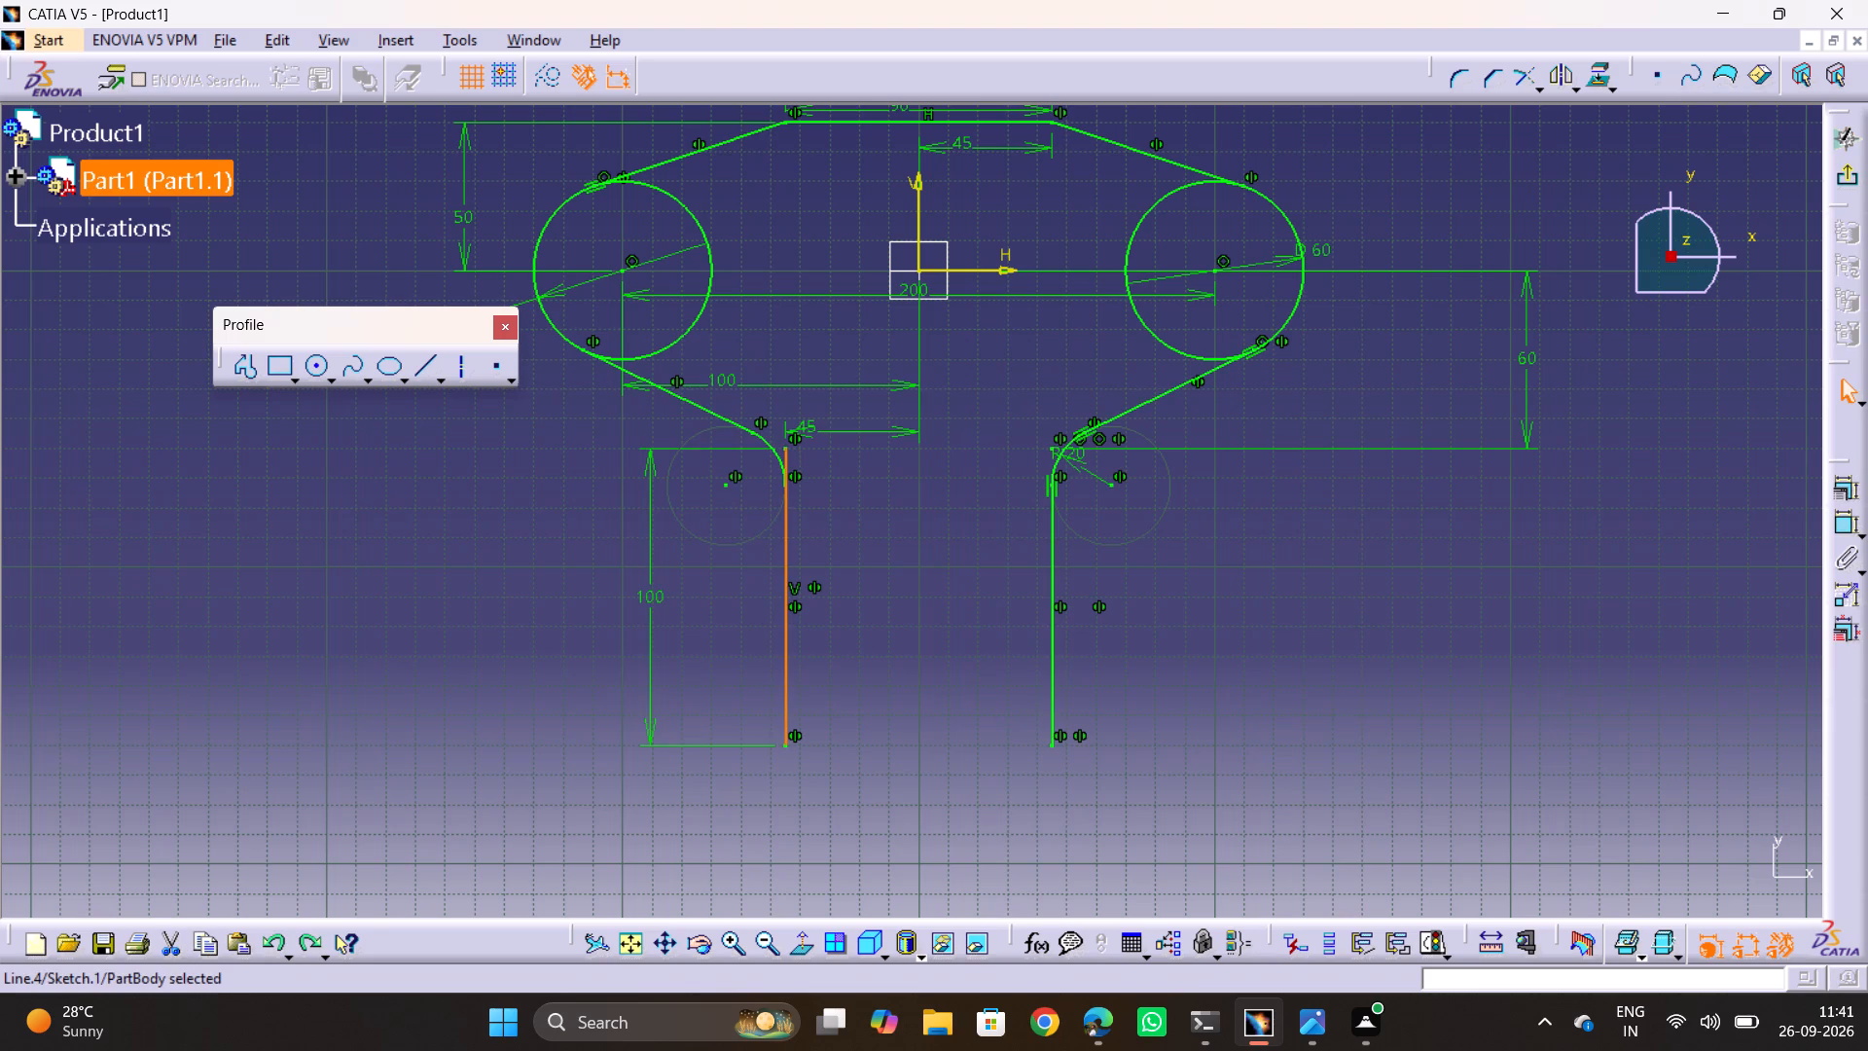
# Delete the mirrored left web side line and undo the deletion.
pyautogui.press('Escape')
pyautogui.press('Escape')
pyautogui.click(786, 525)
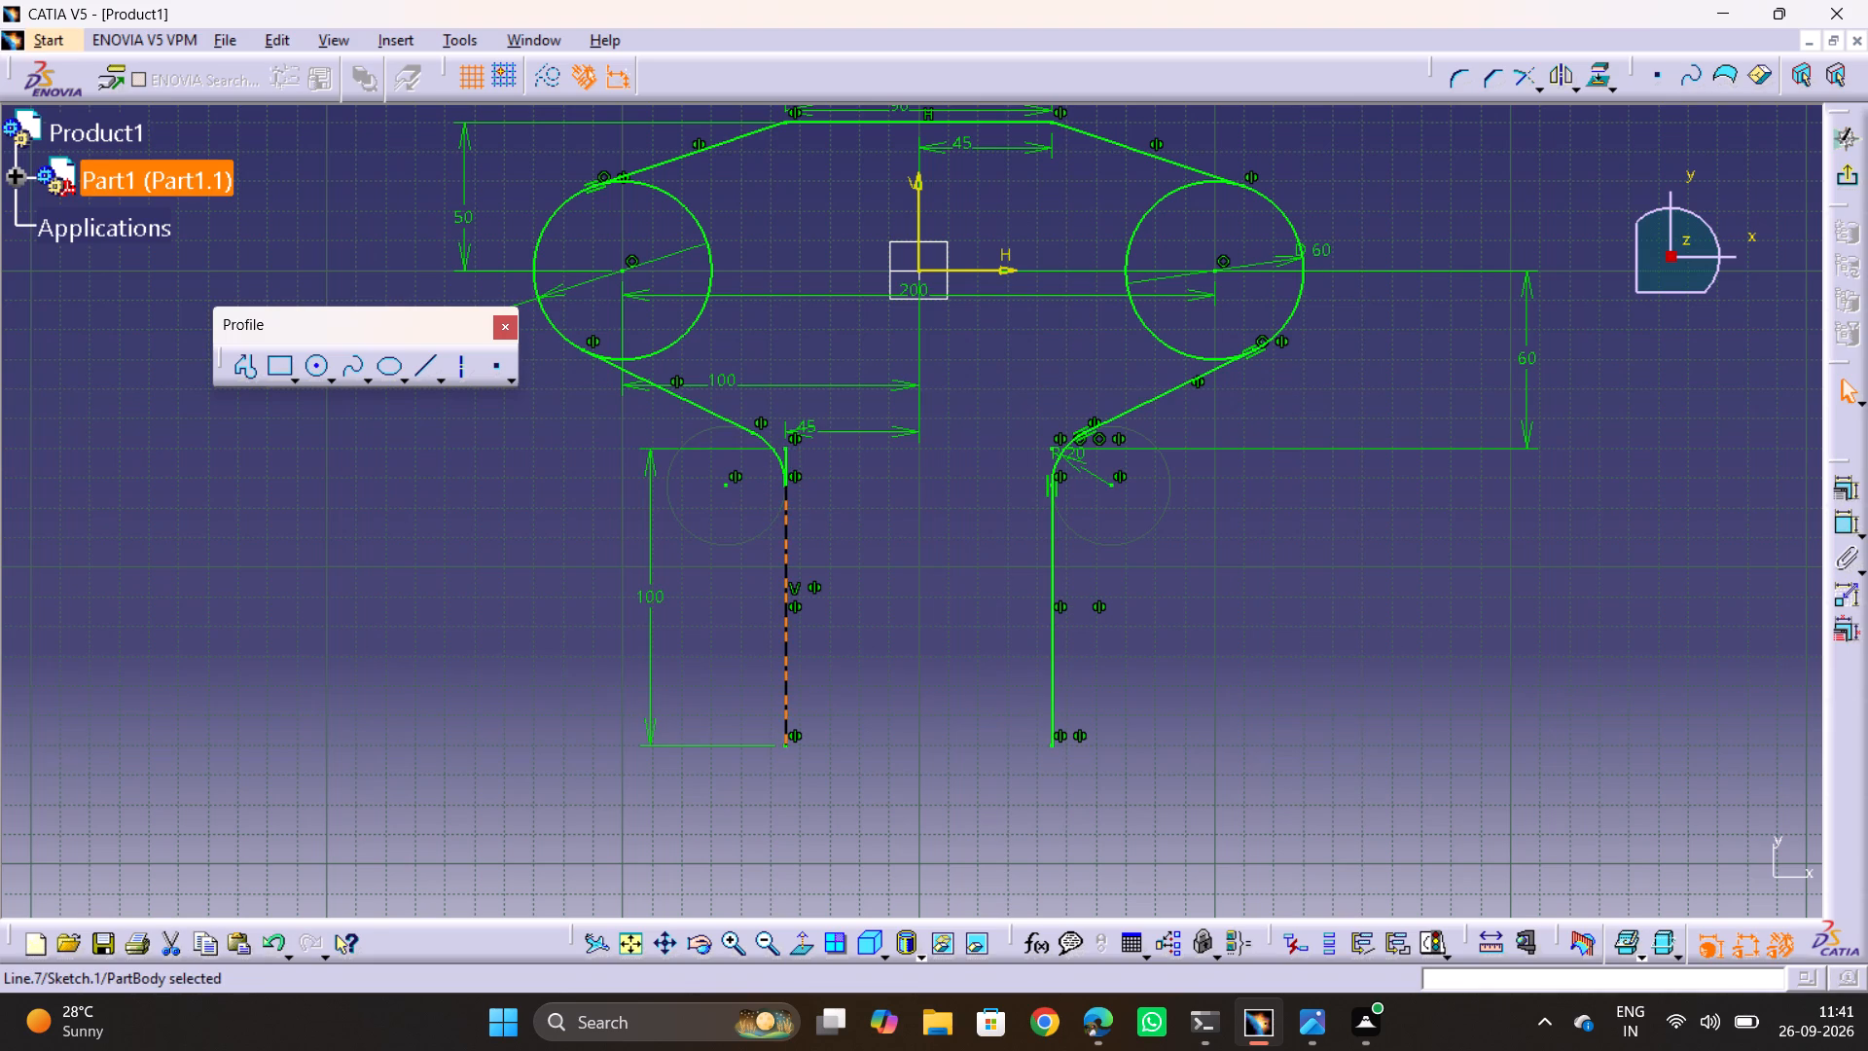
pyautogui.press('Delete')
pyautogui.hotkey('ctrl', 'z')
# Undo the mirror and re-mirror only the right lower tangent line and corner arc about the vertical axis, excluding the web side.
pyautogui.hotkey('ctrl', 'z')
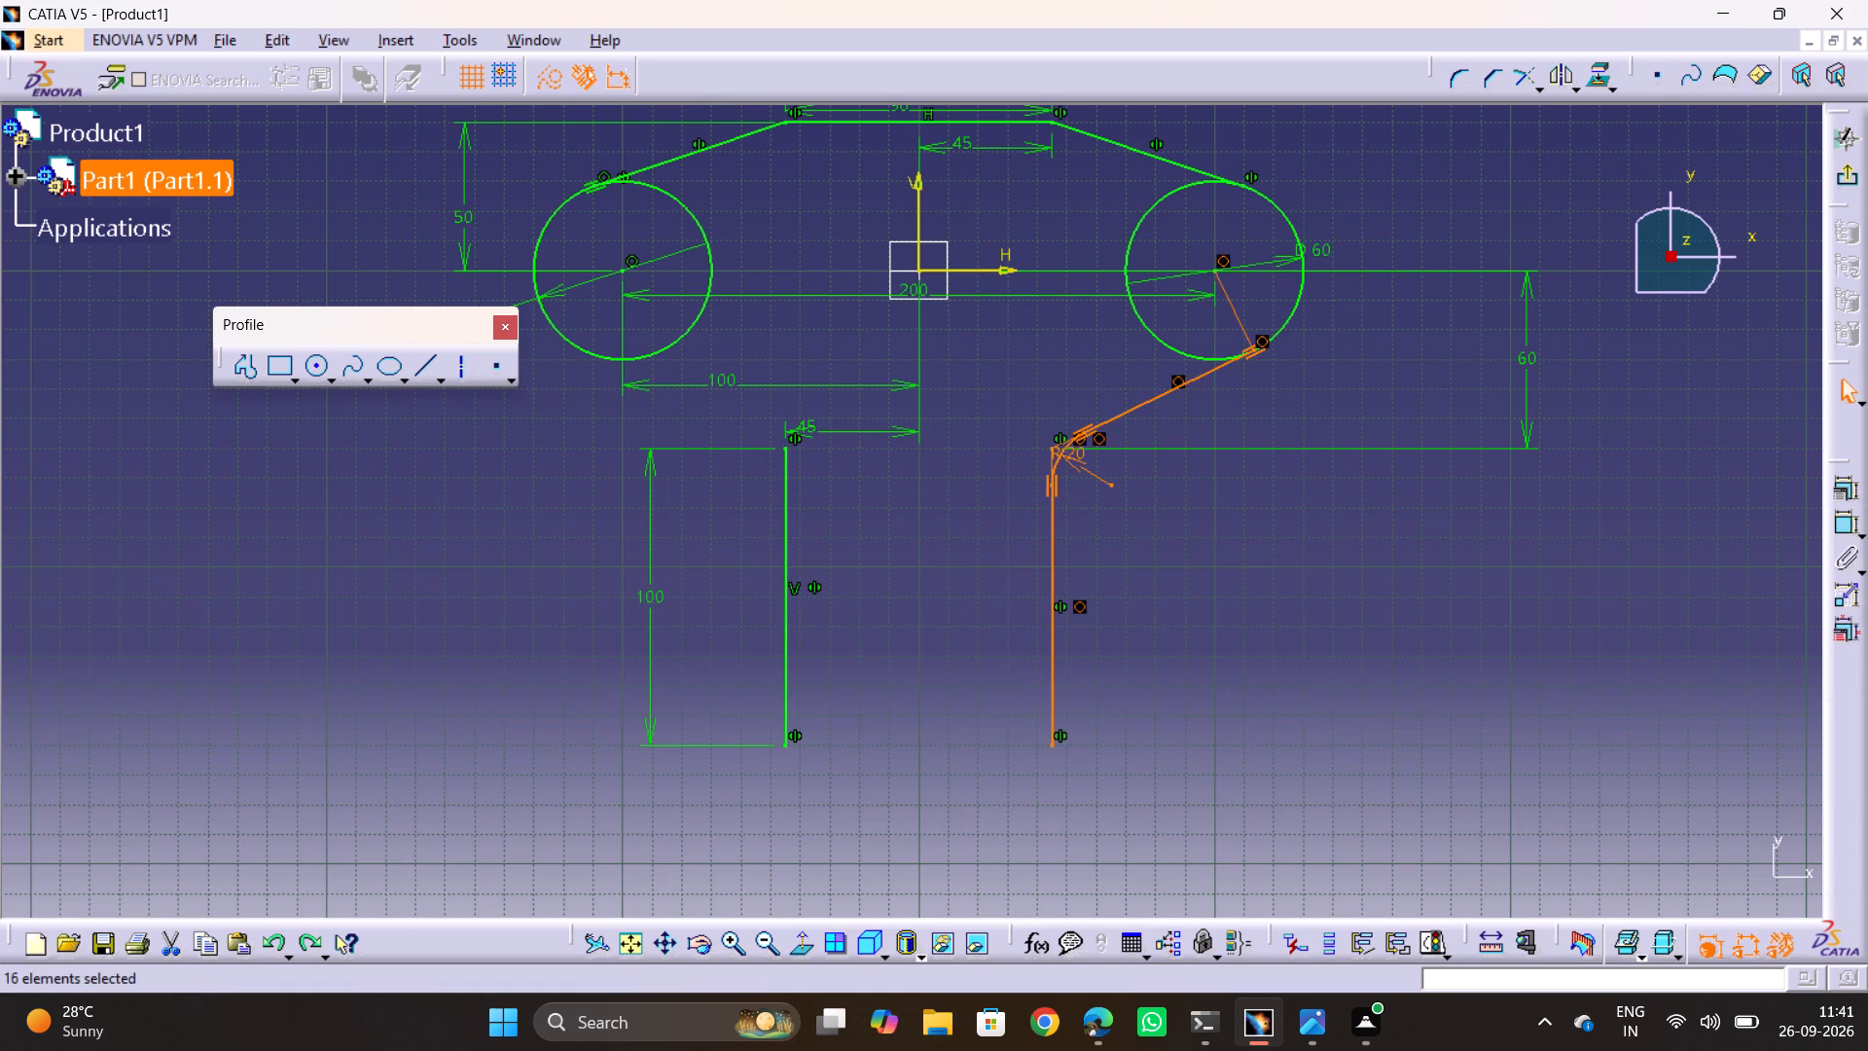
pyautogui.keyDown('ctrl'); pyautogui.click(1051, 647); pyautogui.keyUp('ctrl')
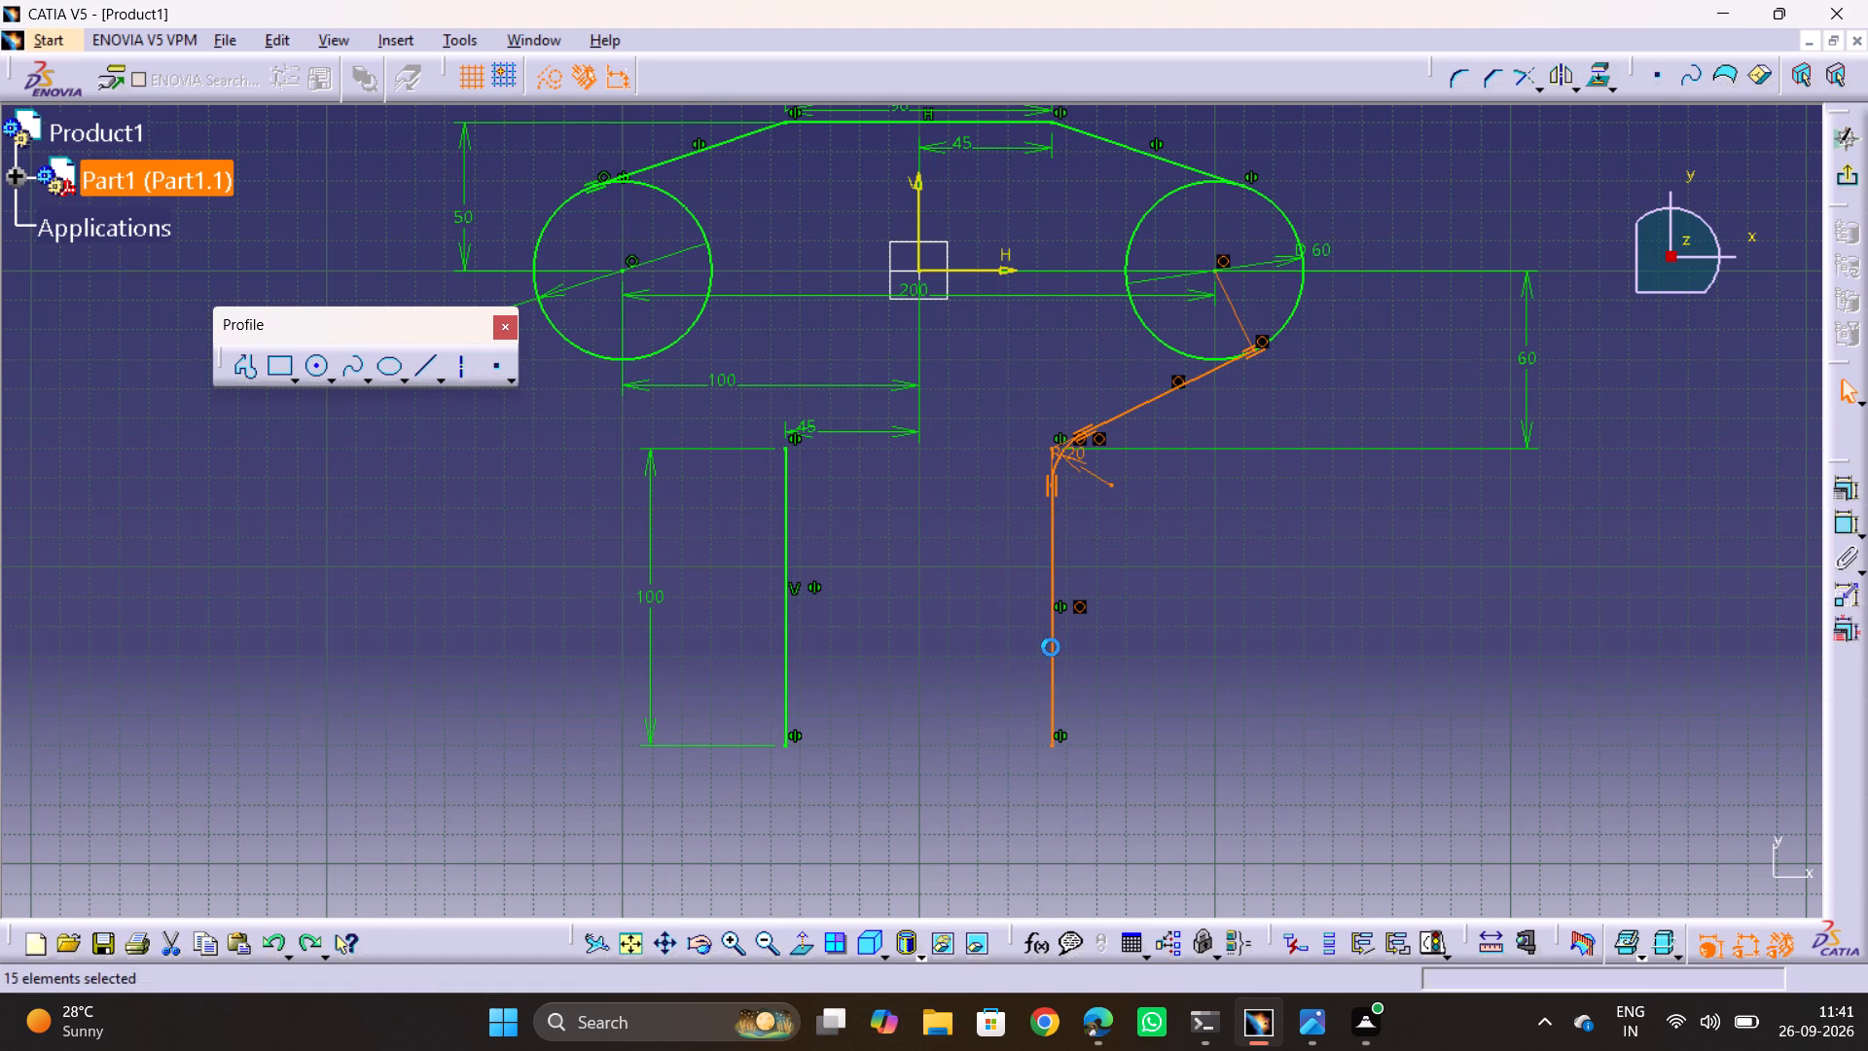
pyautogui.click(1556, 81)
pyautogui.click(920, 210)
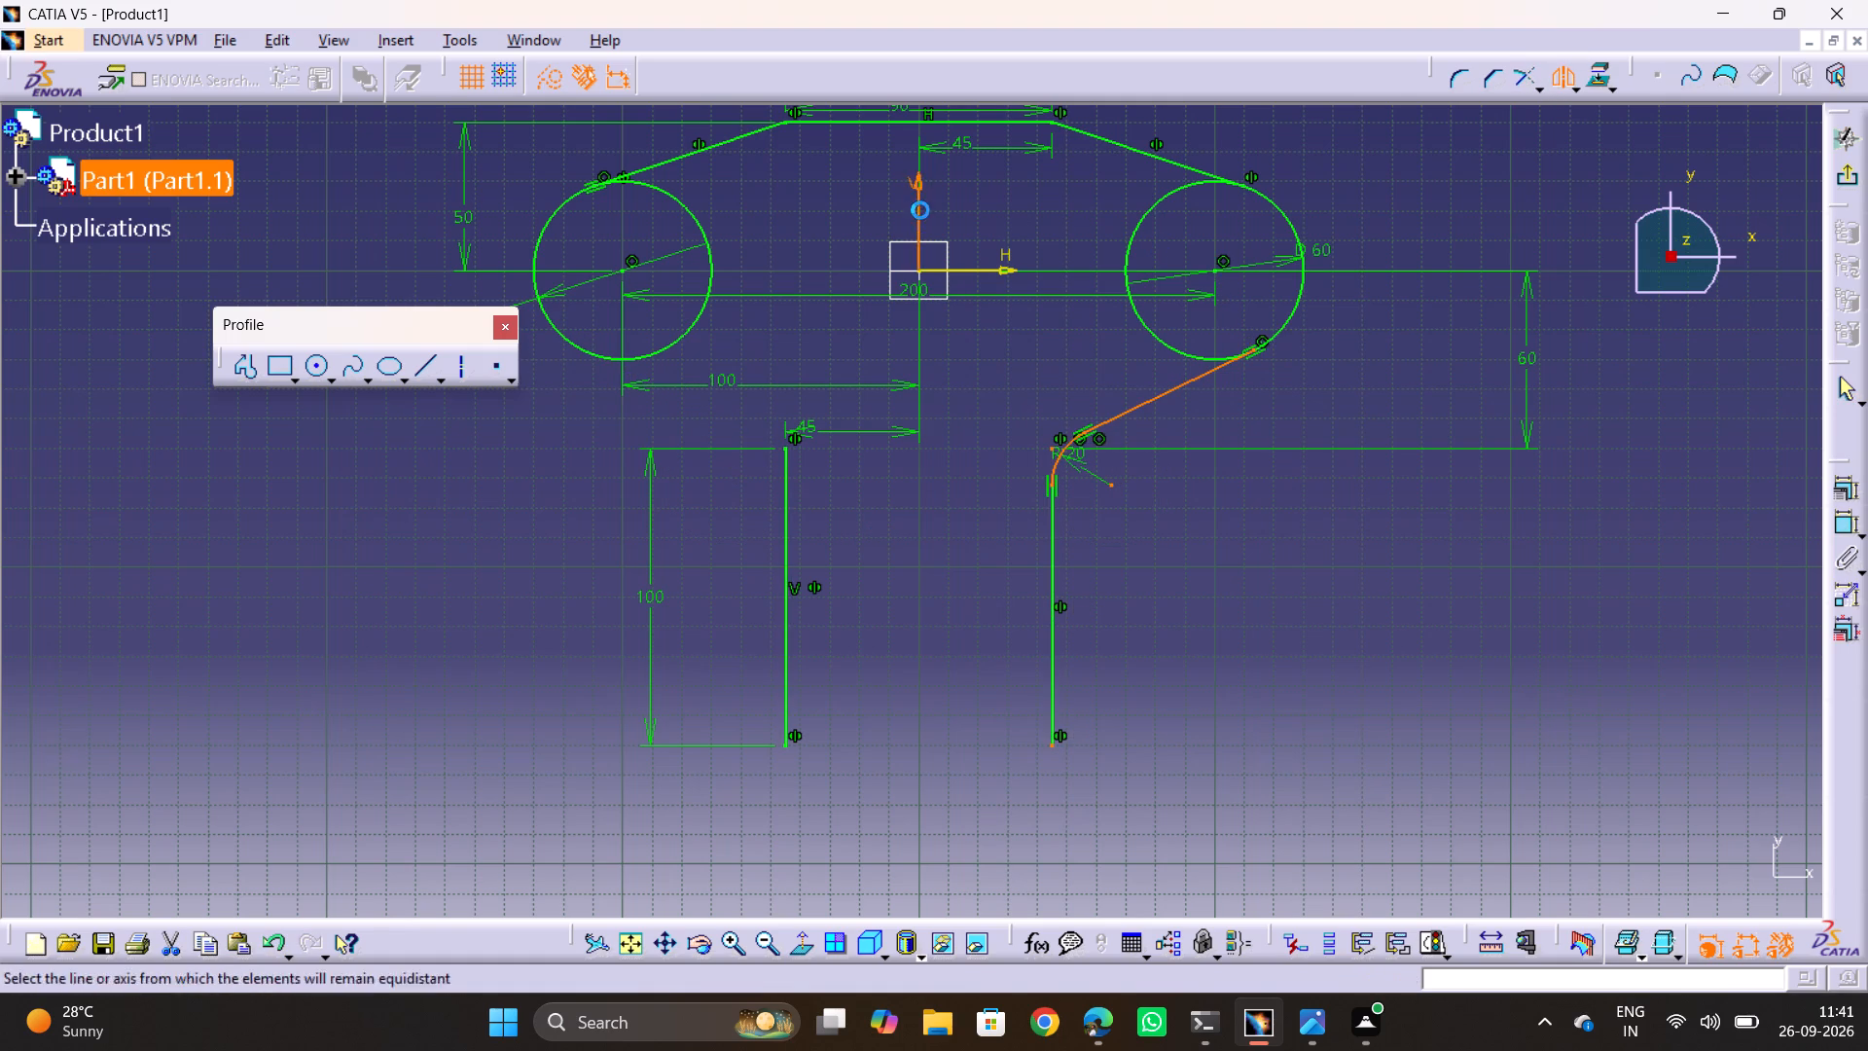
pyautogui.click(902, 509)
# Quick Trim the left web side's stub above the corner arc, converting the line's length constraint into a distance.
pyautogui.keyDown('ctrl'); pyautogui.moveTo(820, 481); pyautogui.dragTo(894, 374, button='middle'); pyautogui.keyUp('ctrl')
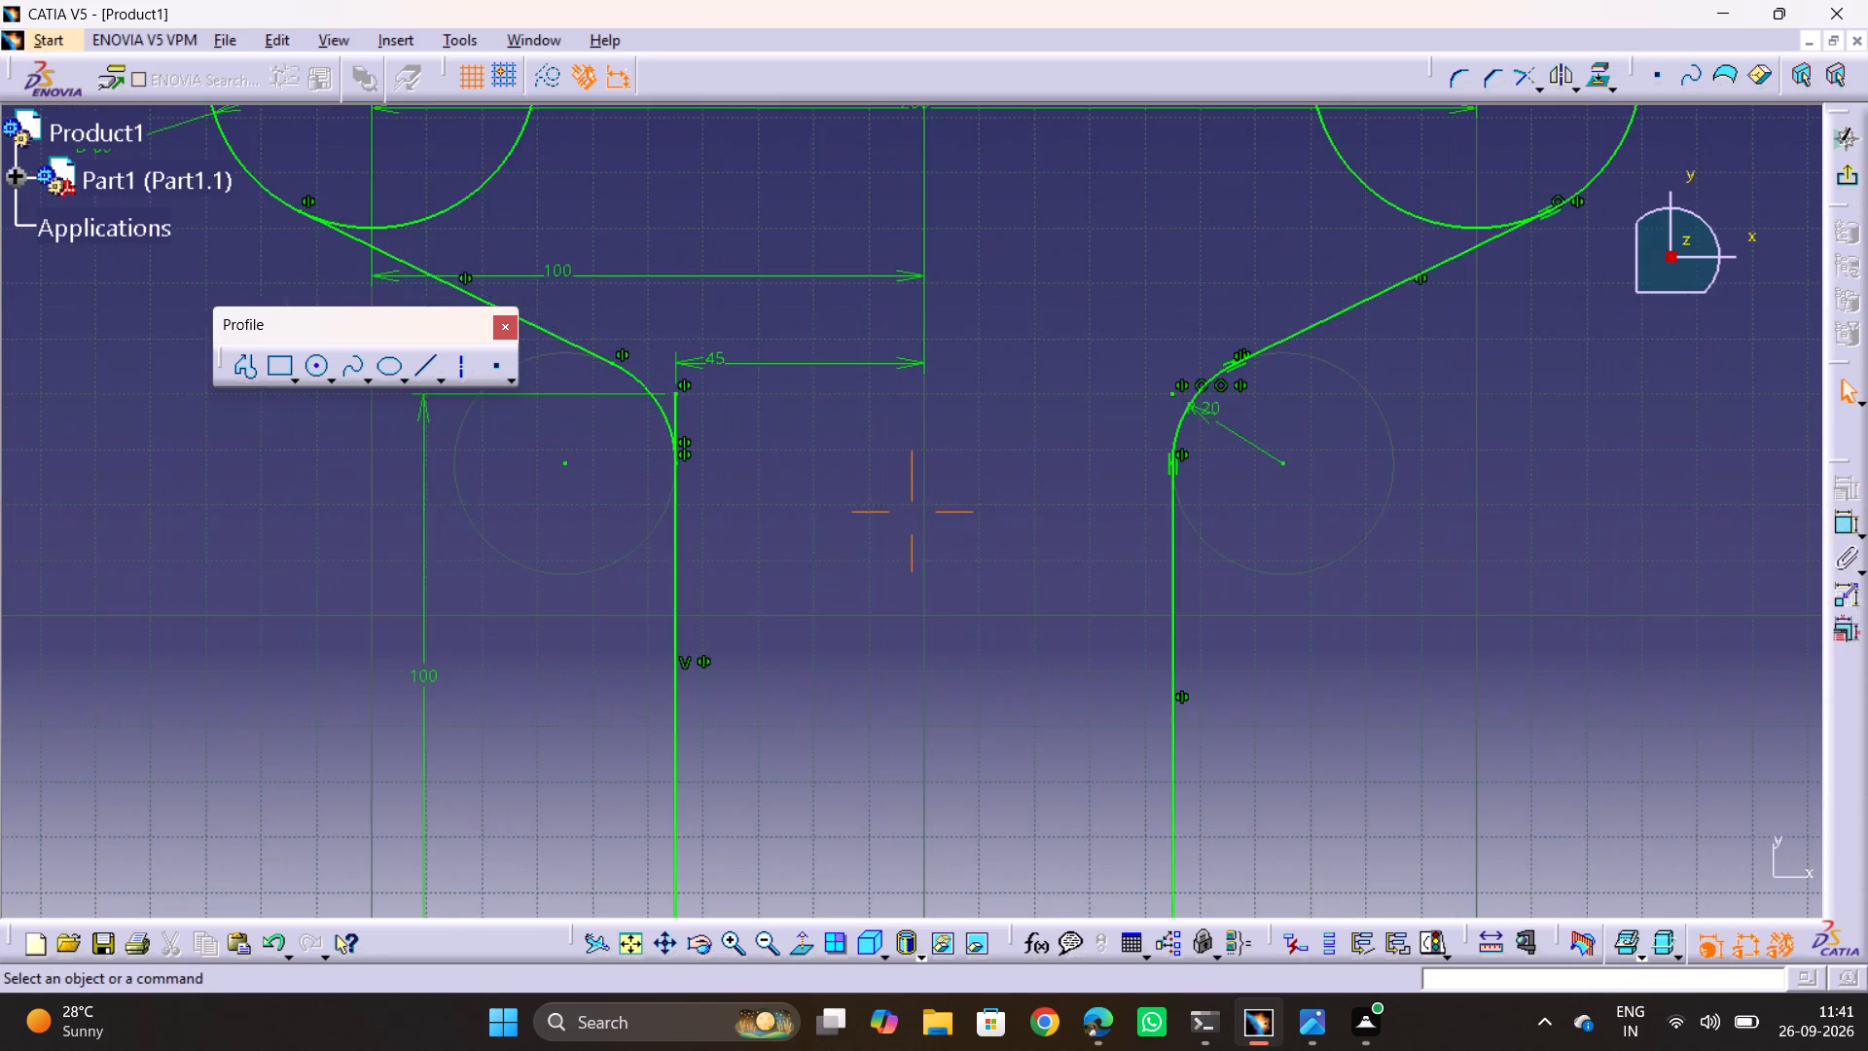
pyautogui.moveTo(727, 417); pyautogui.dragTo(1136, 411, button='middle')
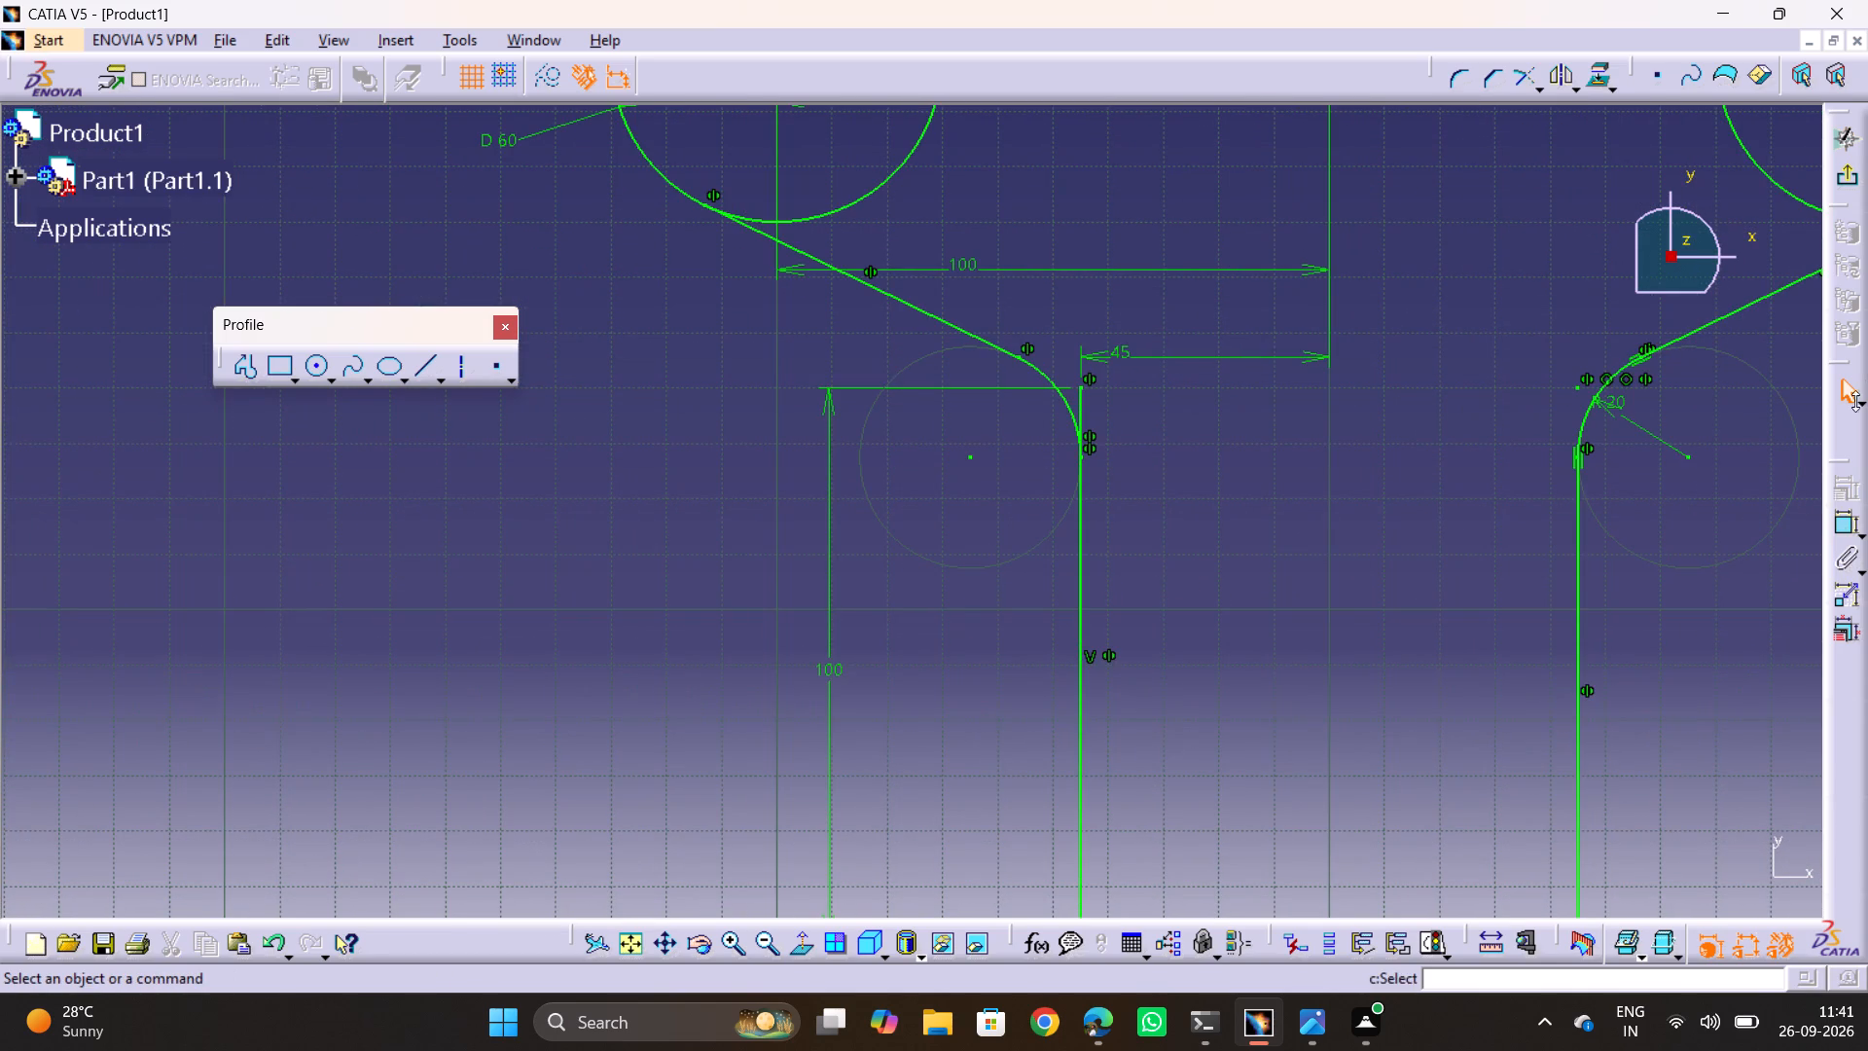
pyautogui.click(1540, 94)
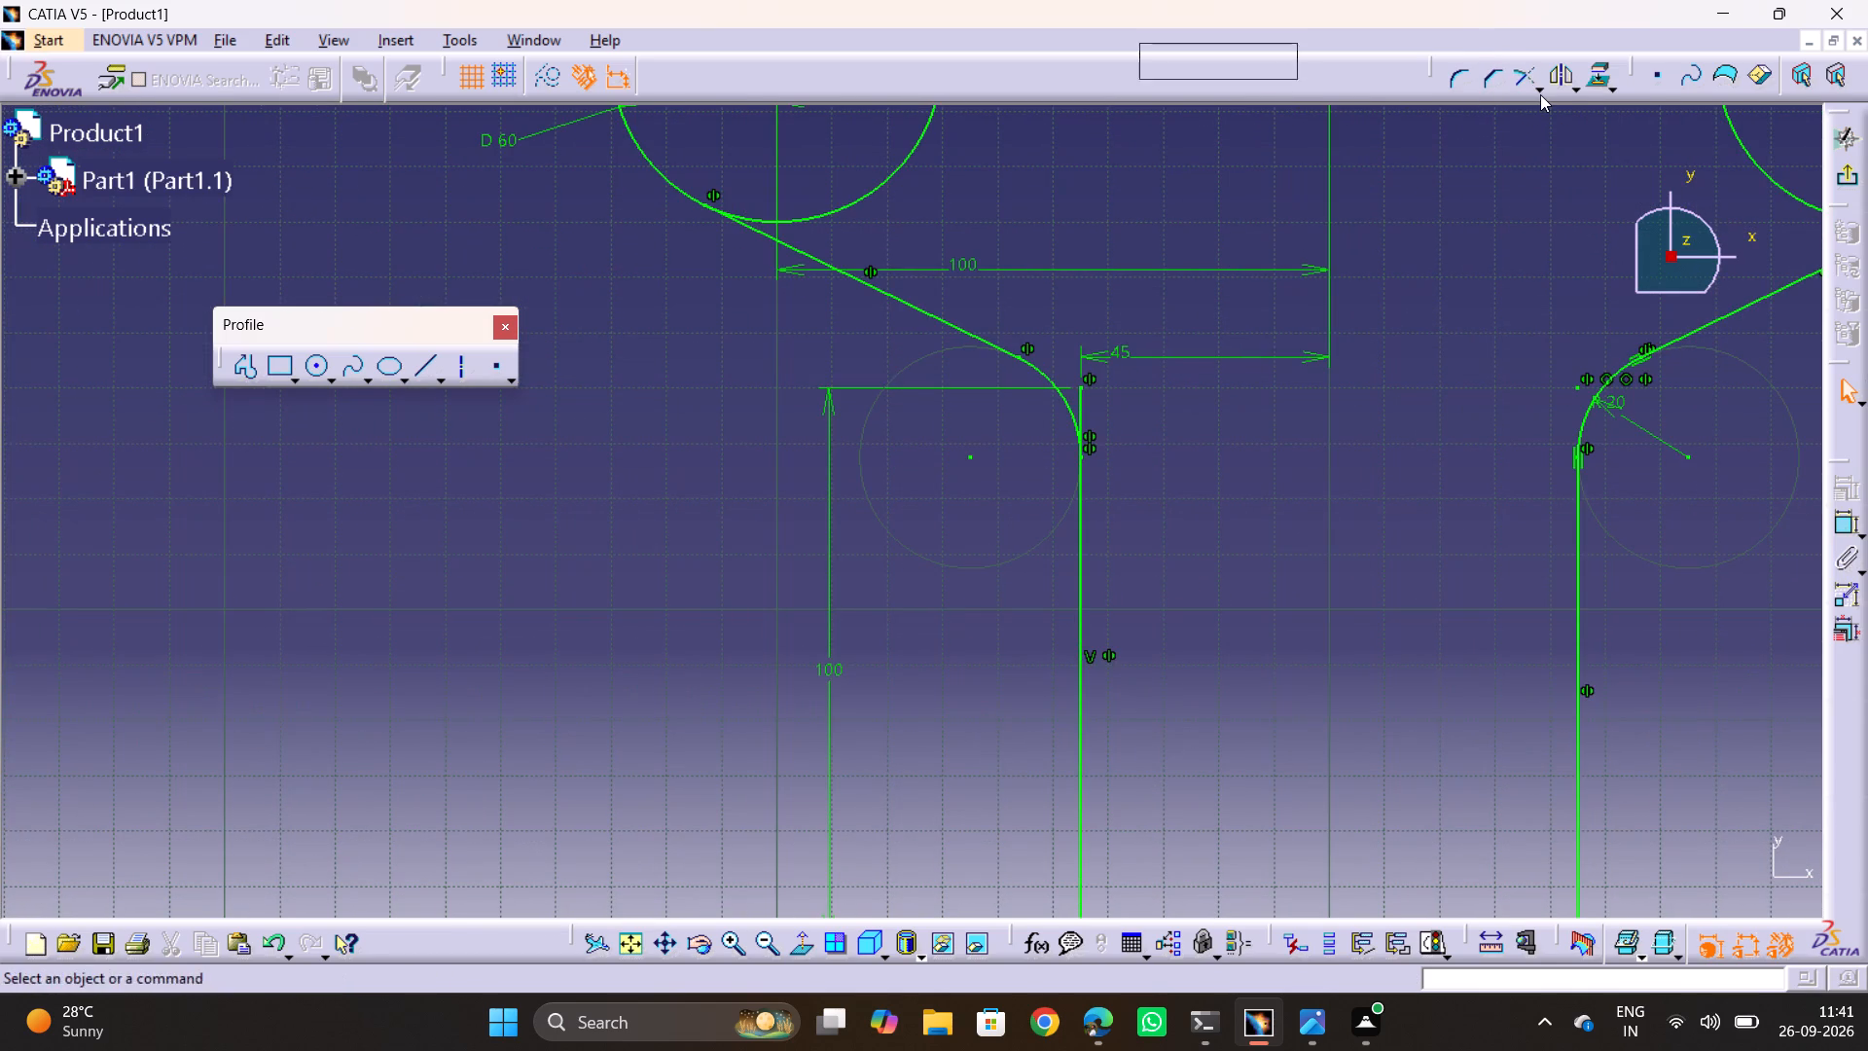
pyautogui.click(1540, 84)
pyautogui.click(1554, 181)
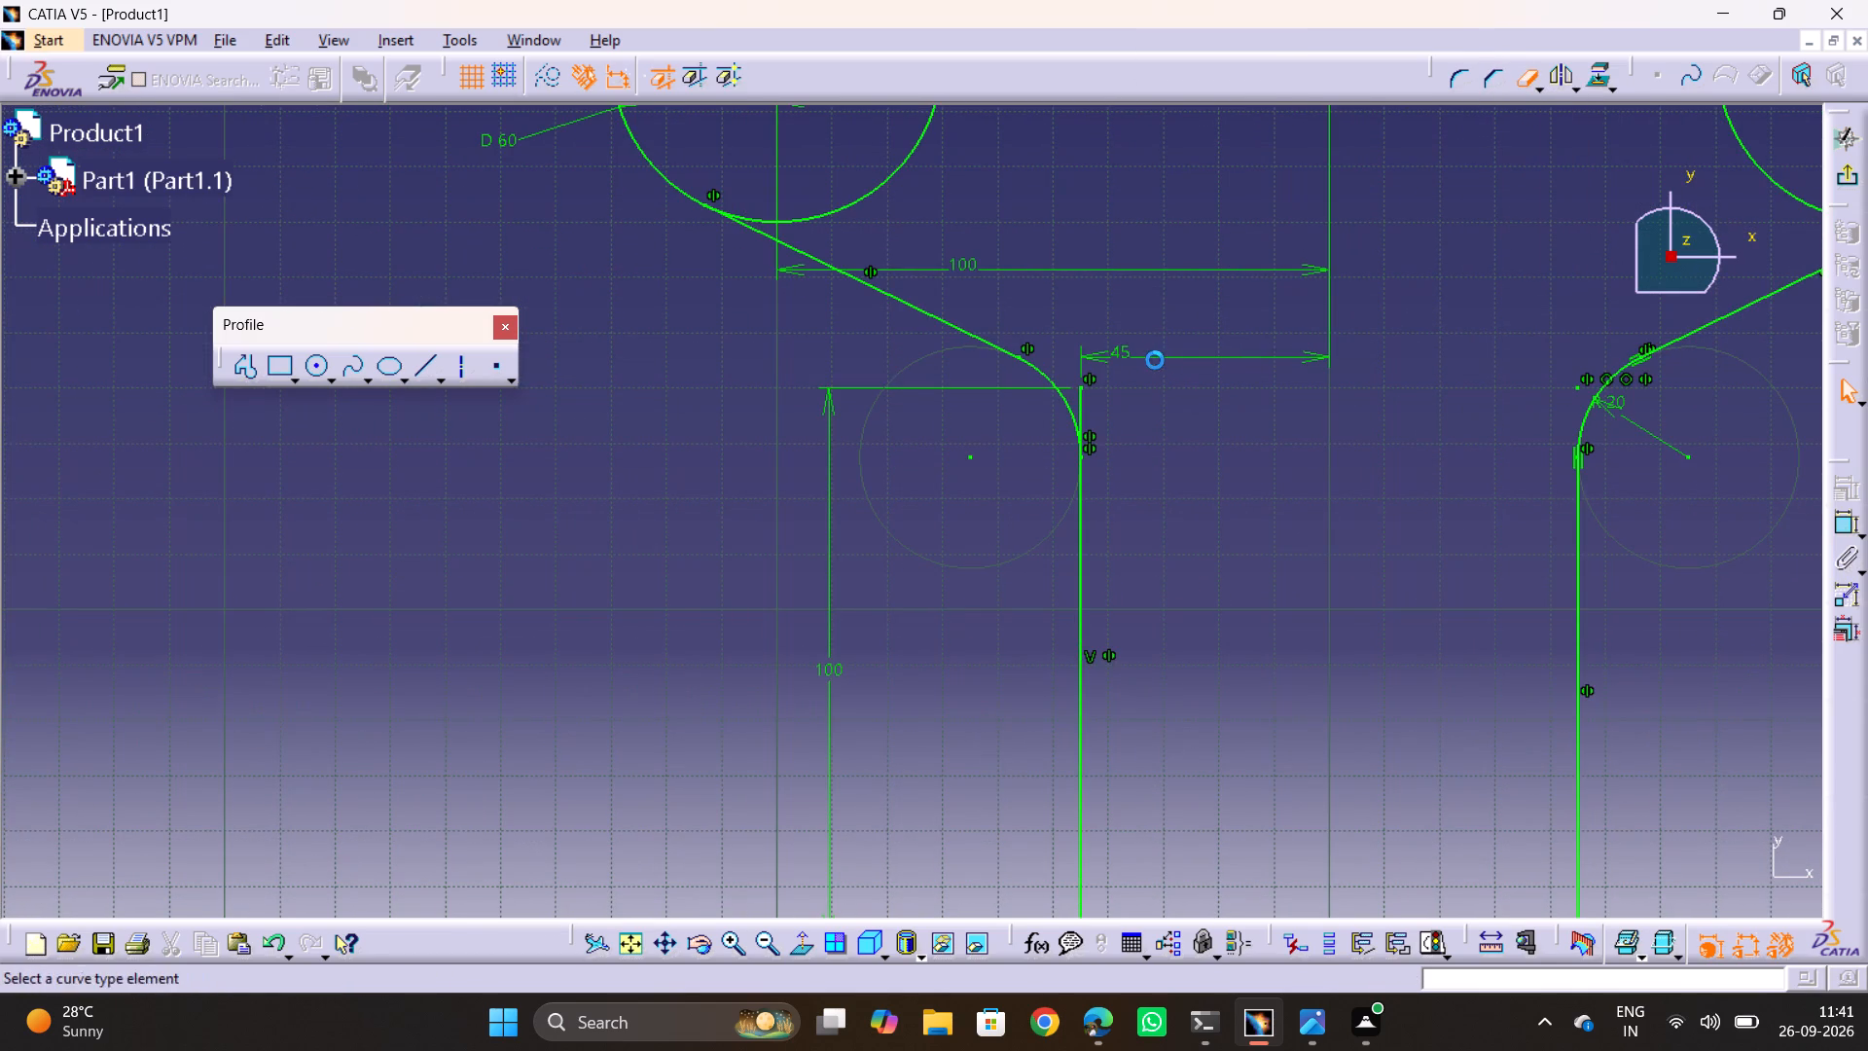
pyautogui.click(1080, 397)
pyautogui.click(963, 552)
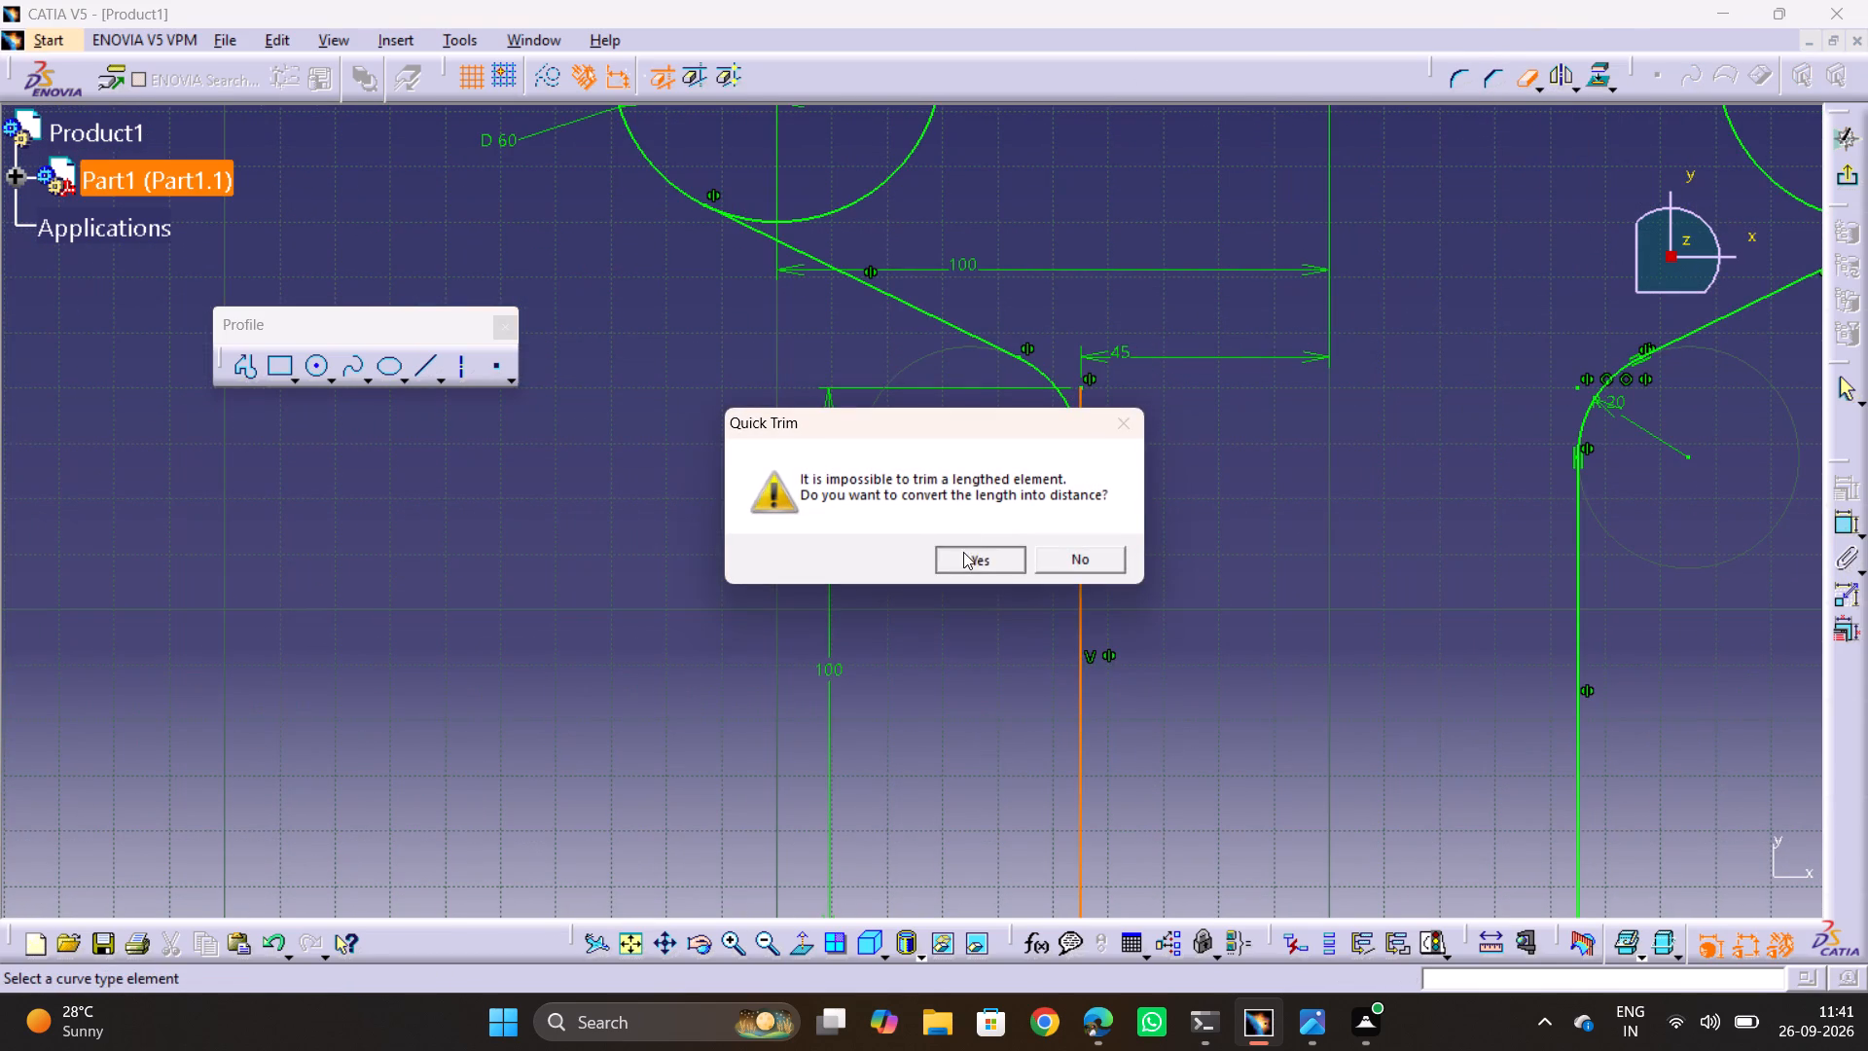
pyautogui.click(1372, 541)
pyautogui.keyDown('ctrl'); pyautogui.moveTo(1376, 507); pyautogui.dragTo(1366, 561, button='middle'); pyautogui.keyUp('ctrl')
pyautogui.press('`')
pyautogui.press('Escape')
pyautogui.press('Escape')
pyautogui.press('Escape')
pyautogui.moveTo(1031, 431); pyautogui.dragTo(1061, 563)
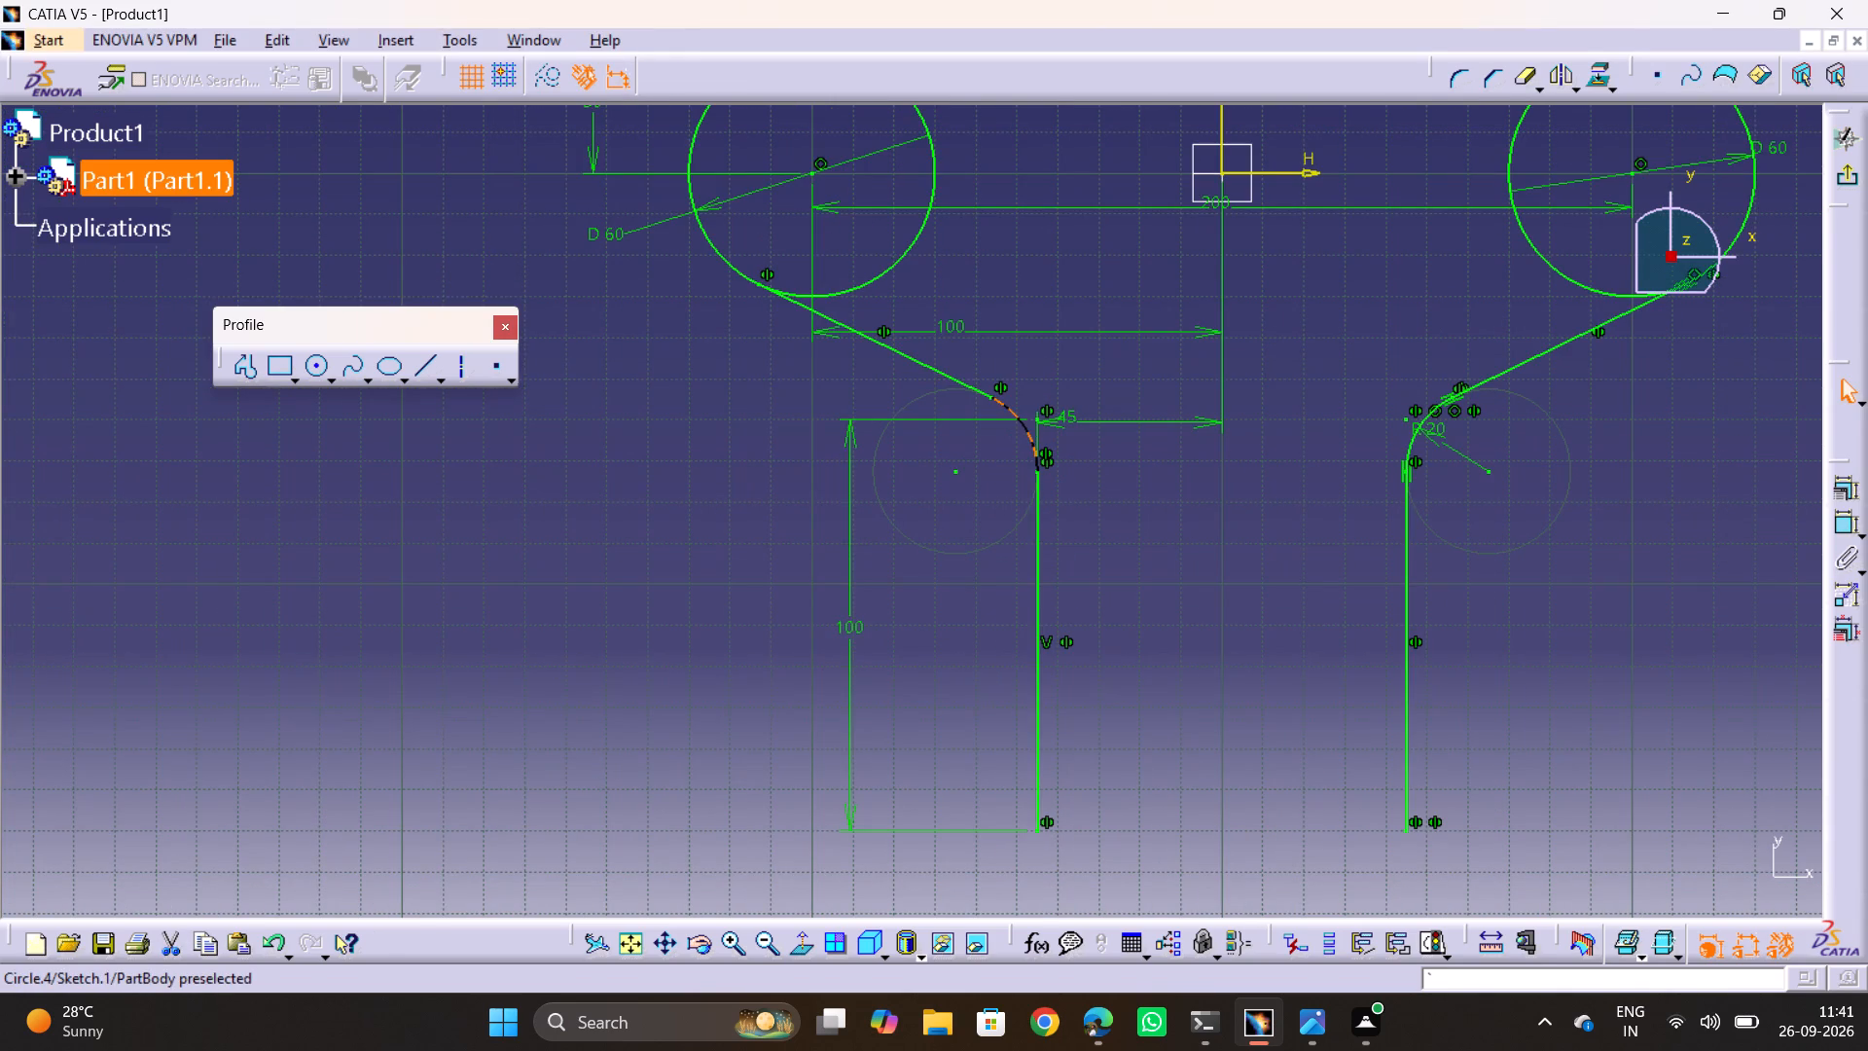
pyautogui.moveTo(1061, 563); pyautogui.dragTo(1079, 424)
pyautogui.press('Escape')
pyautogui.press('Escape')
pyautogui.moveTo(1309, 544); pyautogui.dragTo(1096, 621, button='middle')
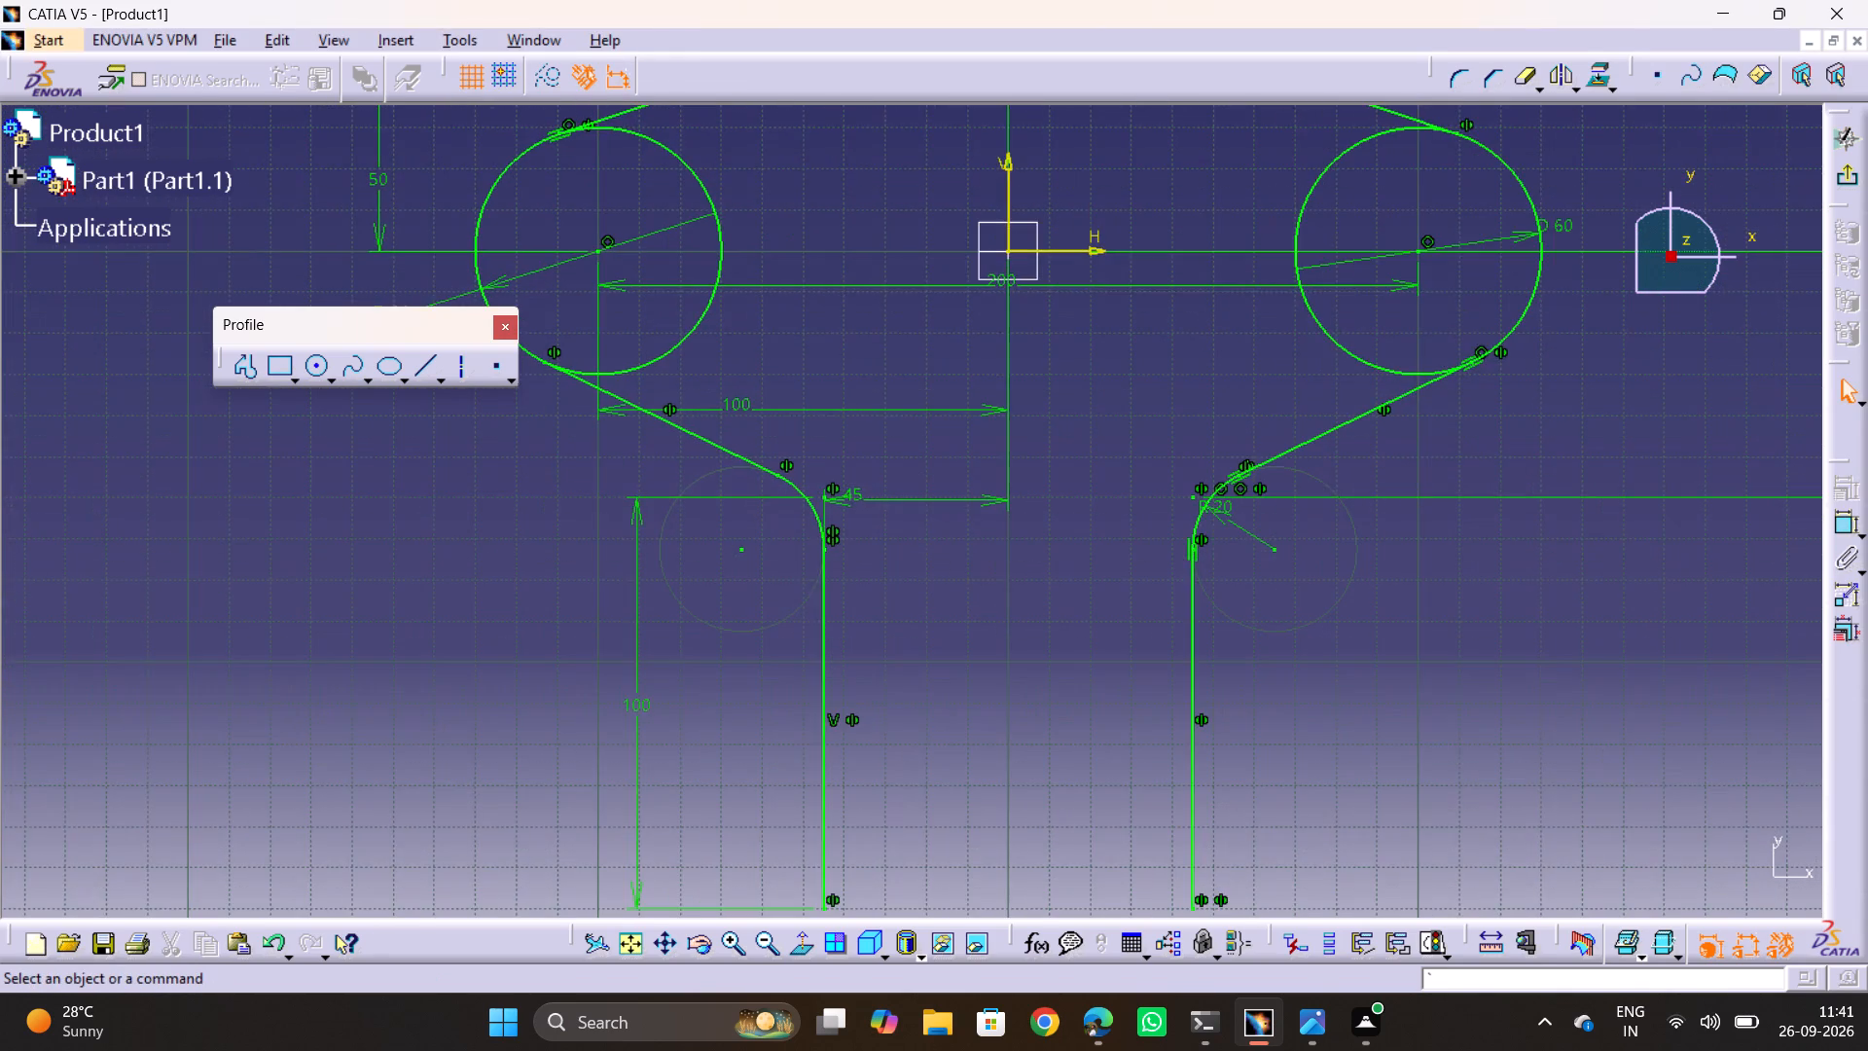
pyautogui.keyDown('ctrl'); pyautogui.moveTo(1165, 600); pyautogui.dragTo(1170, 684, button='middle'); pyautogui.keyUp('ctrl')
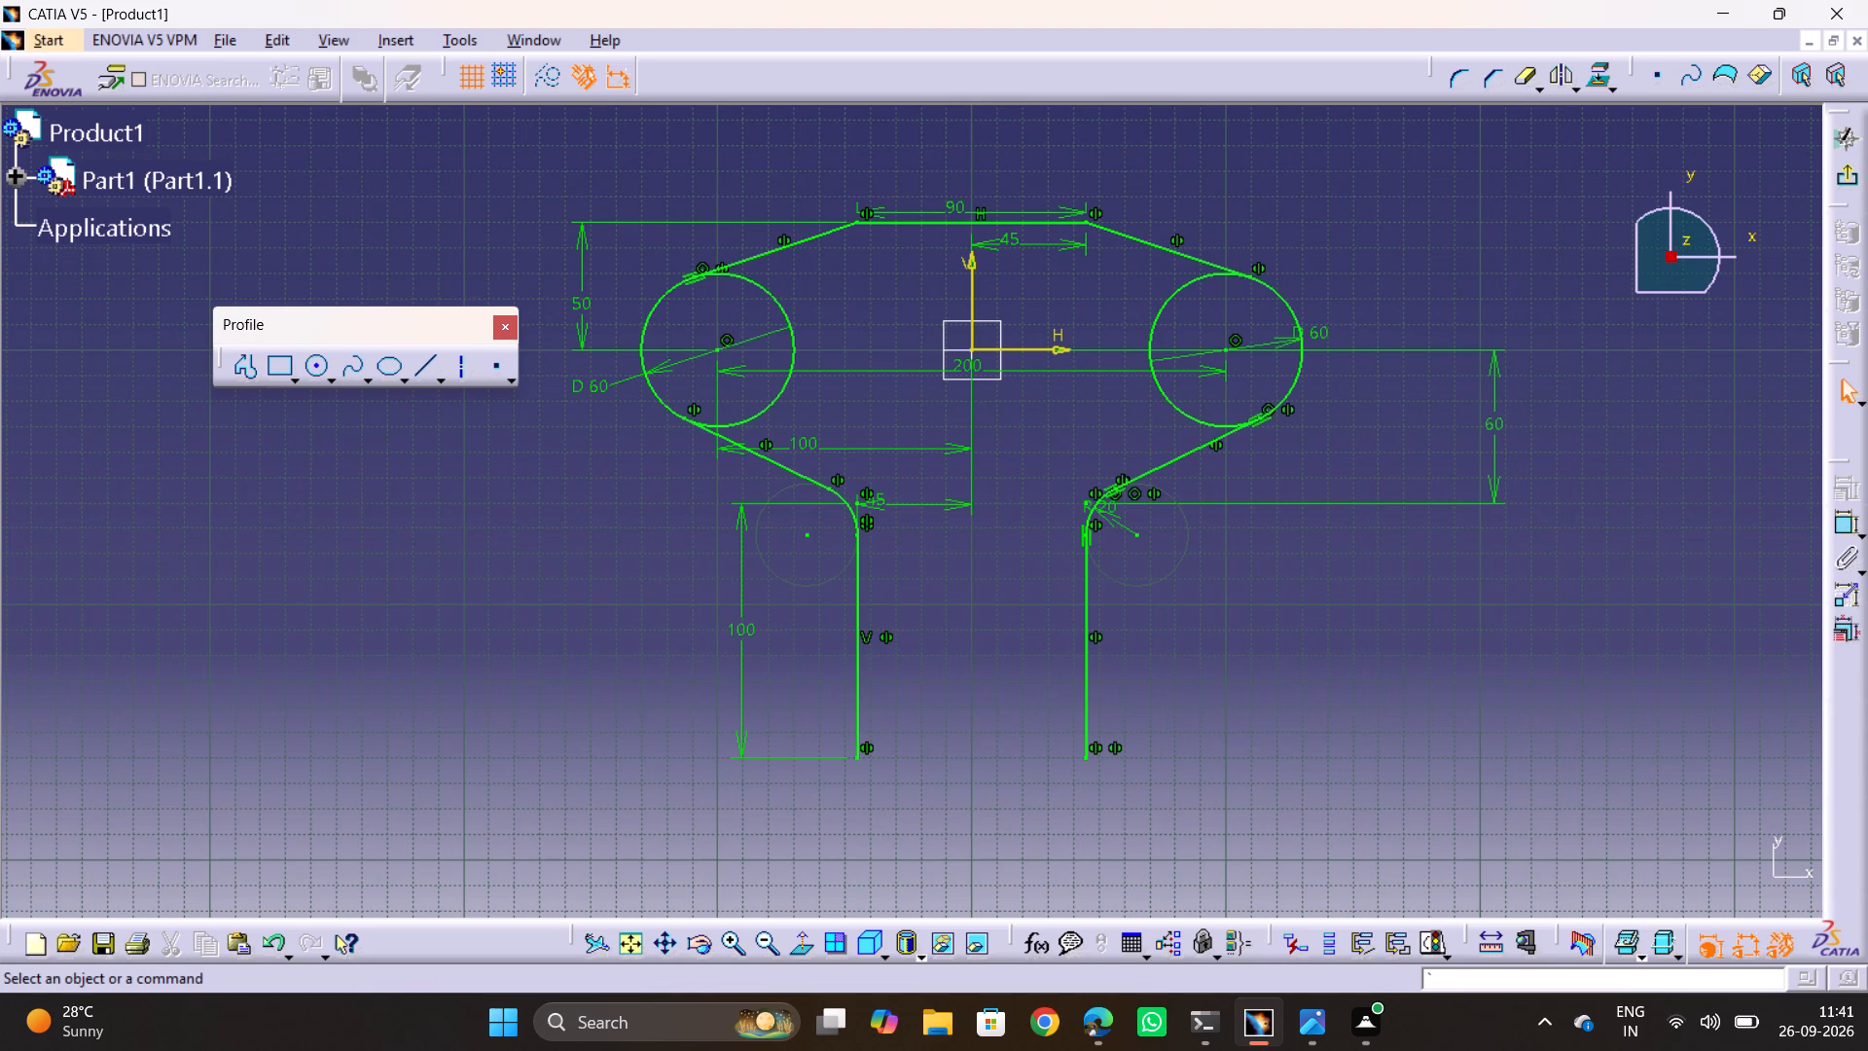
# Examine the front and left views of reference drawing 1.jpg for the shape and dimensions below the web, comparing with the sketch.
pyautogui.hotkey('alt', 'Tab')
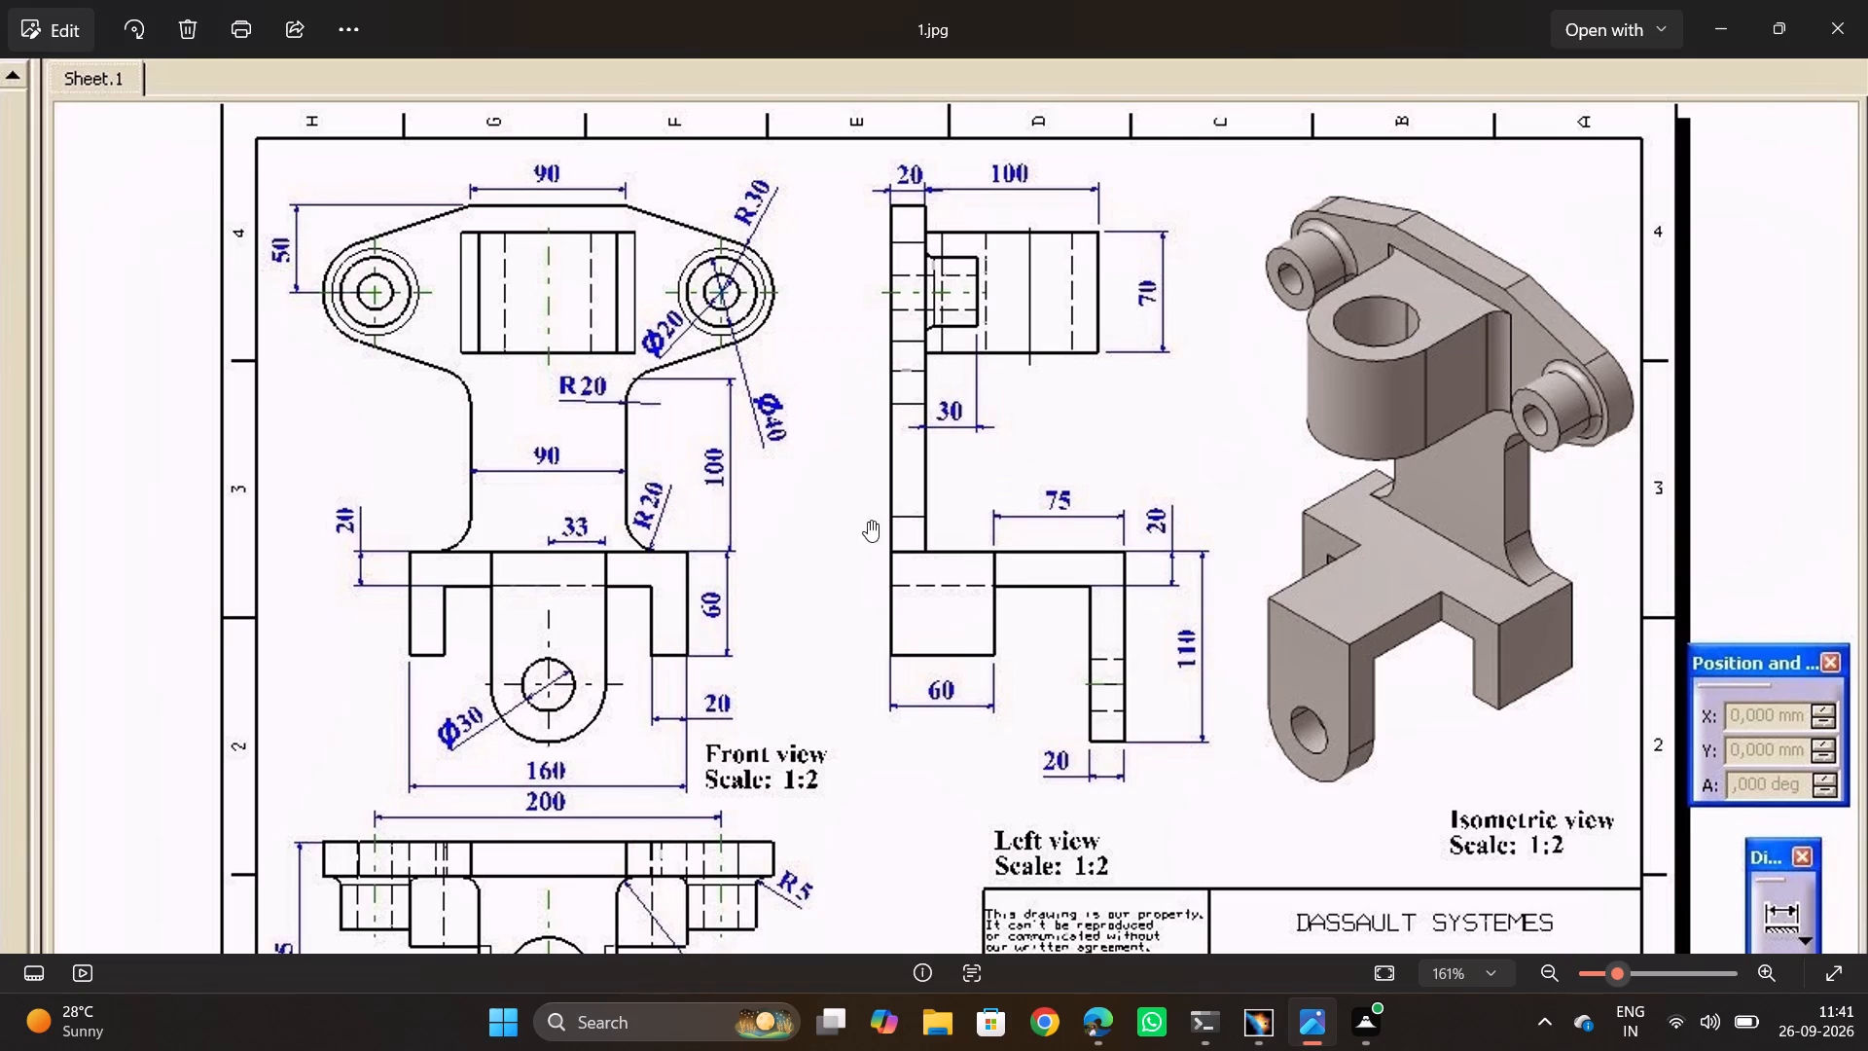
pyautogui.hotkey('alt', 'Tab')
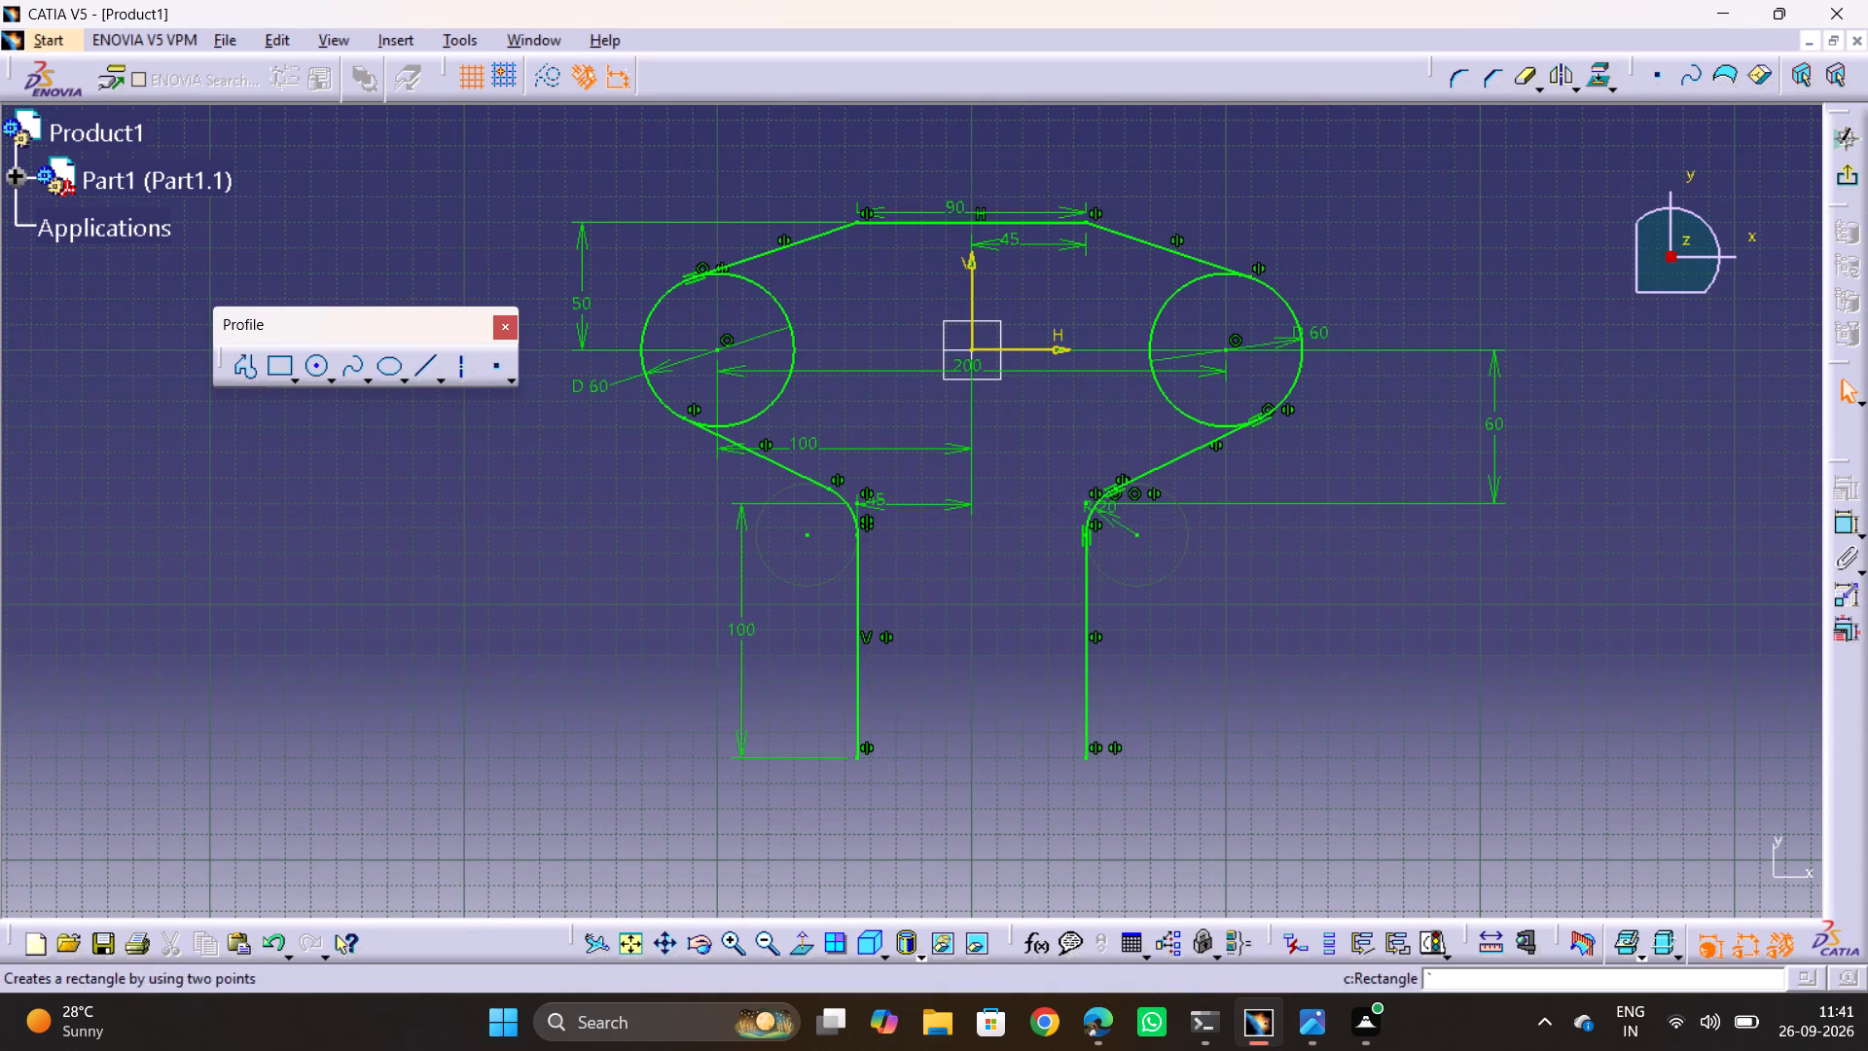
pyautogui.hotkey('alt', 'Tab')
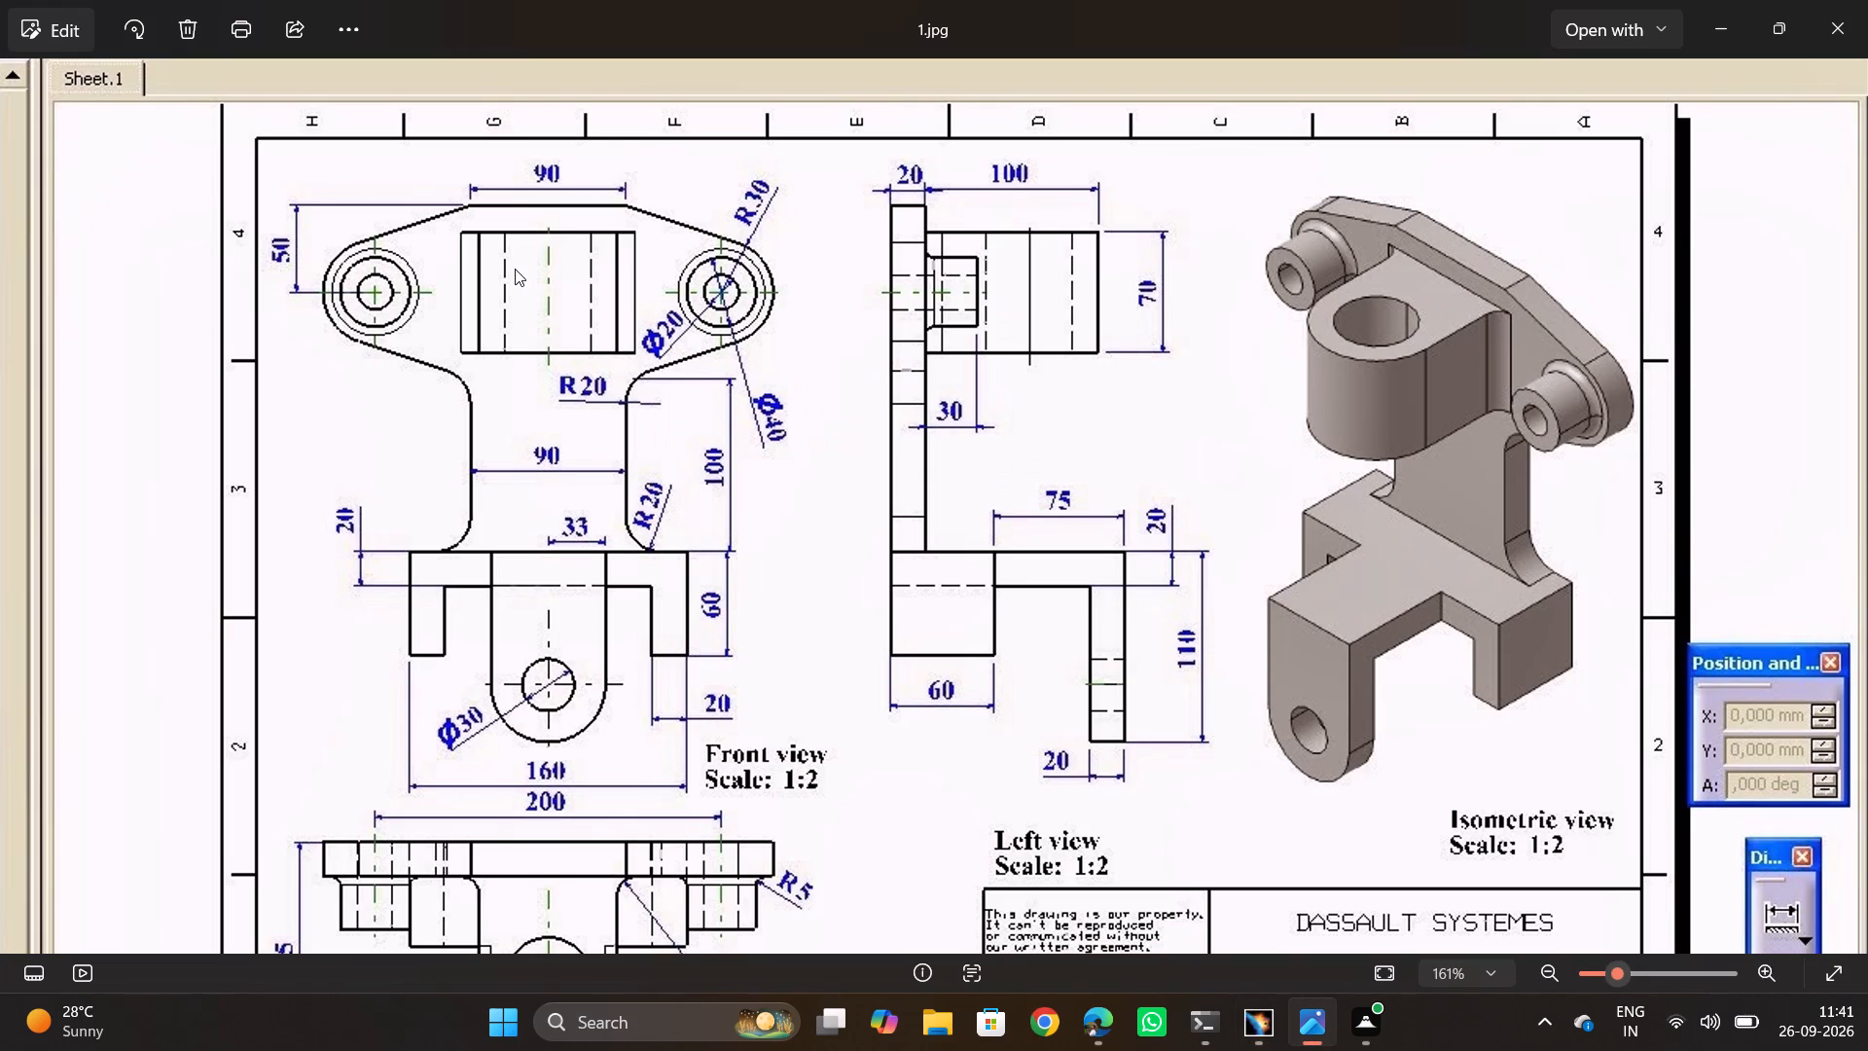
pyautogui.hotkey('alt', 'Tab')
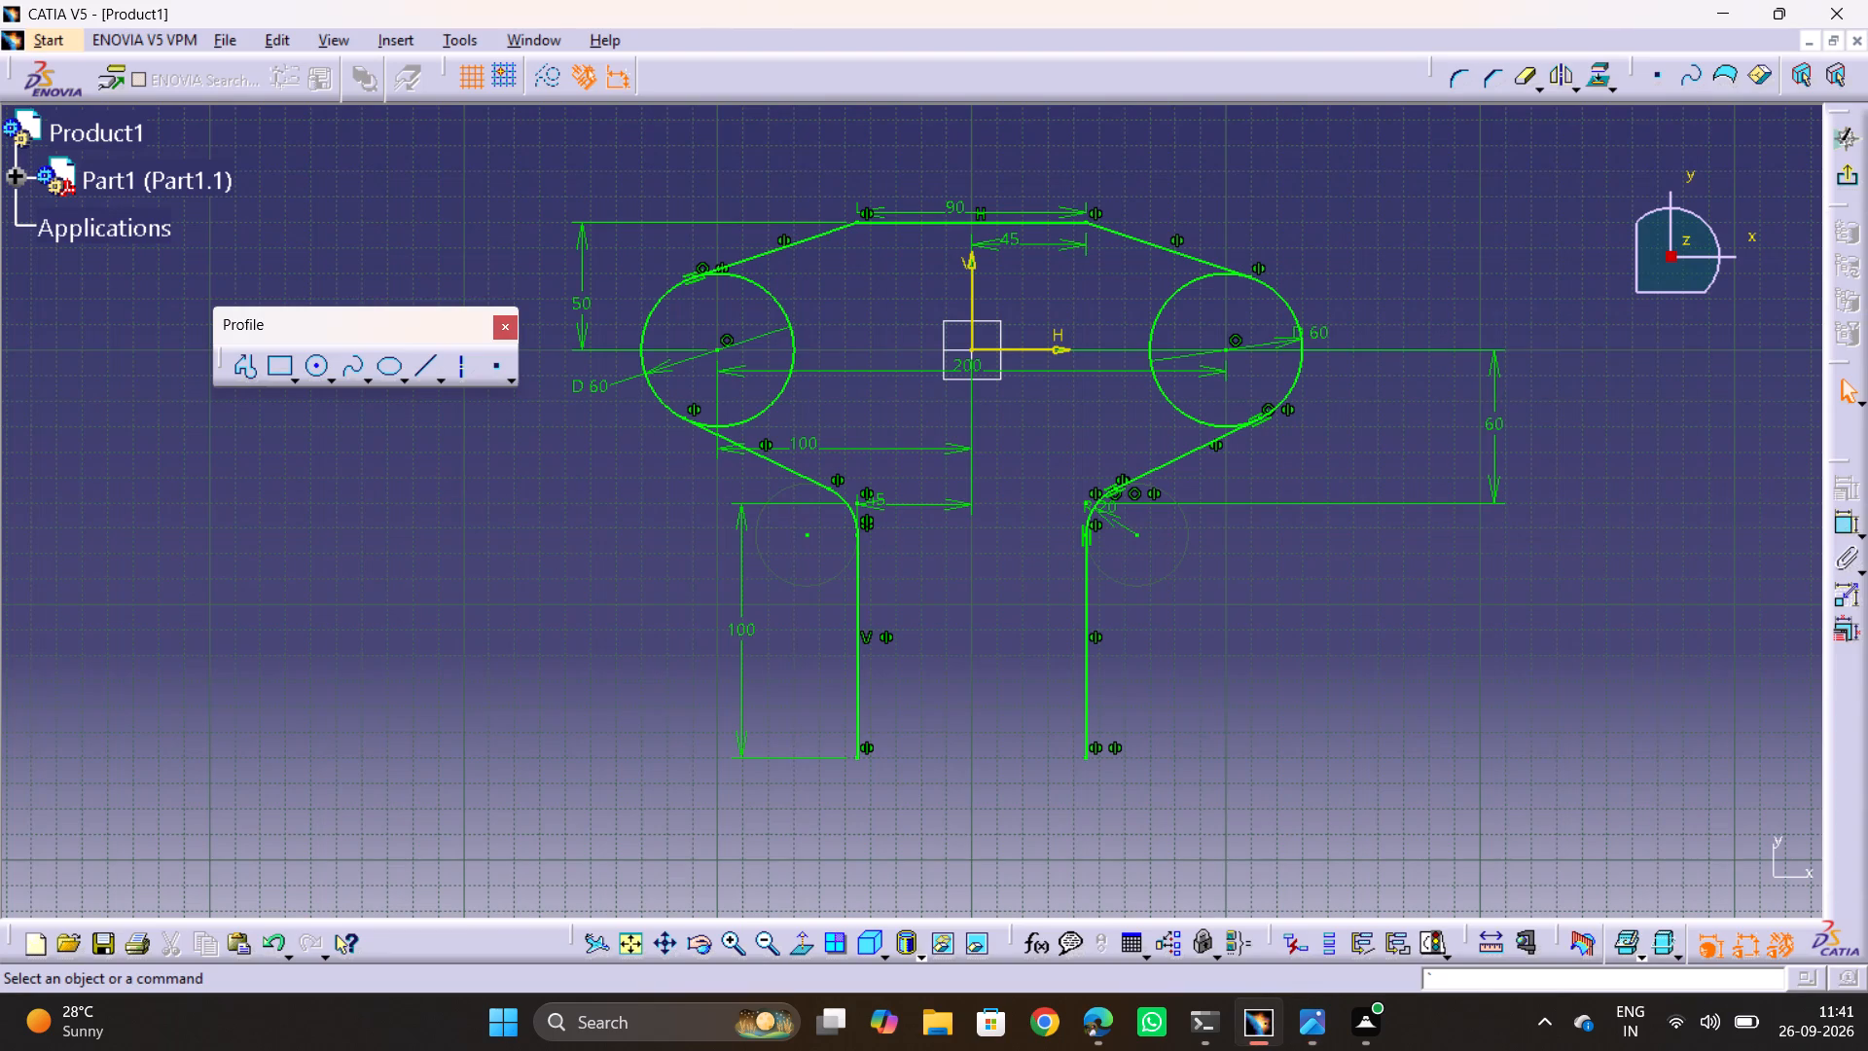
pyautogui.hotkey('alt', 'Tab')
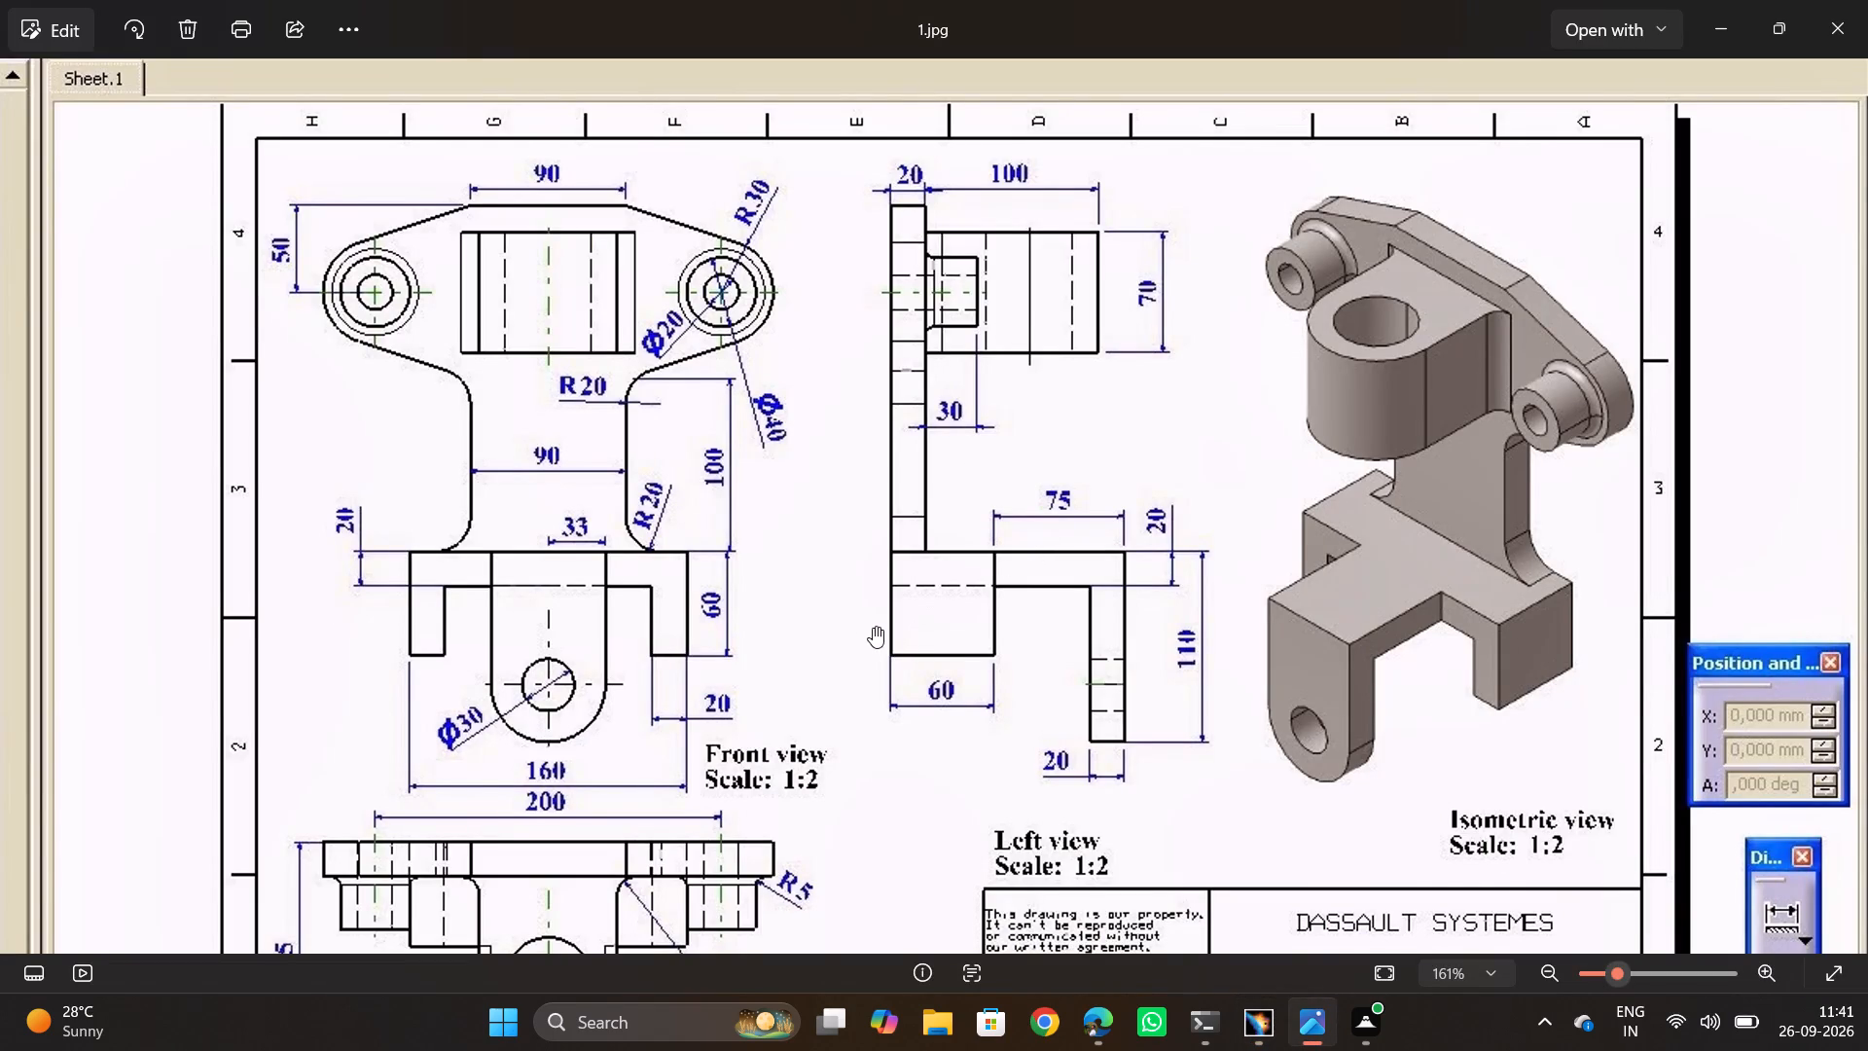
pyautogui.moveTo(870, 563); pyautogui.dragTo(883, 161, button='middle')
pyautogui.moveTo(806, 478); pyautogui.dragTo(748, 766, button='middle')
pyautogui.moveTo(748, 766); pyautogui.dragTo(748, 767, button='middle')
pyautogui.hotkey('alt', 'Tab')
pyautogui.hotkey('alt', 'Tab')
pyautogui.hotkey('alt', 'Tab')
pyautogui.moveTo(1091, 723); pyautogui.dragTo(1098, 641, button='middle')
pyautogui.hotkey('alt', 'Tab')
pyautogui.hotkey('alt', 'Tab')
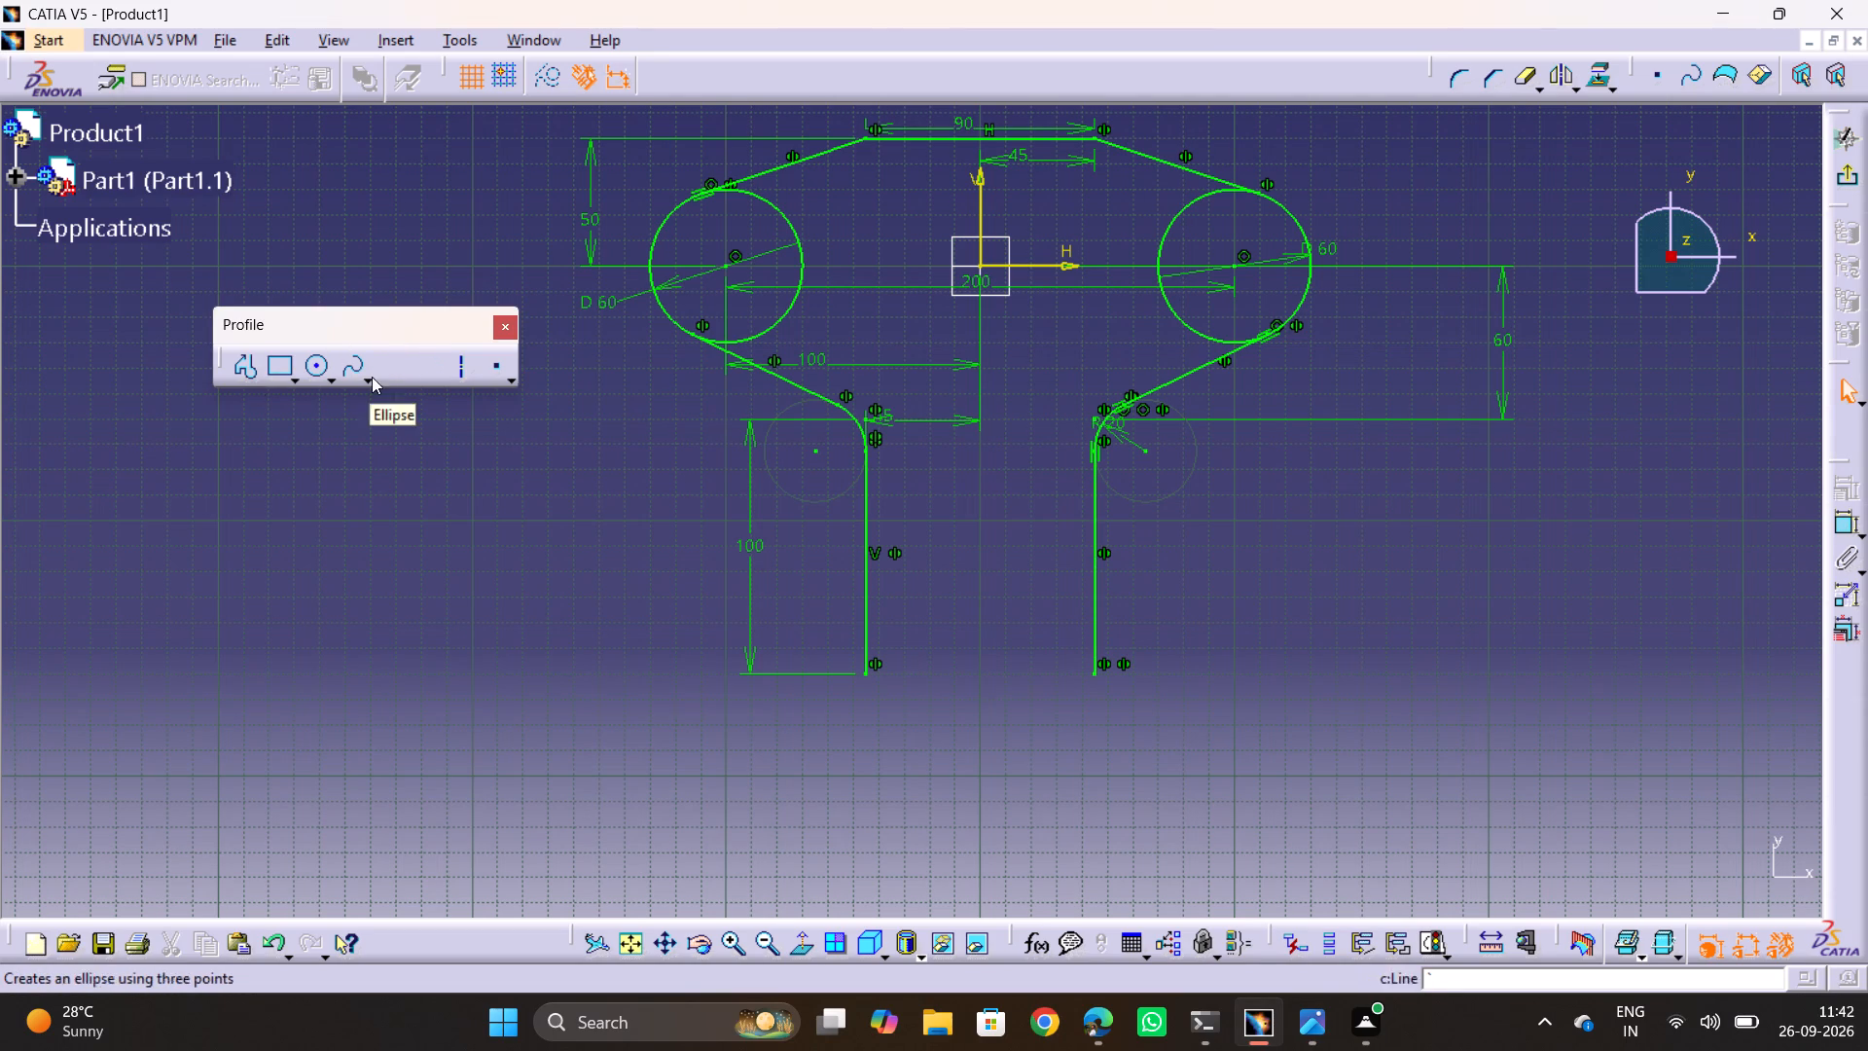
# Draw a horizontal Profile line about 231 mm long at V -160 mm, crossing the lower ends of both web sides.
pyautogui.click(254, 371)
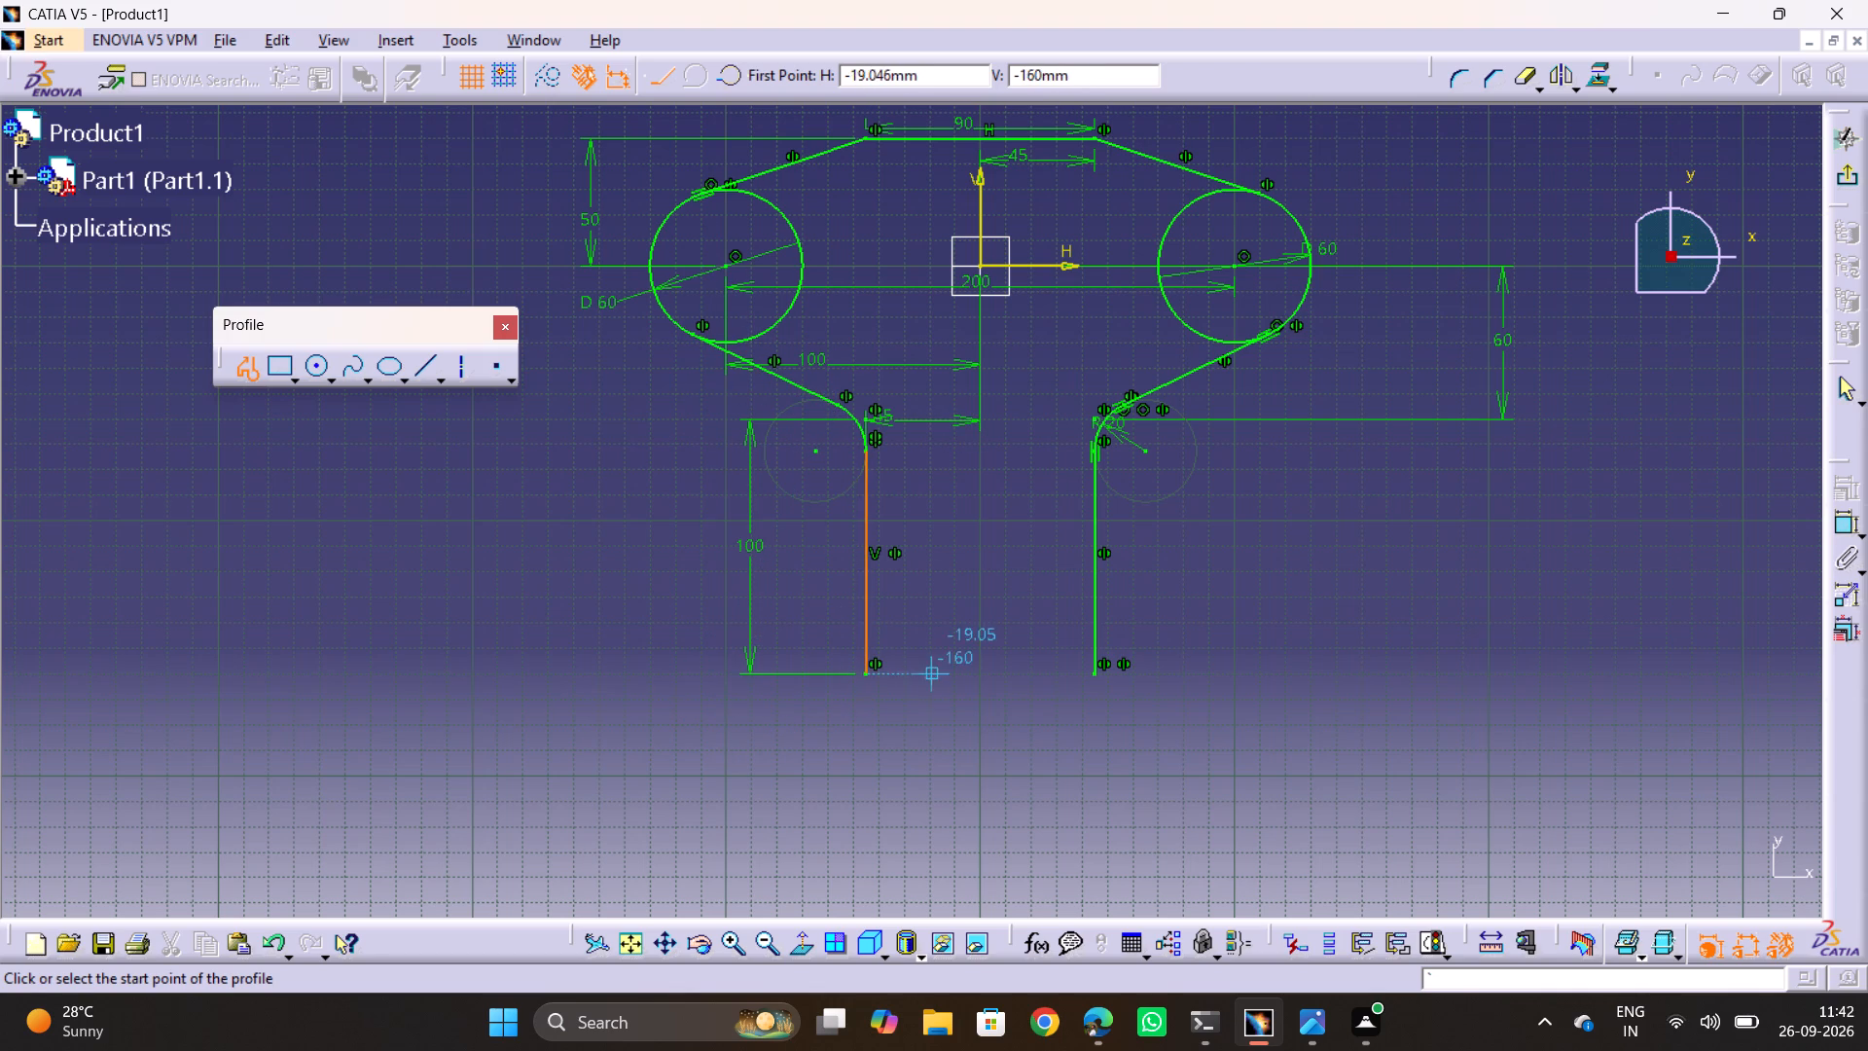
pyautogui.click(646, 671)
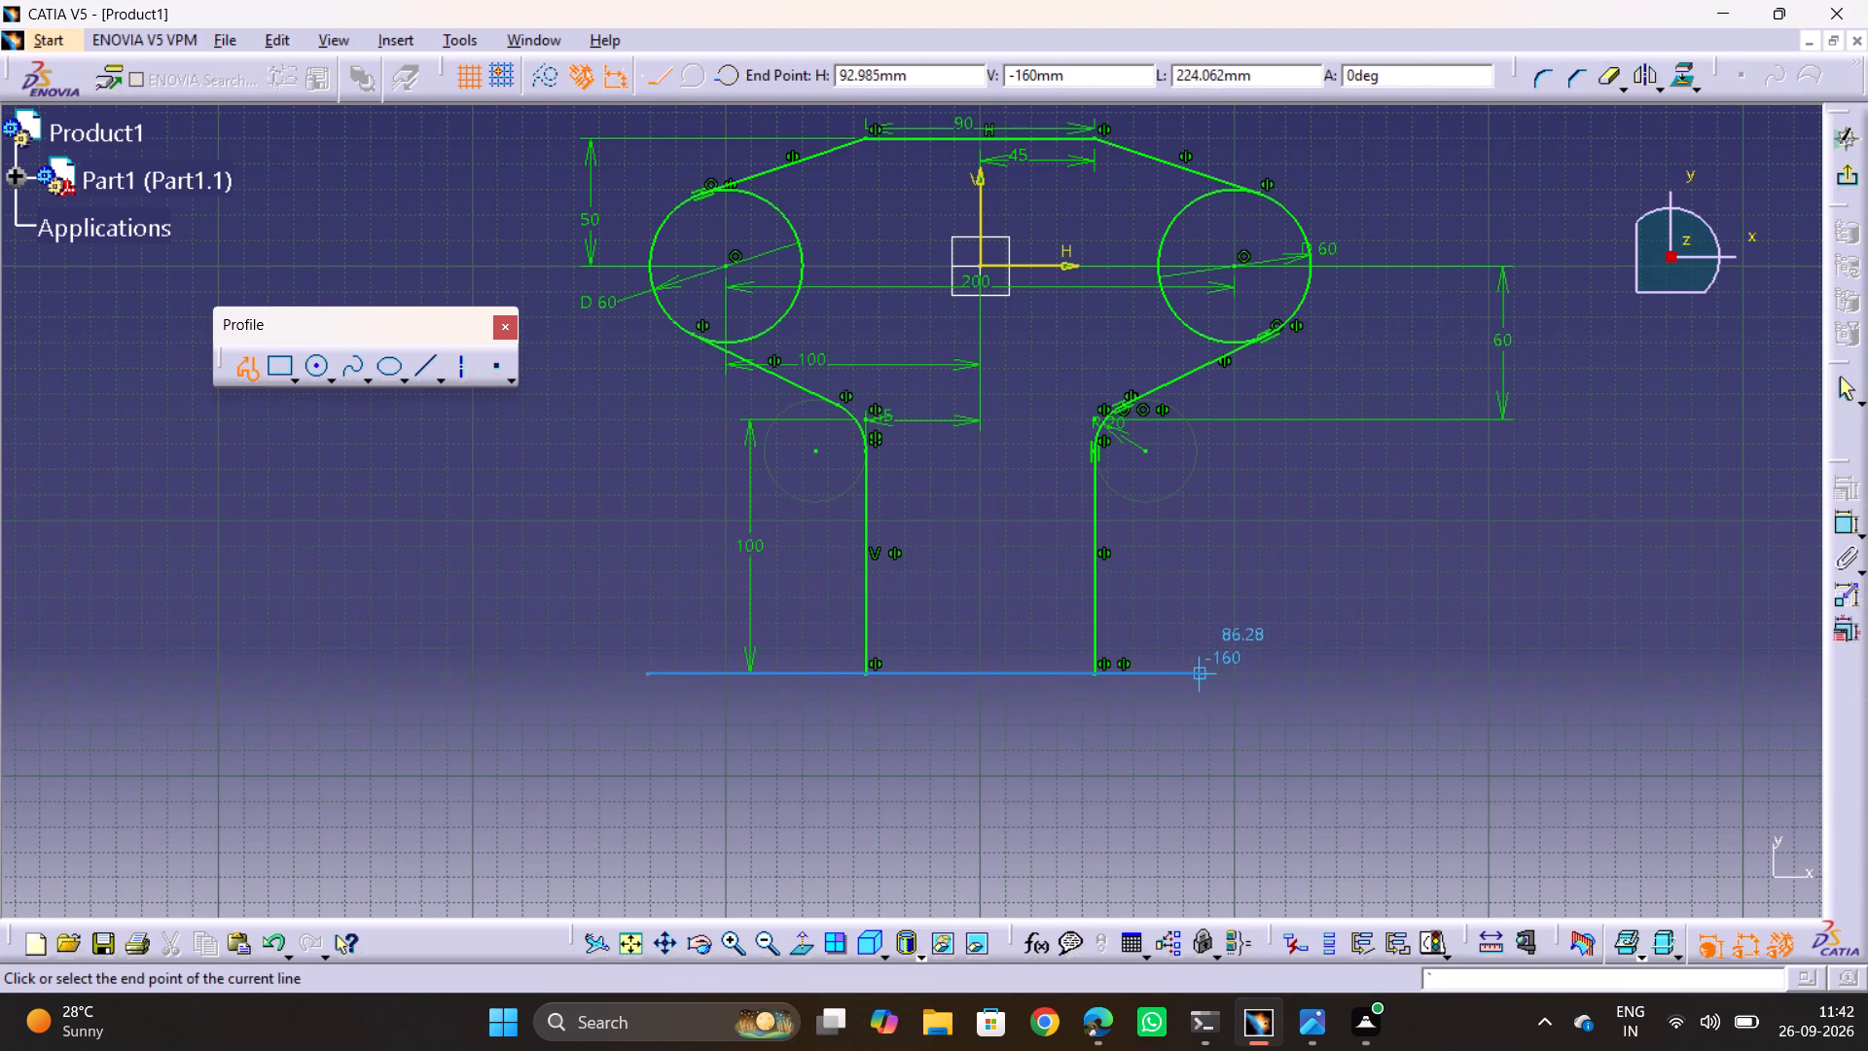
pyautogui.click(1239, 675)
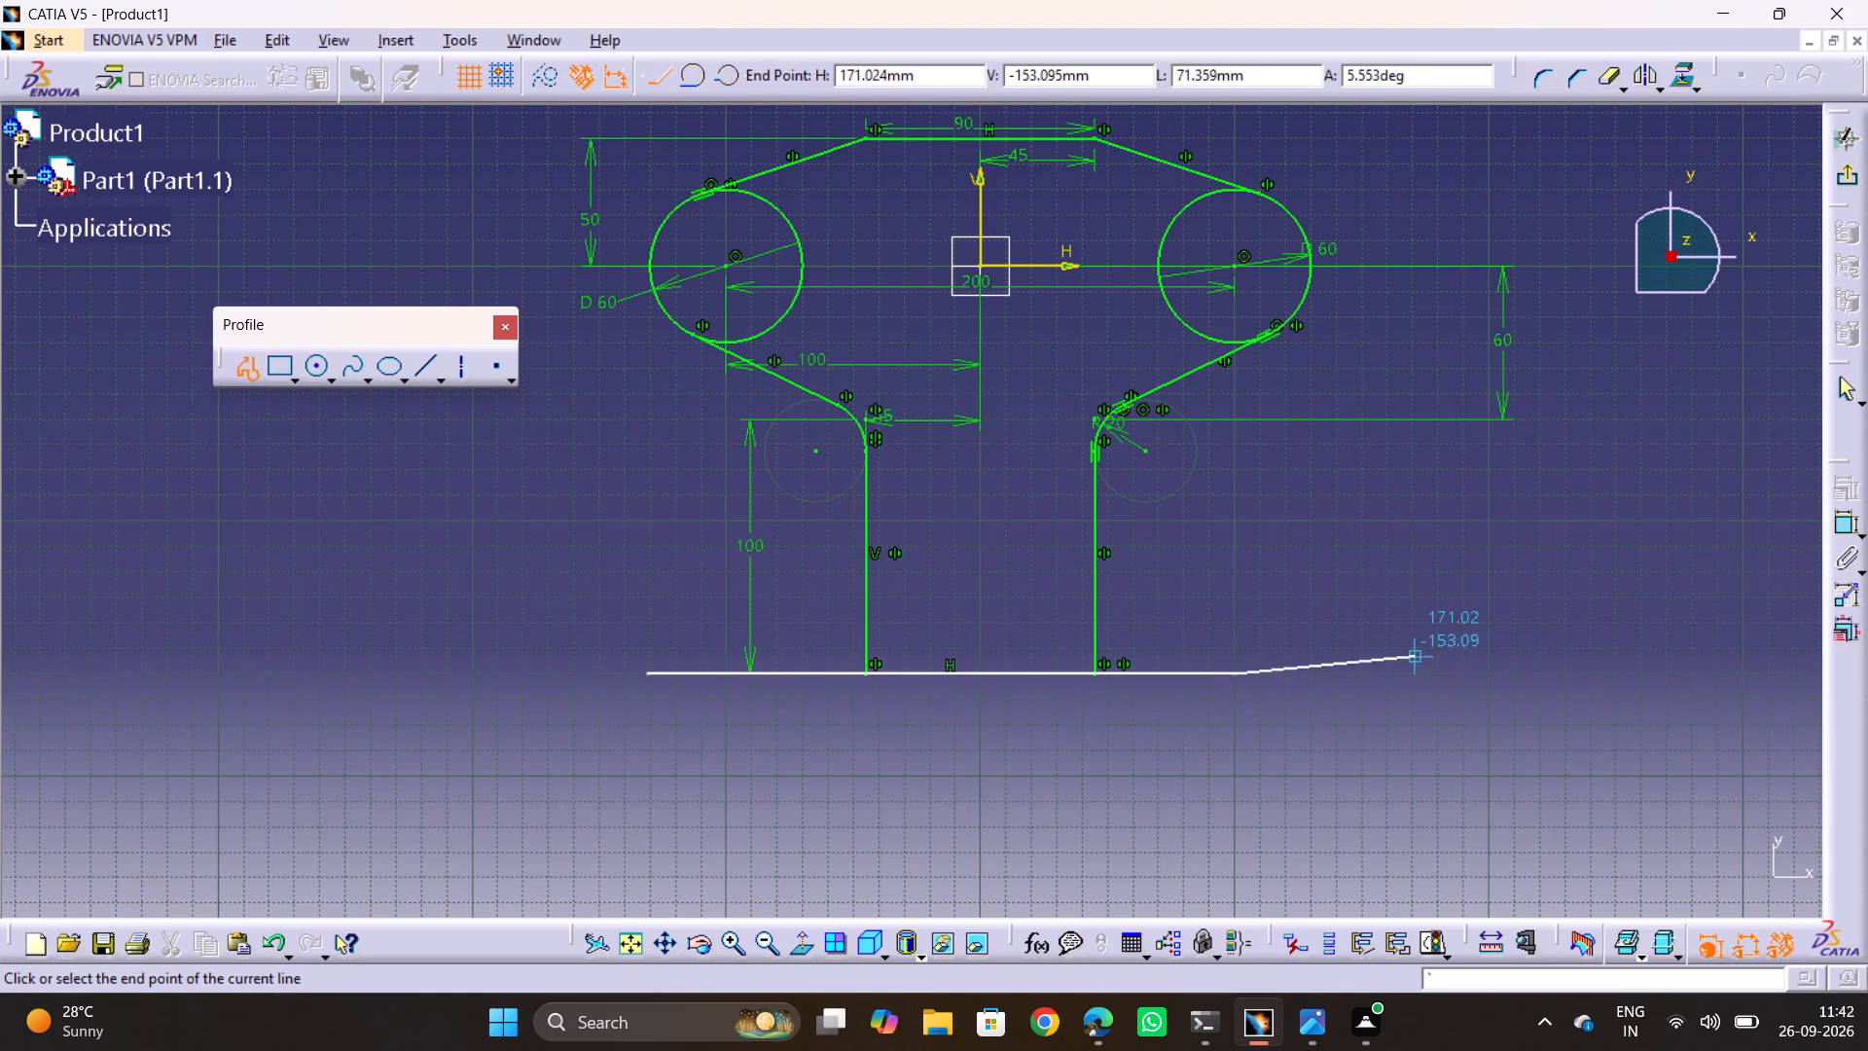
pyautogui.rightClick(1376, 618)
pyautogui.press('Escape')
pyautogui.press('Escape')
pyautogui.press('Escape')
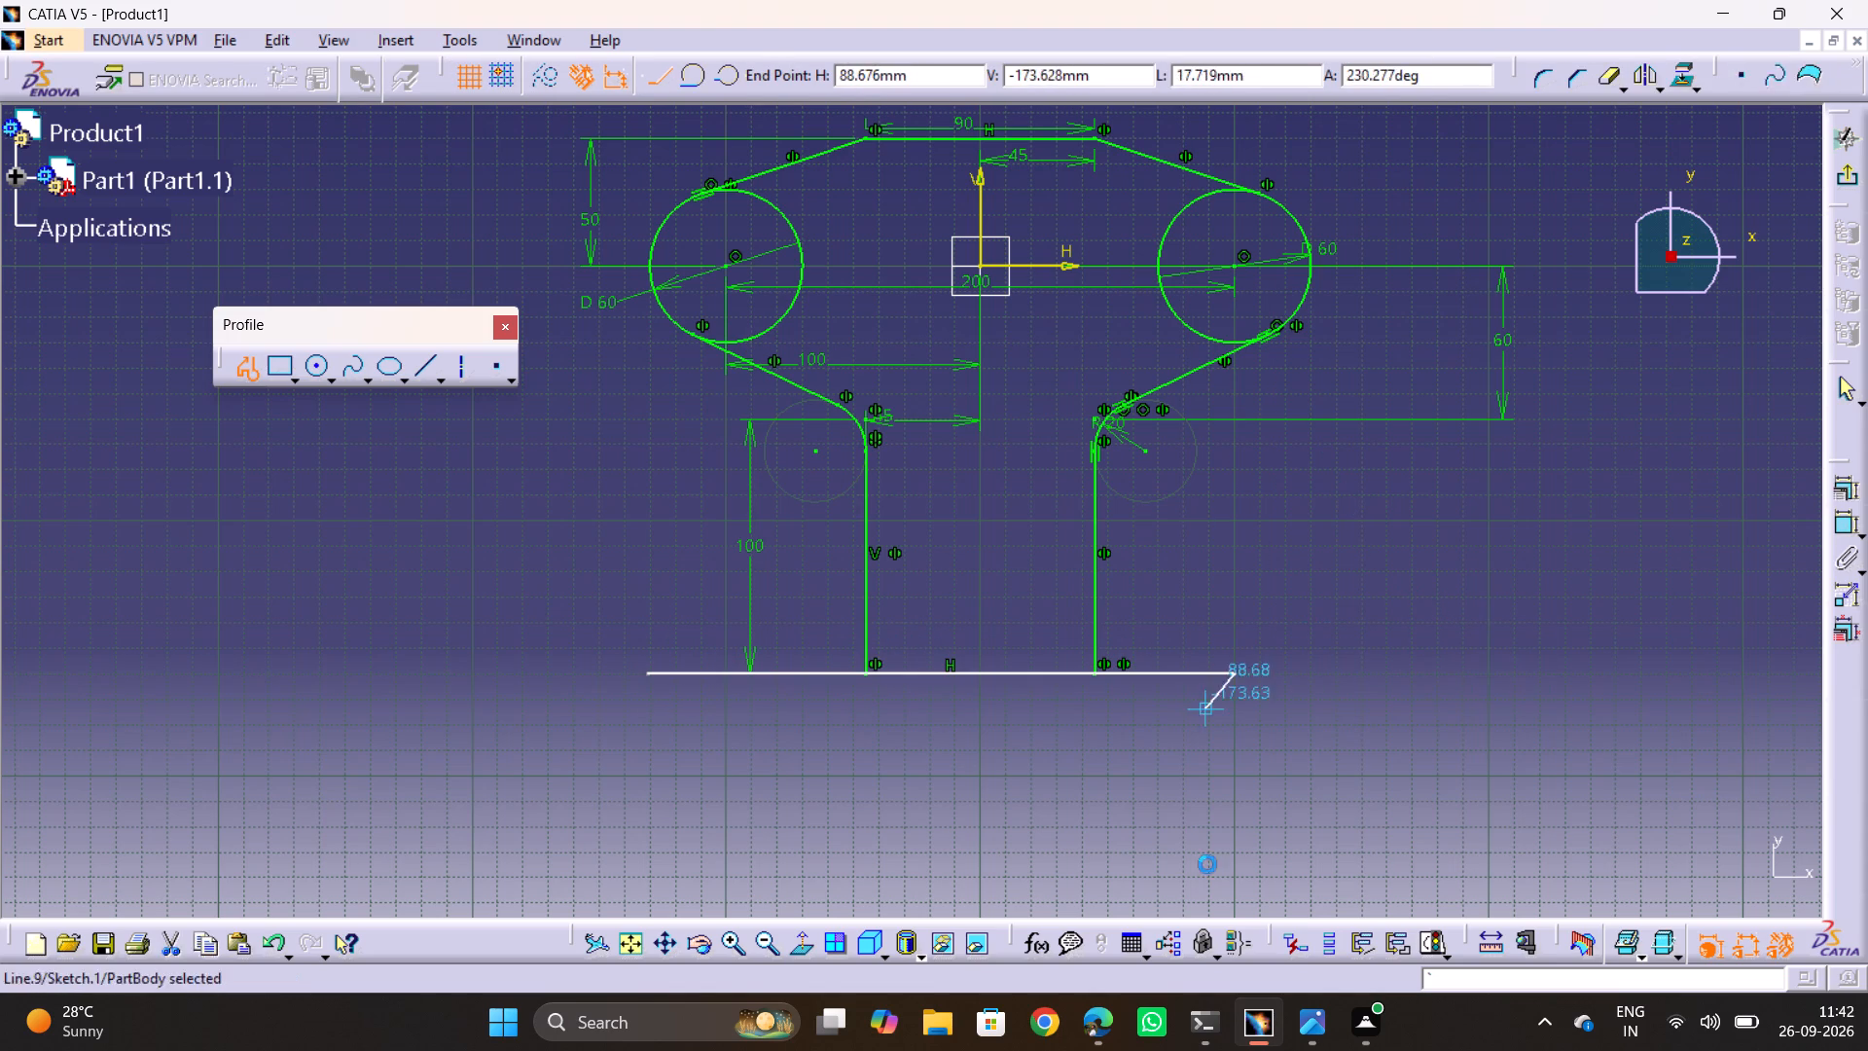
pyautogui.press('Escape')
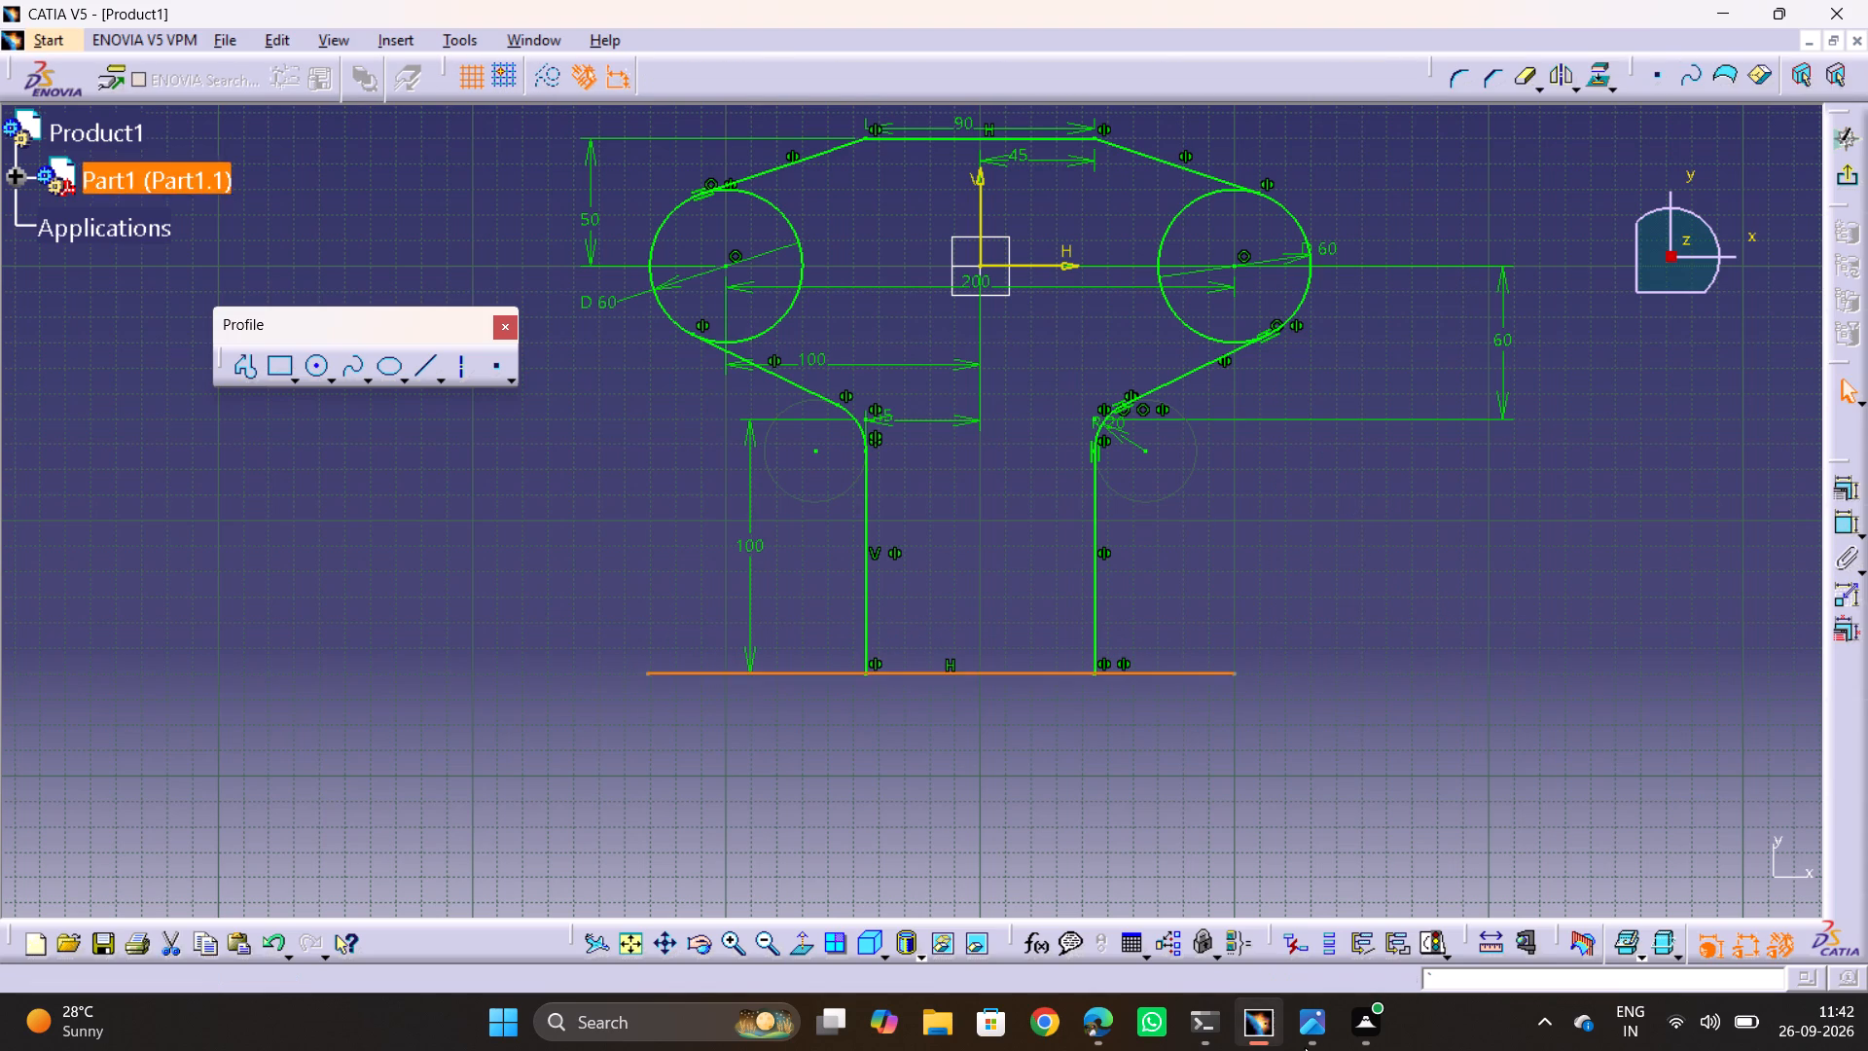
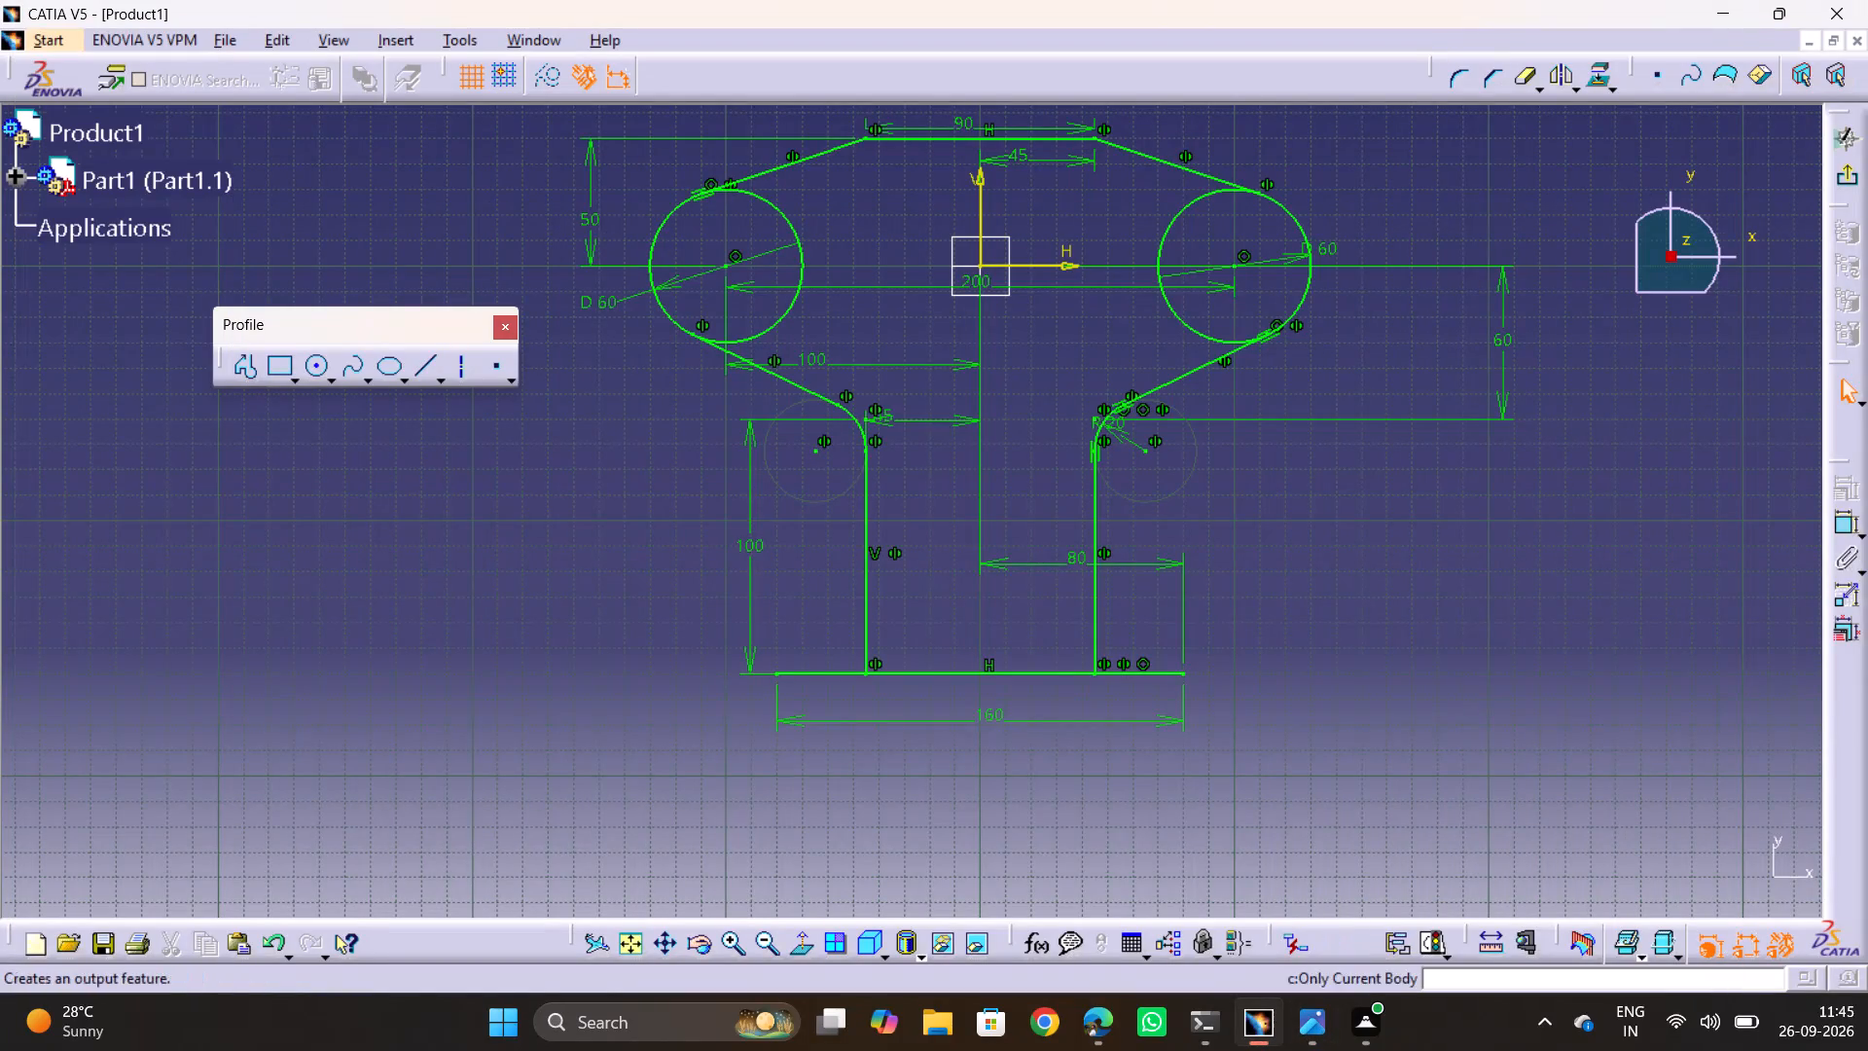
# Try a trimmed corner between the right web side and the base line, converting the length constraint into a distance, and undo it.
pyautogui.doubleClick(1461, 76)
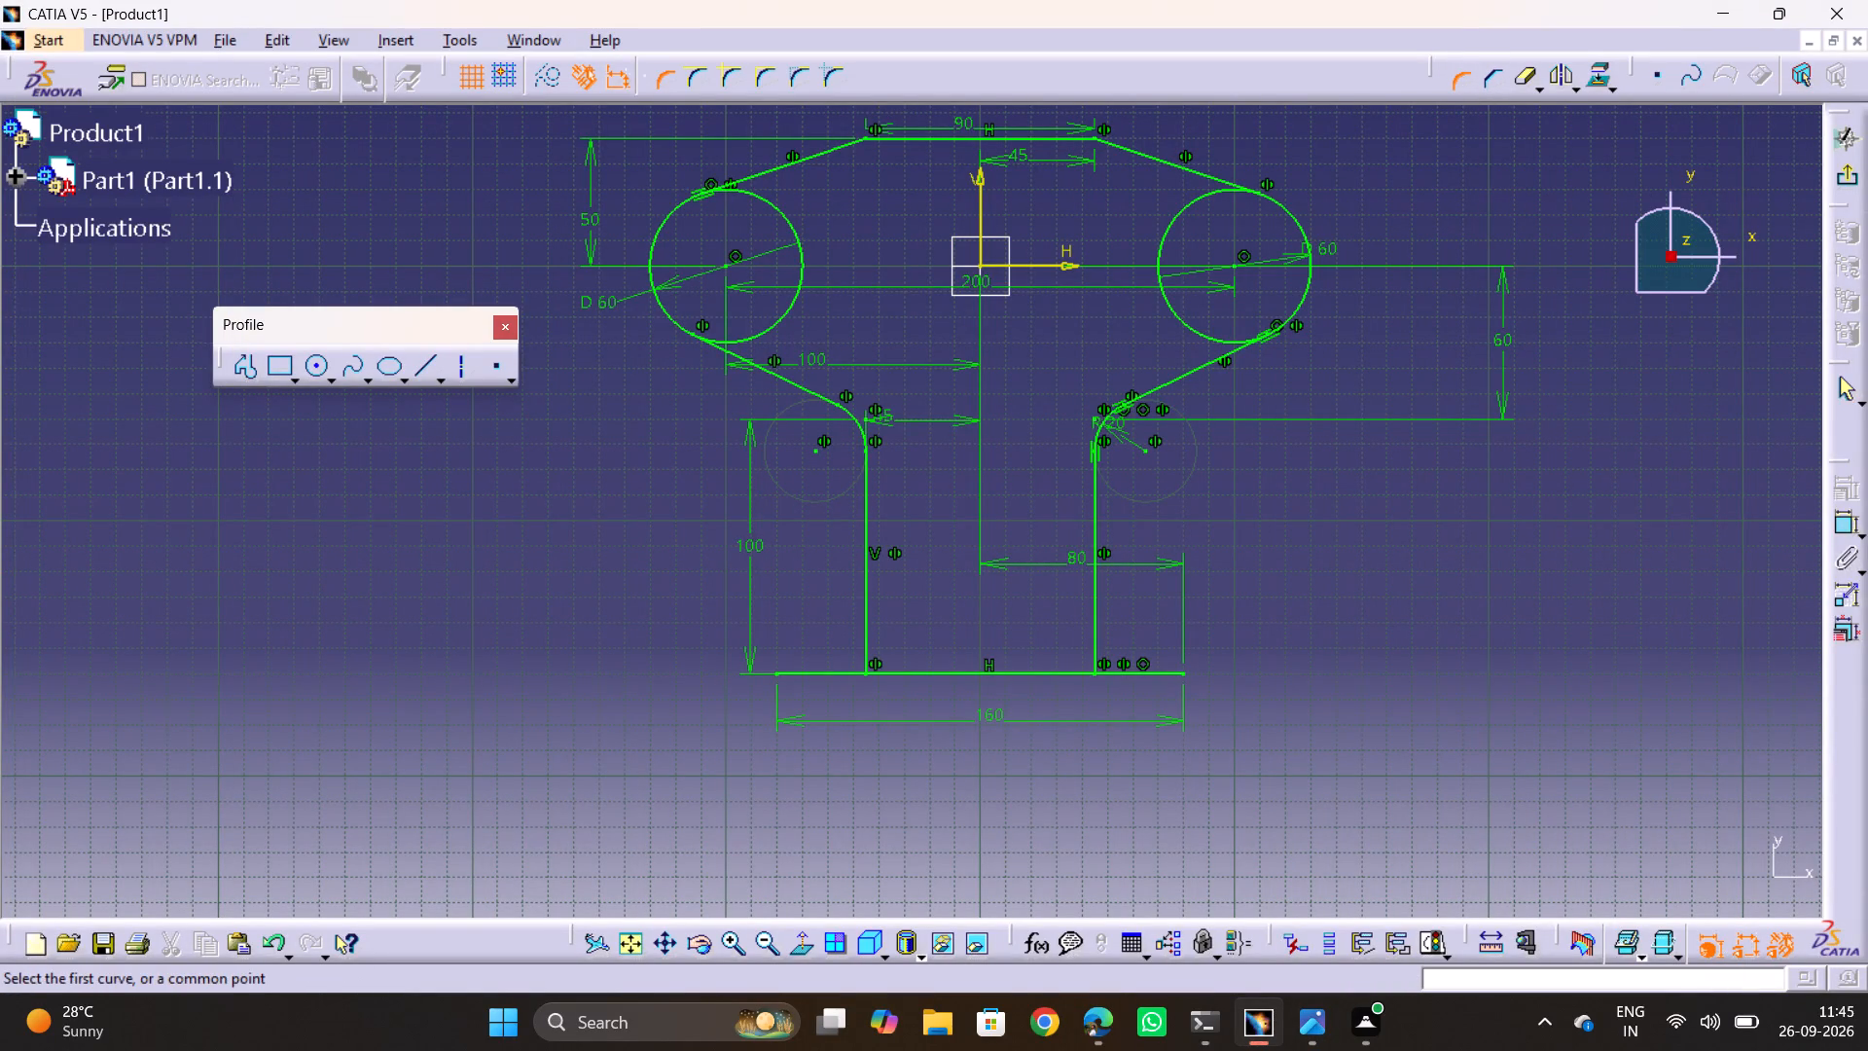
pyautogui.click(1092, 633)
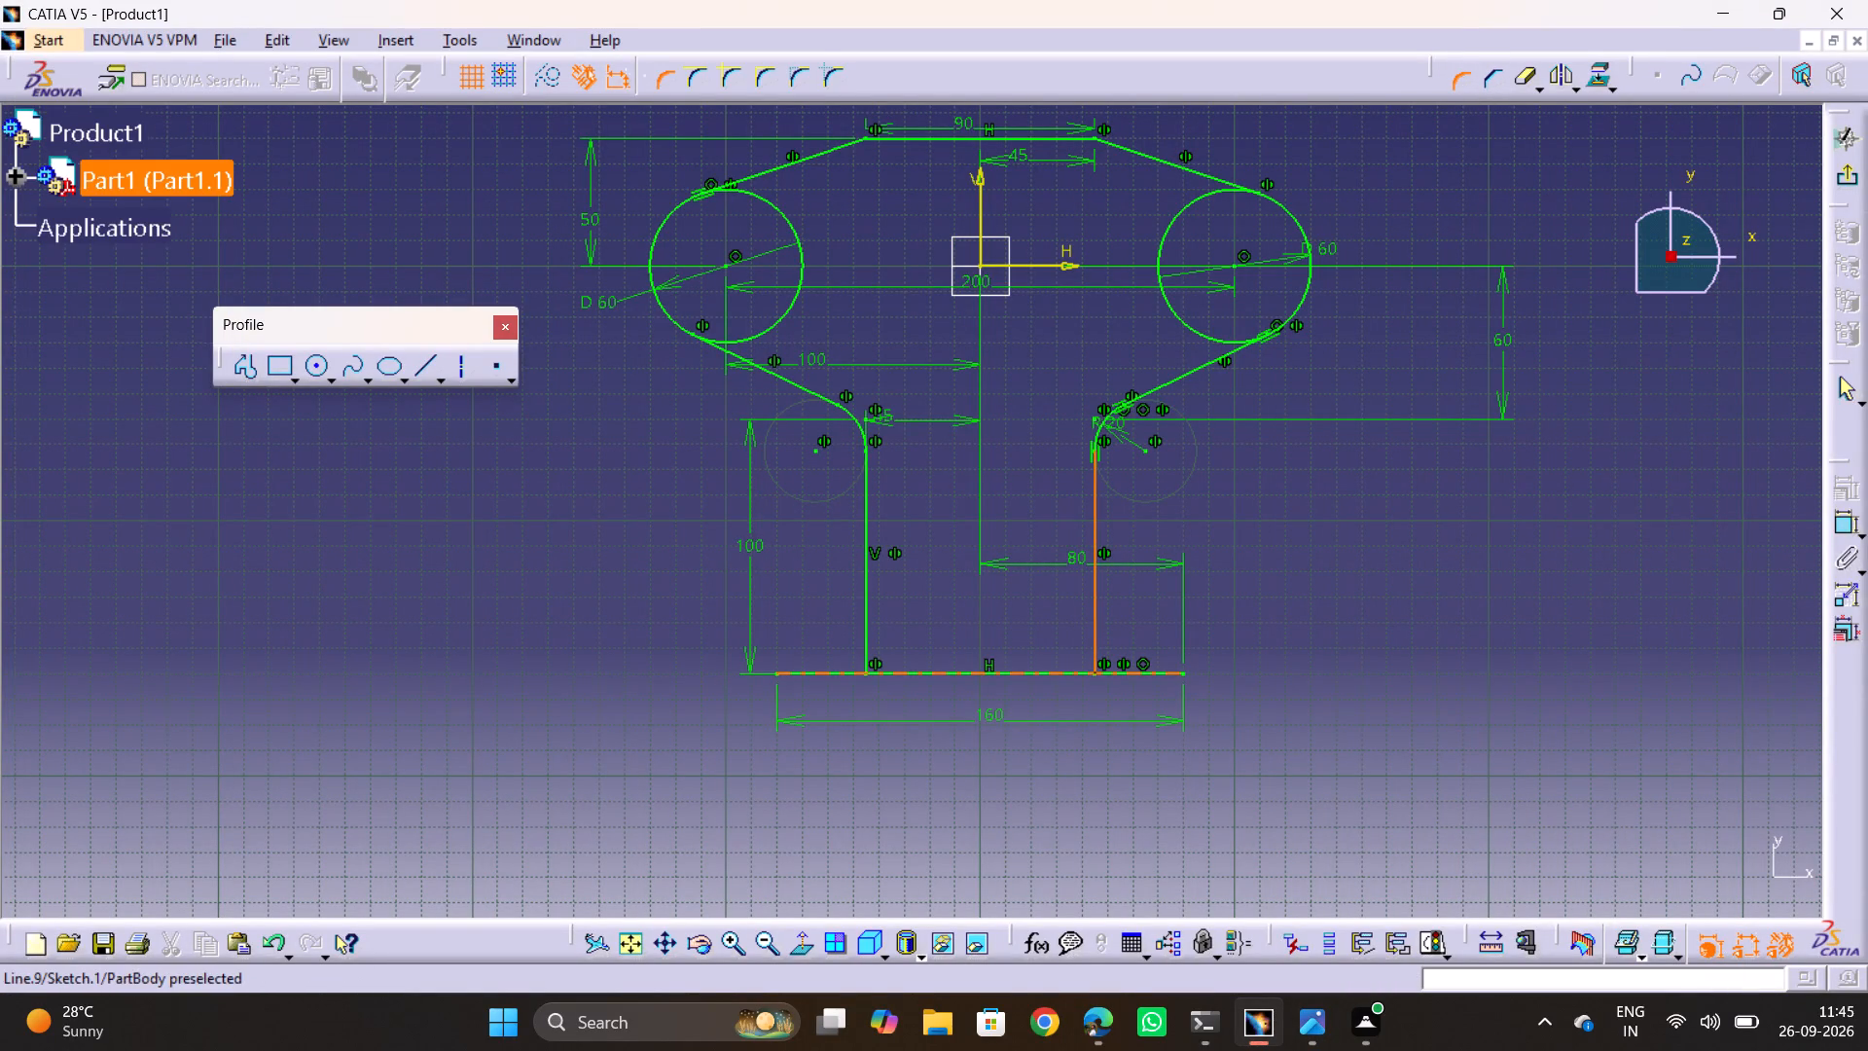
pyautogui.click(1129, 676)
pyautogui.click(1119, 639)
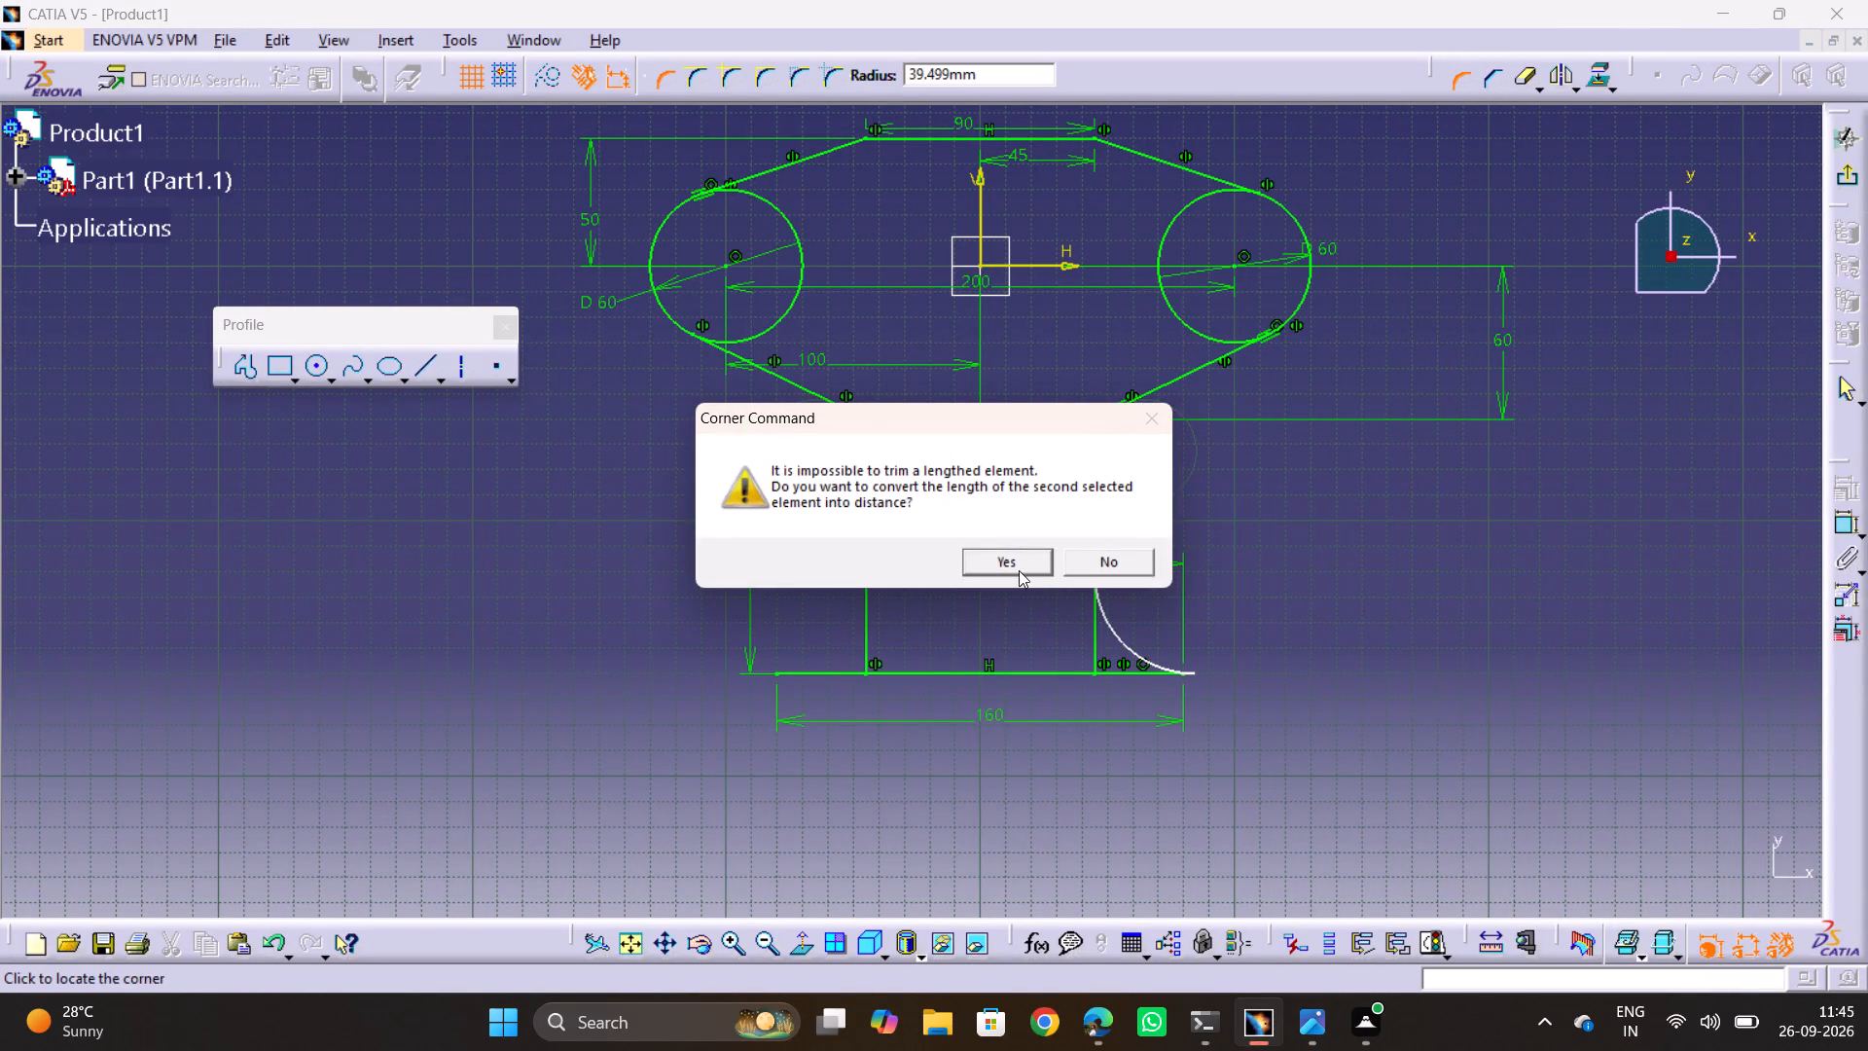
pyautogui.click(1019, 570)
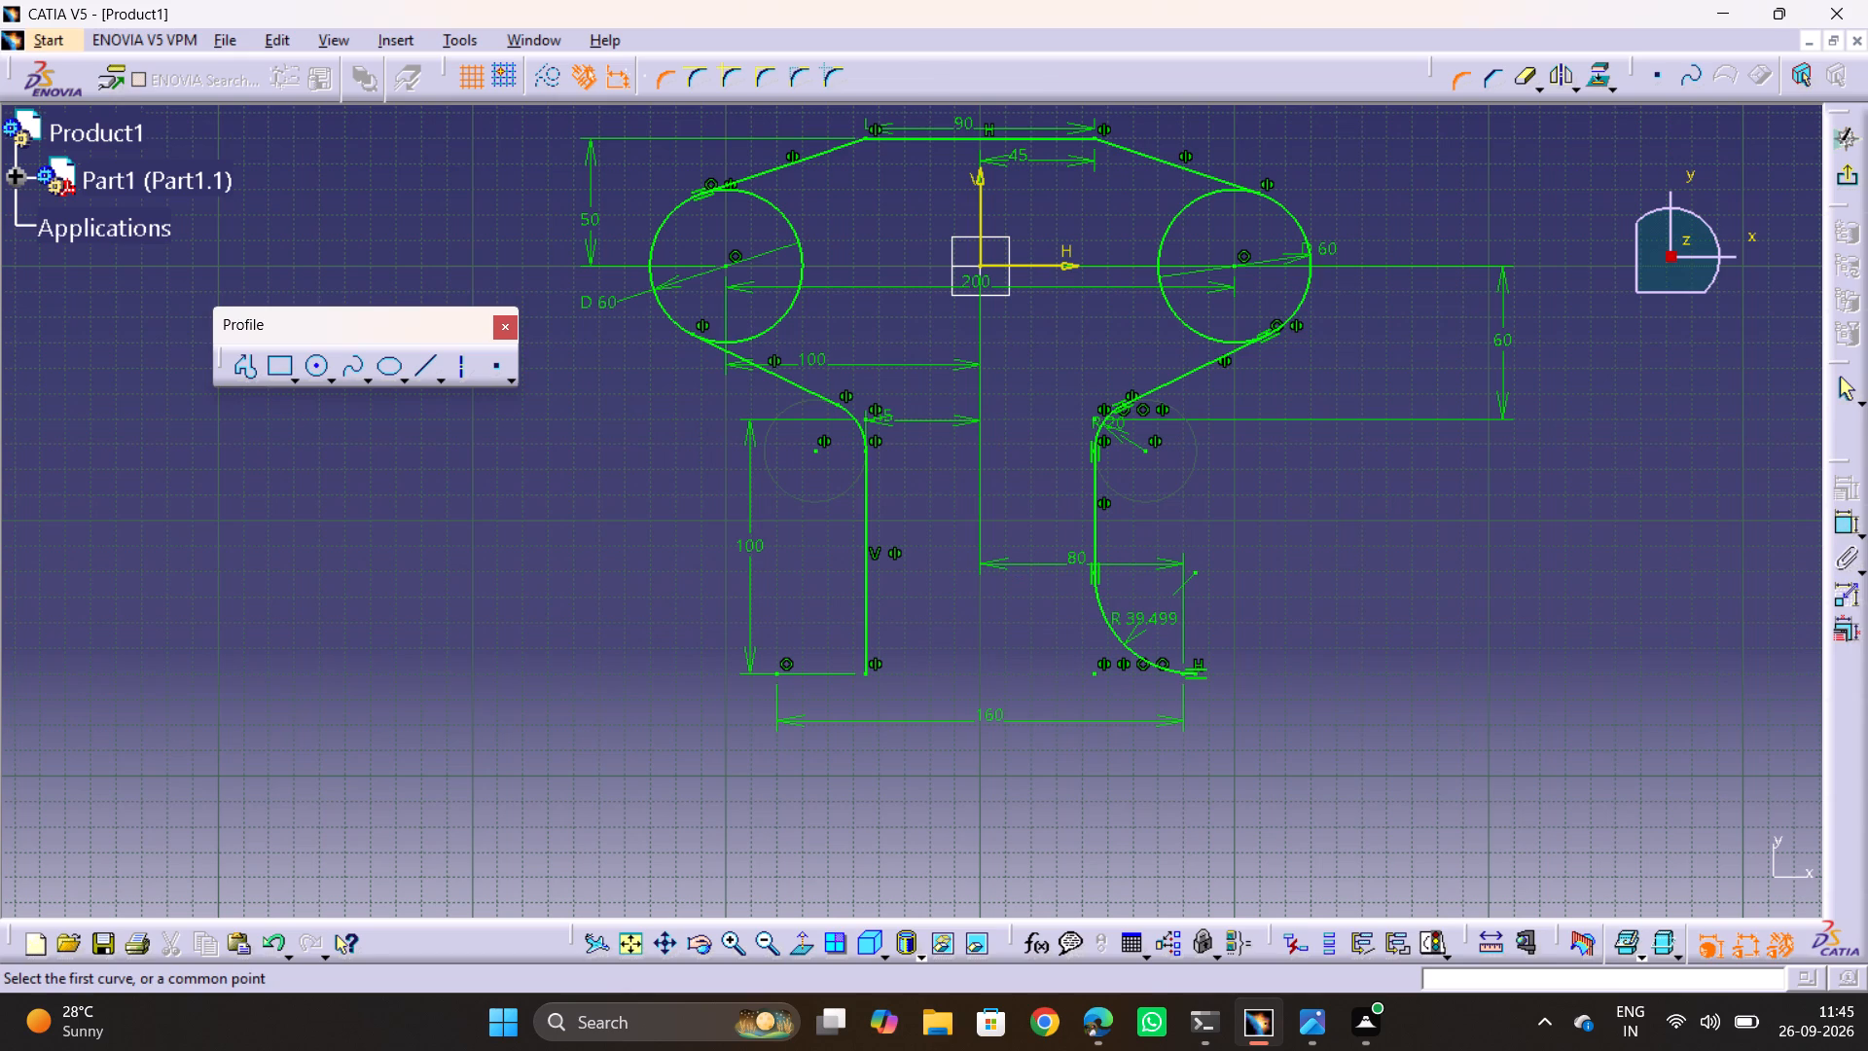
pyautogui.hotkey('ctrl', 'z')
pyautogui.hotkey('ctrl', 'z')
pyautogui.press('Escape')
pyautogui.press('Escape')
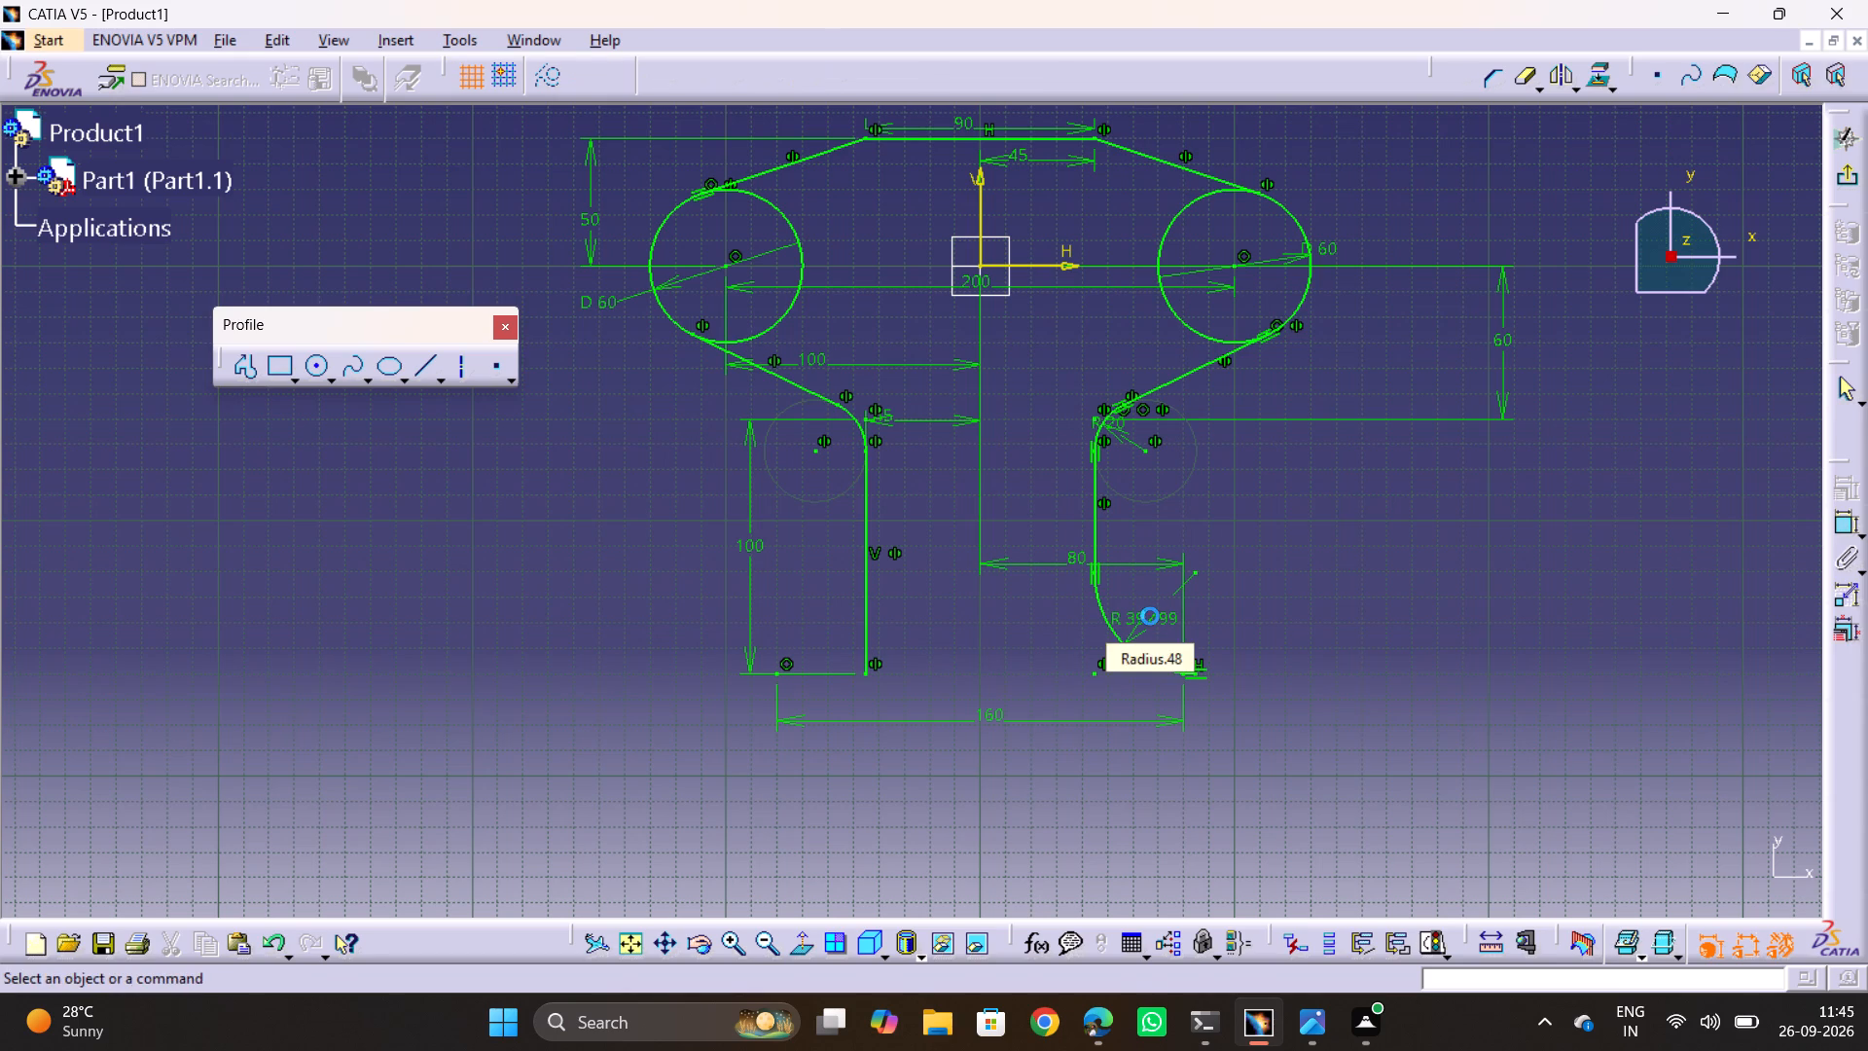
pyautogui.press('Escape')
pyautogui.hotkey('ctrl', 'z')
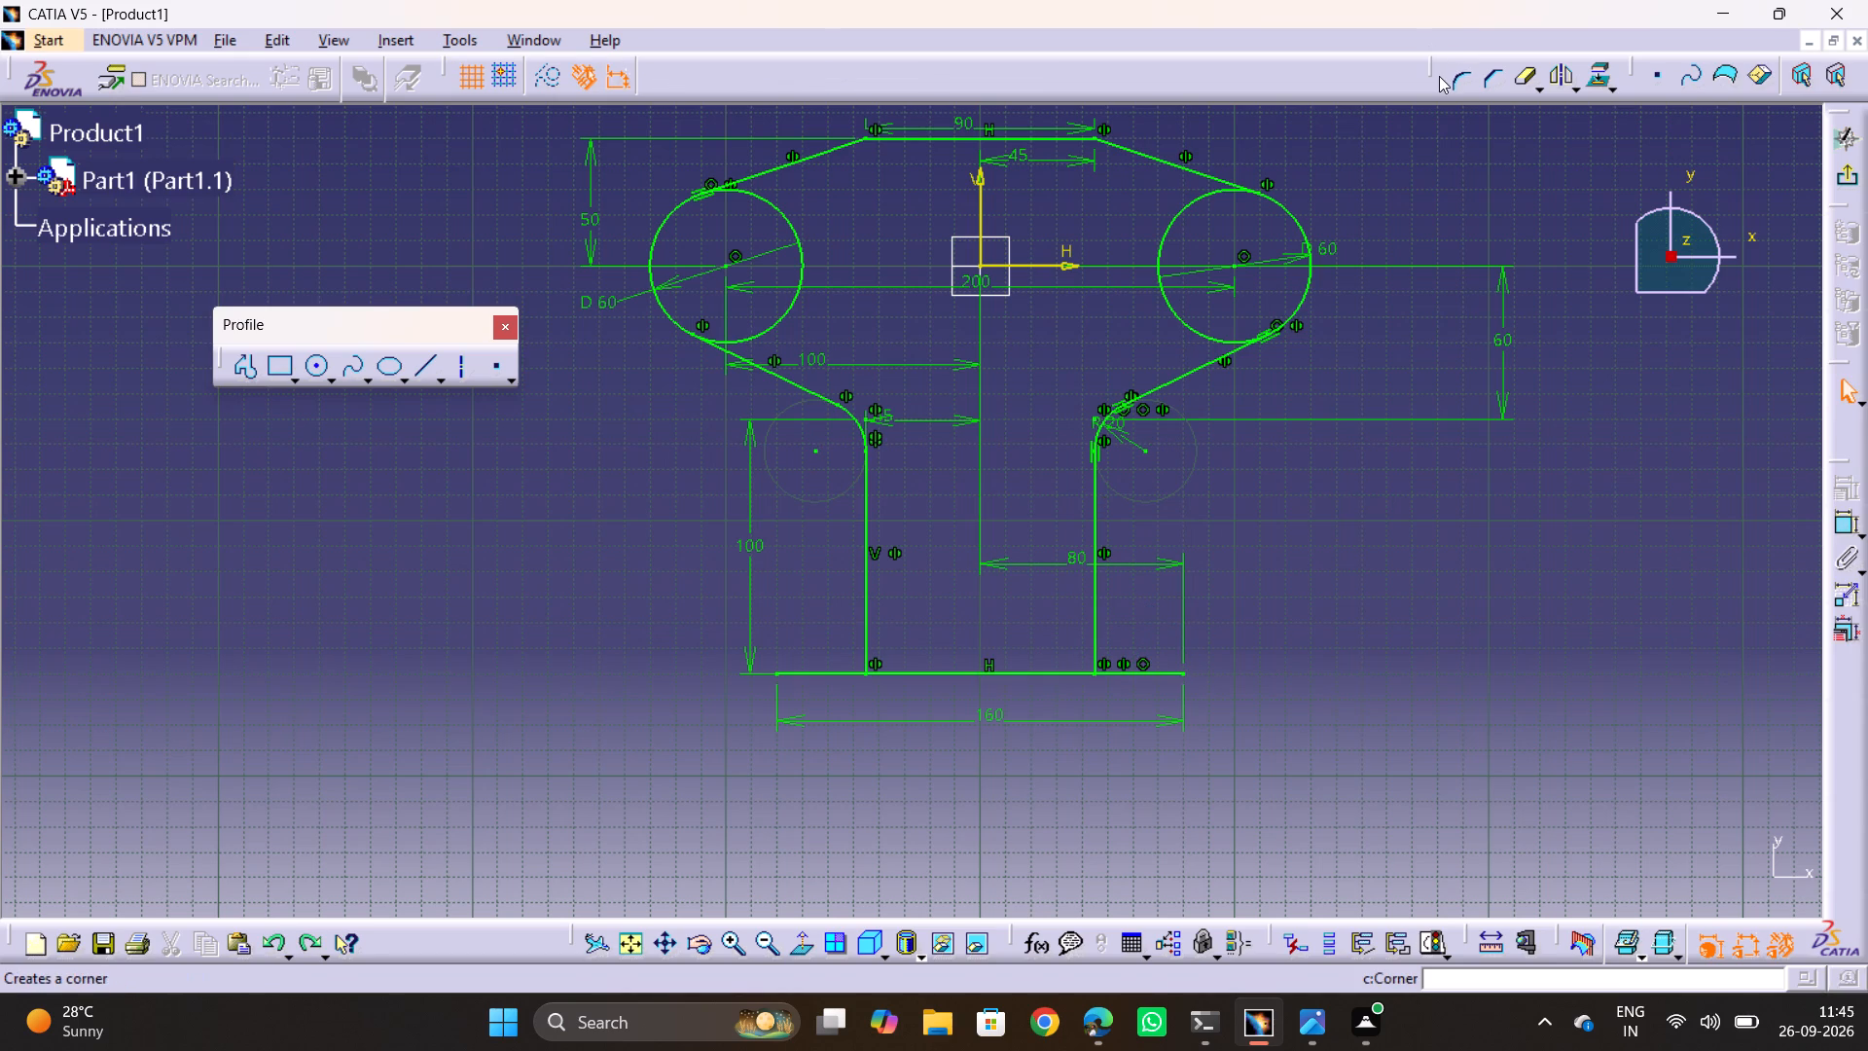
# Add untrimmed corners between each web side's lower end and the base line, the right one about 27 mm in radius.
pyautogui.click(1439, 76)
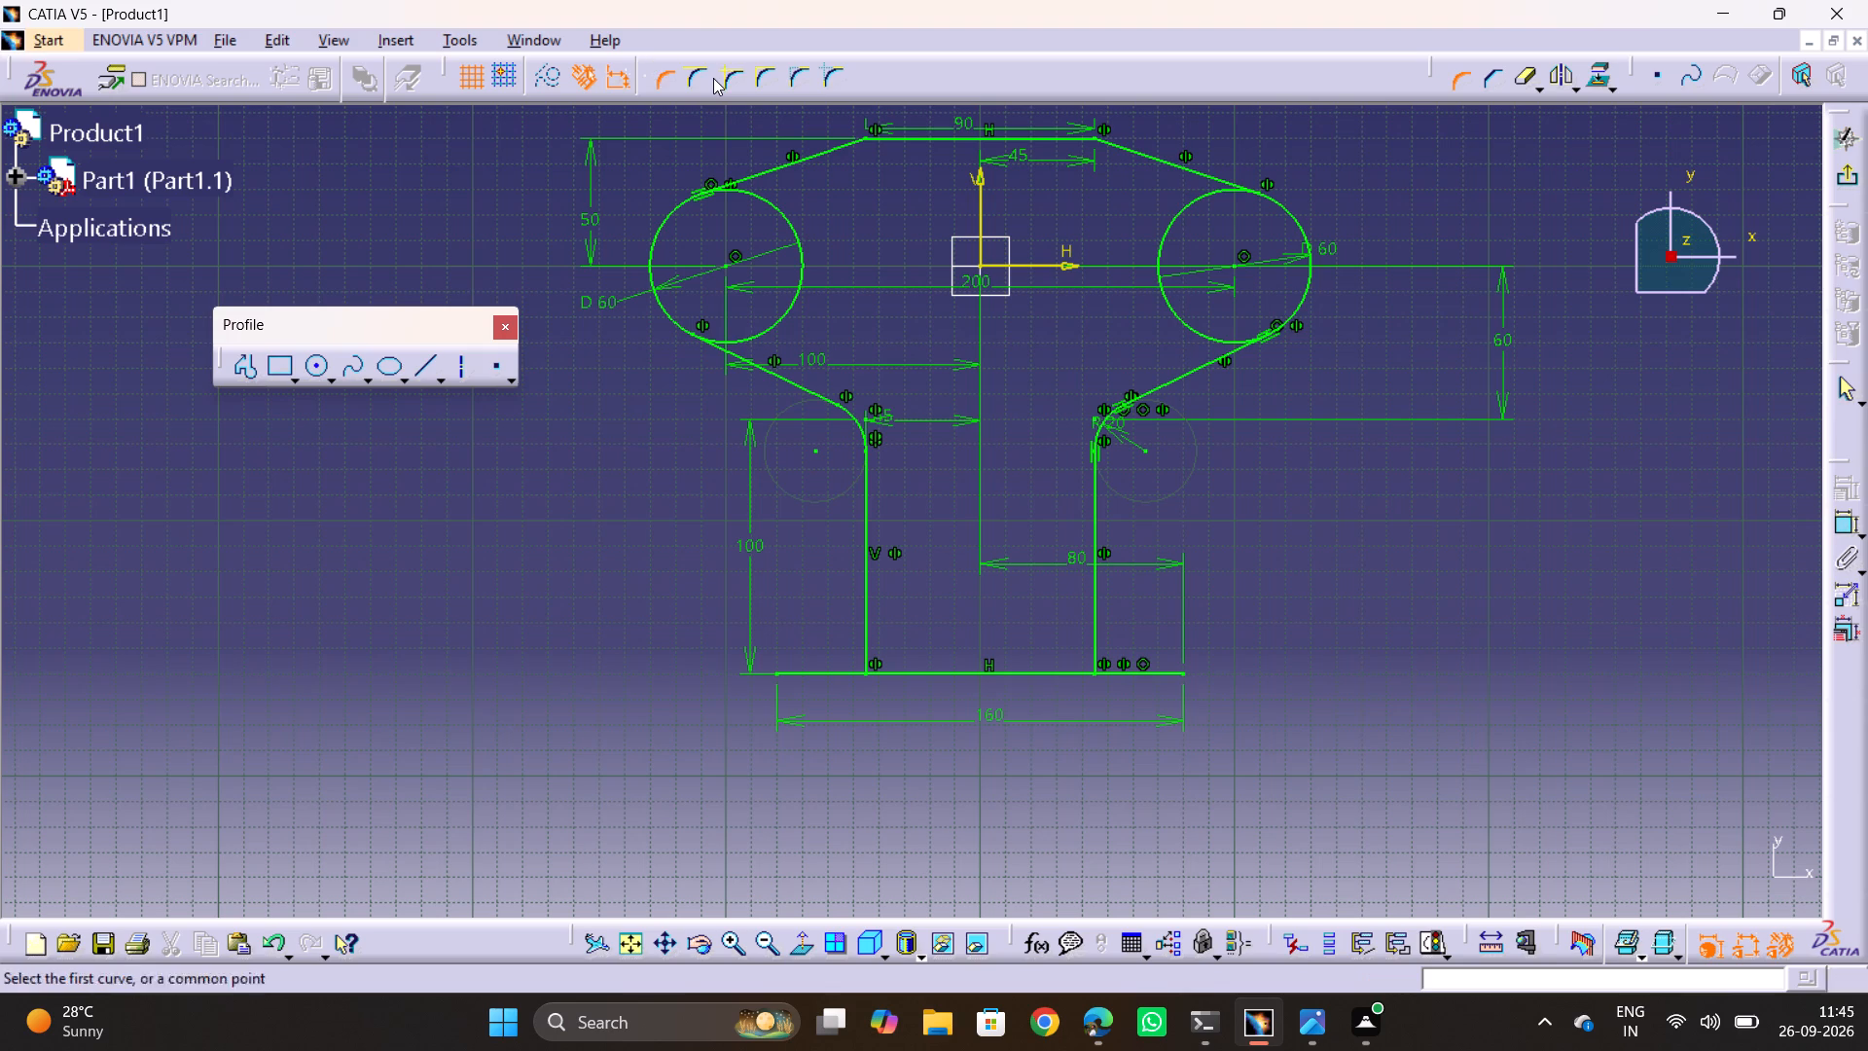
pyautogui.click(713, 78)
pyautogui.click(1090, 615)
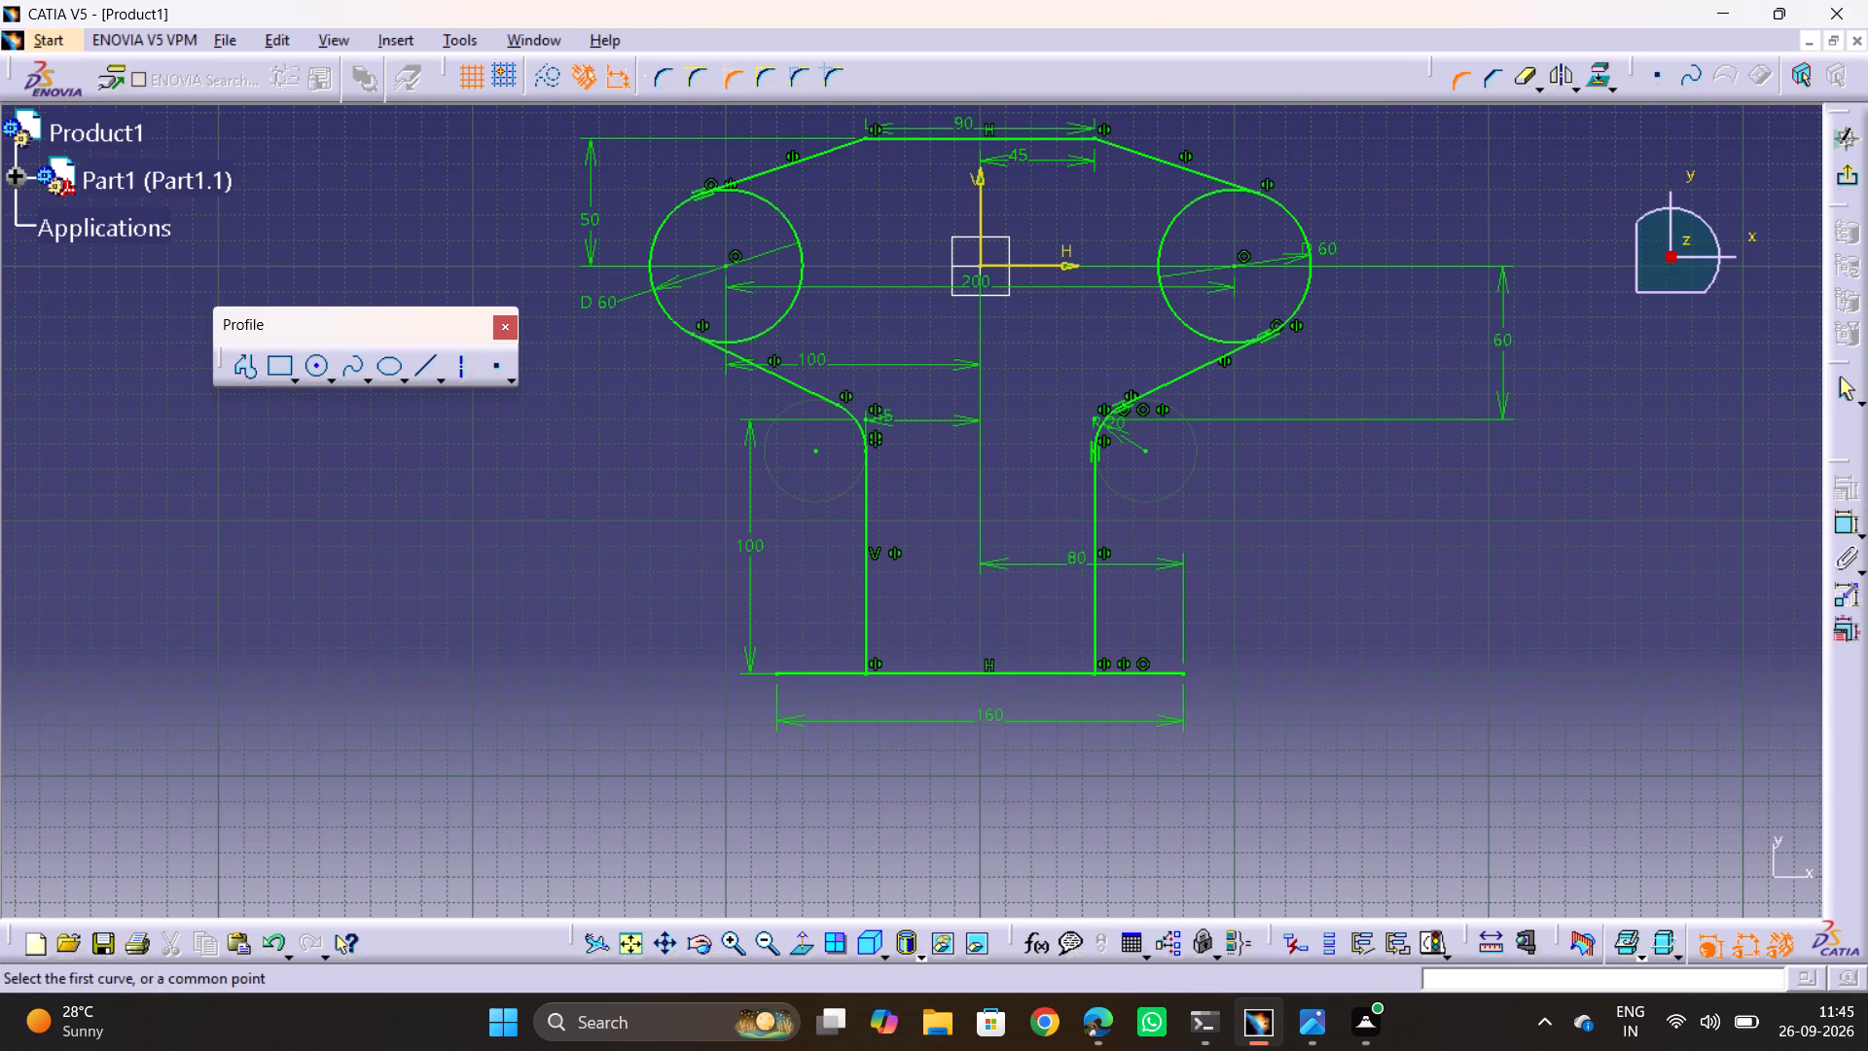
pyautogui.click(1098, 645)
pyautogui.click(1113, 676)
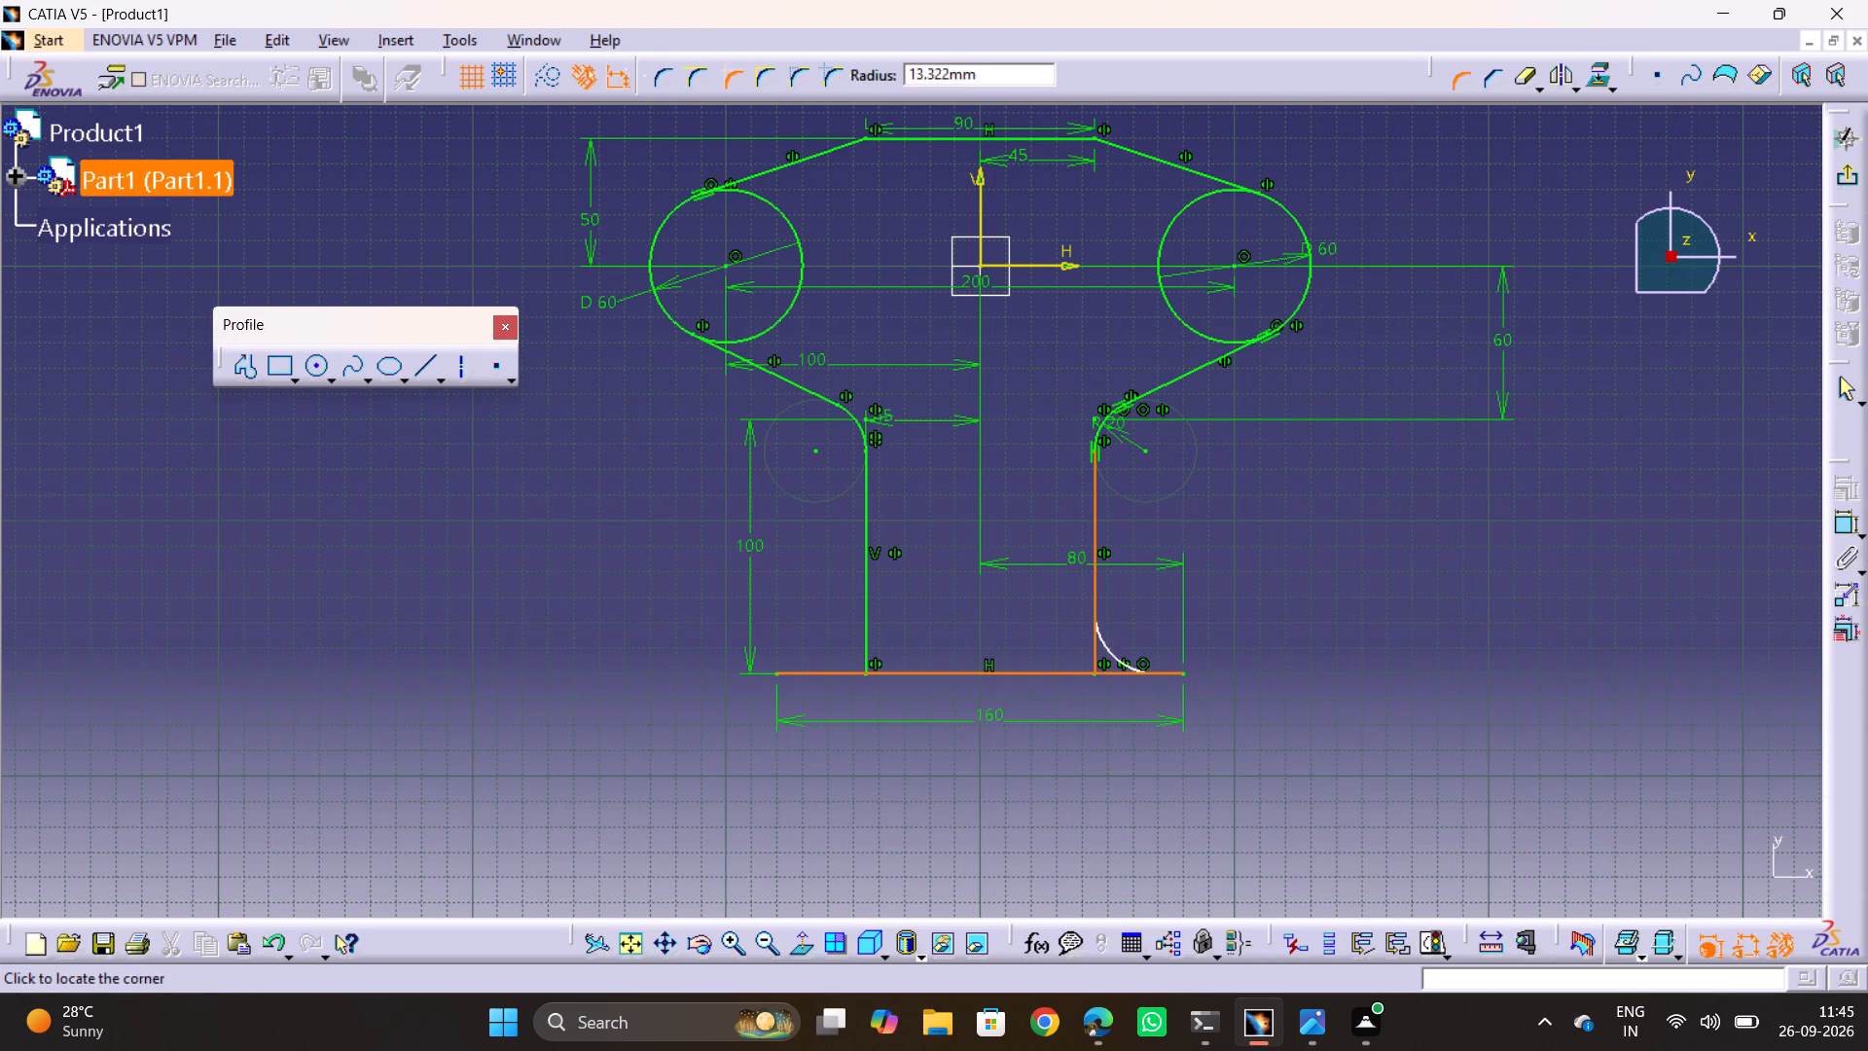
pyautogui.click(1105, 639)
pyautogui.click(1457, 90)
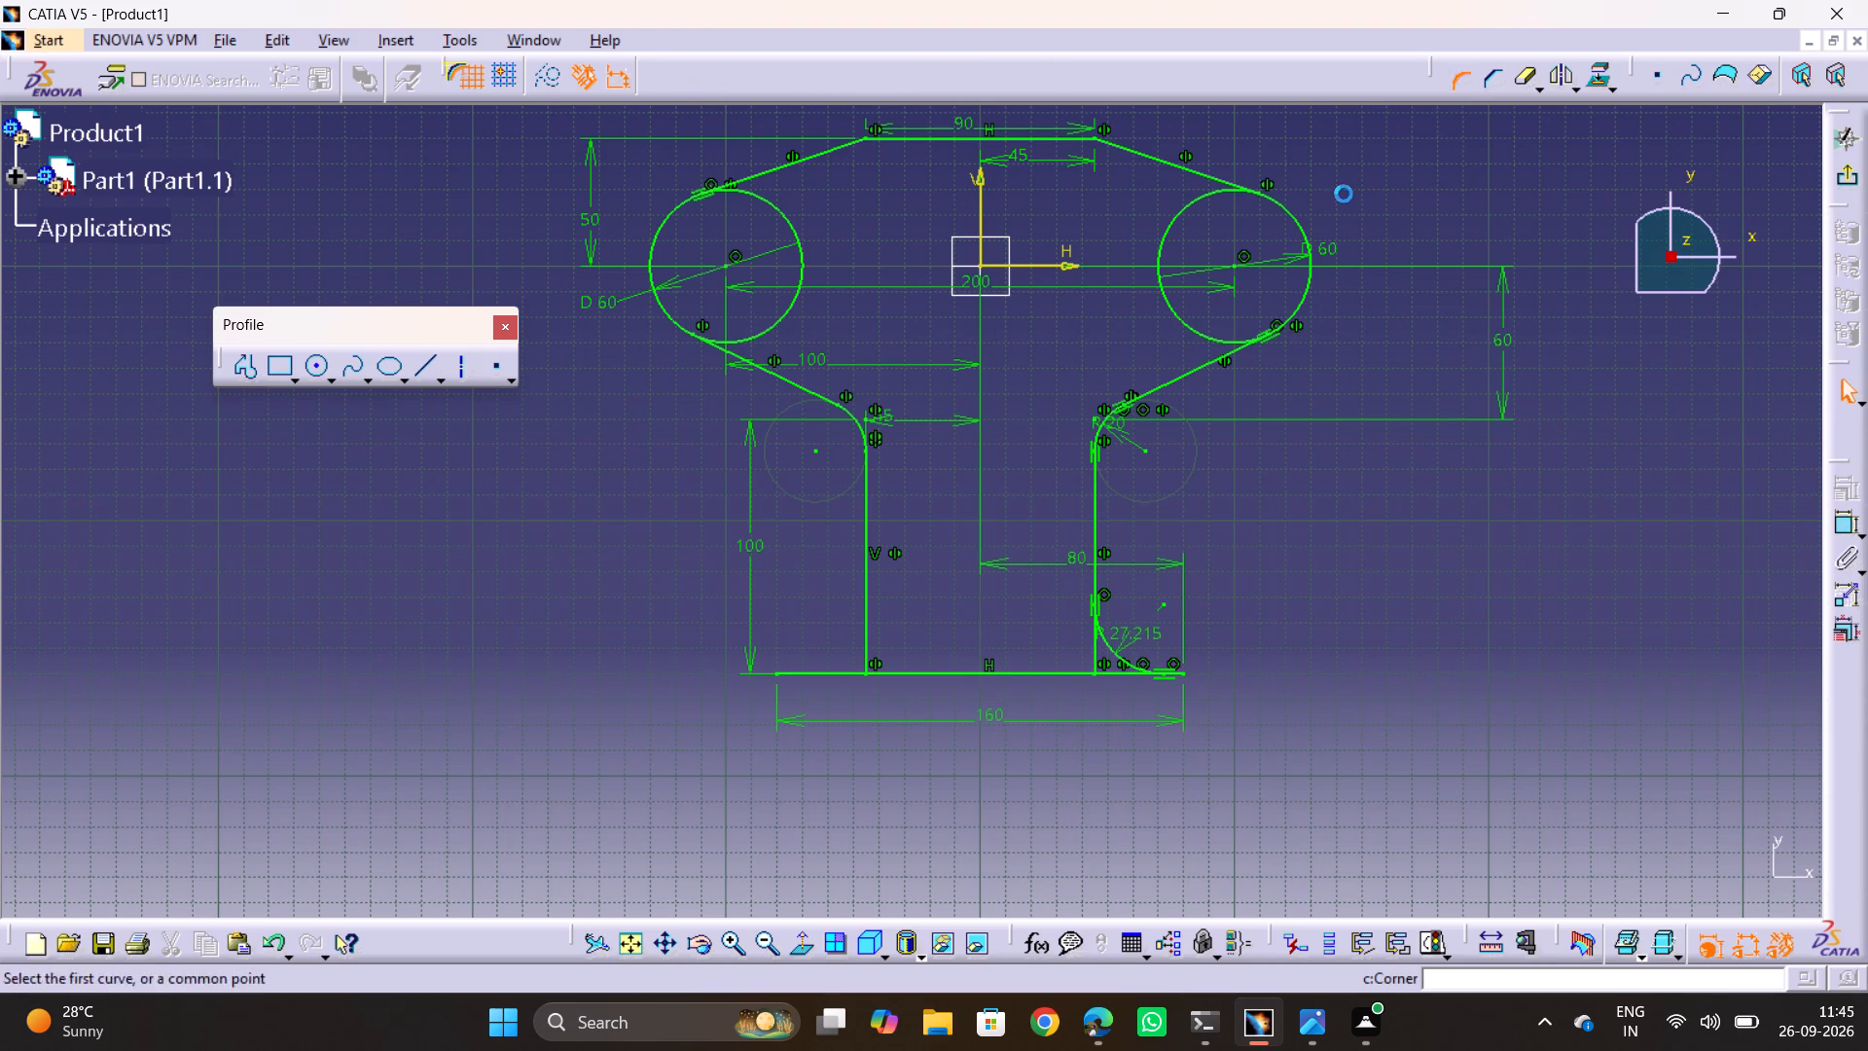
pyautogui.click(866, 652)
pyautogui.click(826, 677)
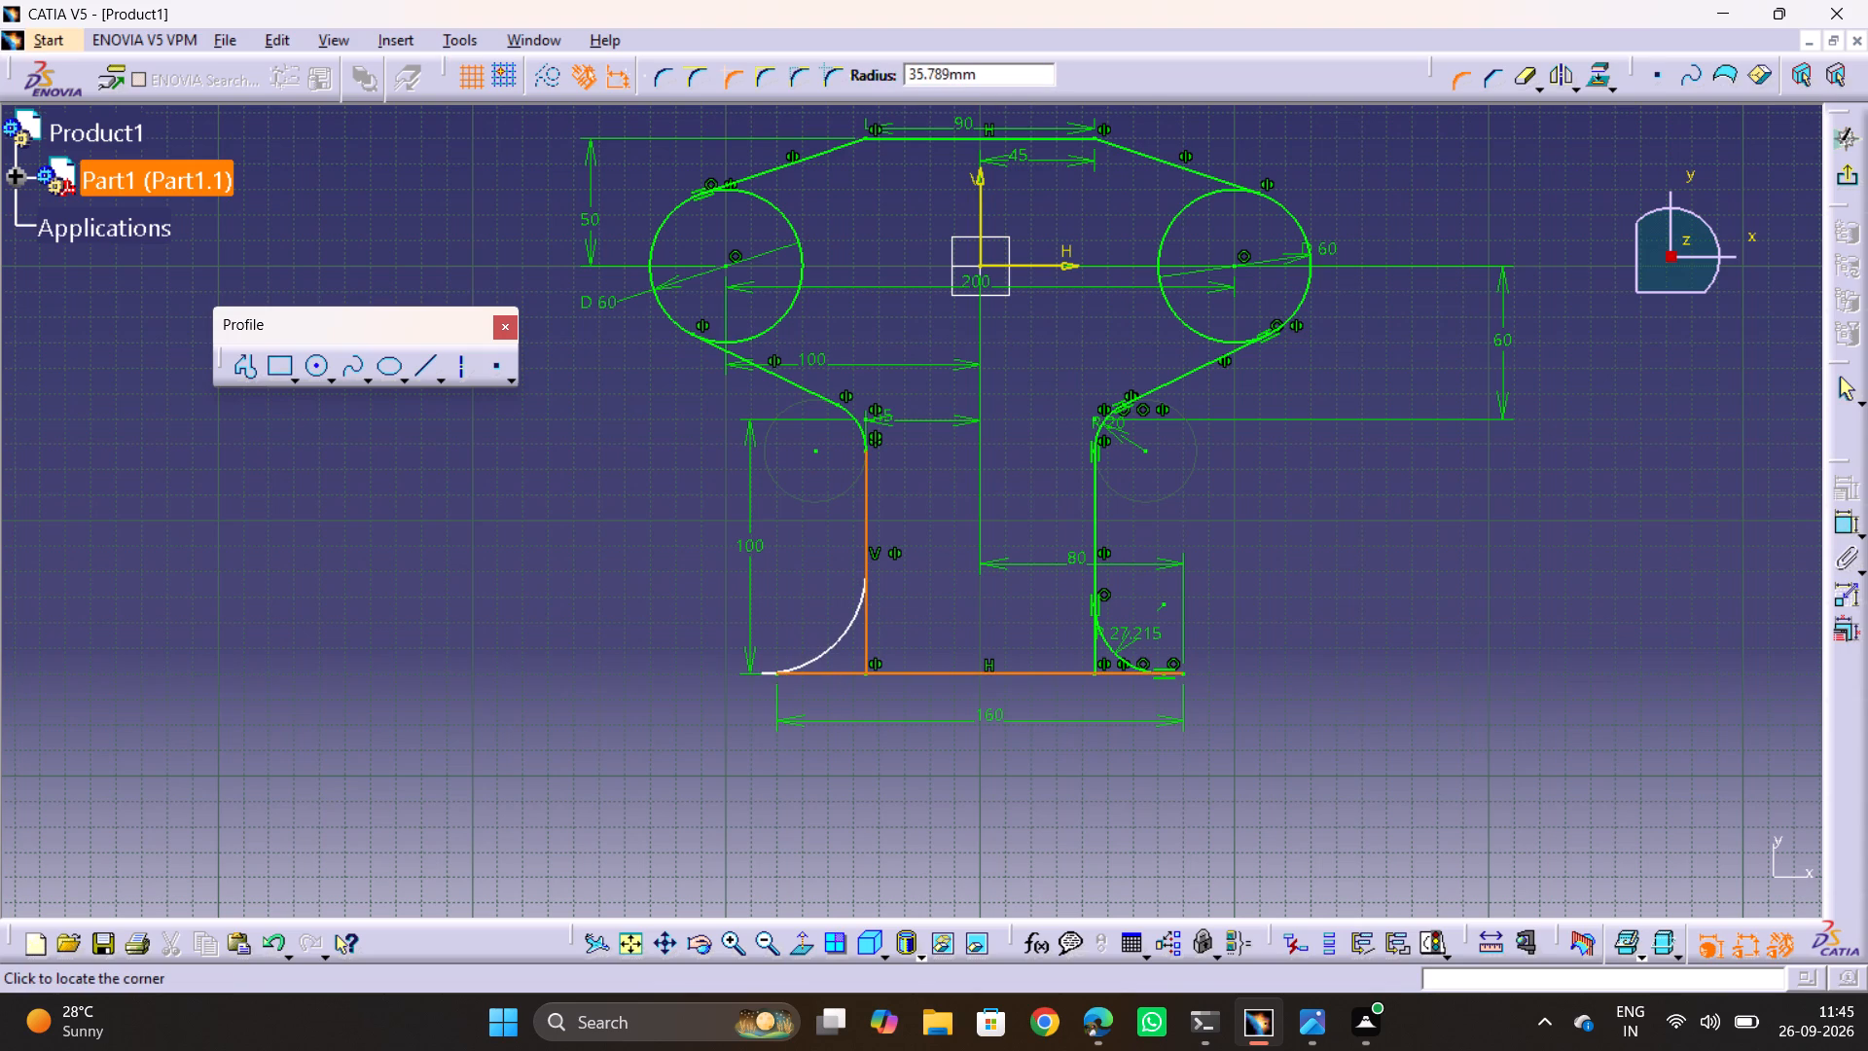
pyautogui.click(842, 661)
# Set the radii of both lower corner arcs to 20 mm.
pyautogui.doubleClick(832, 638)
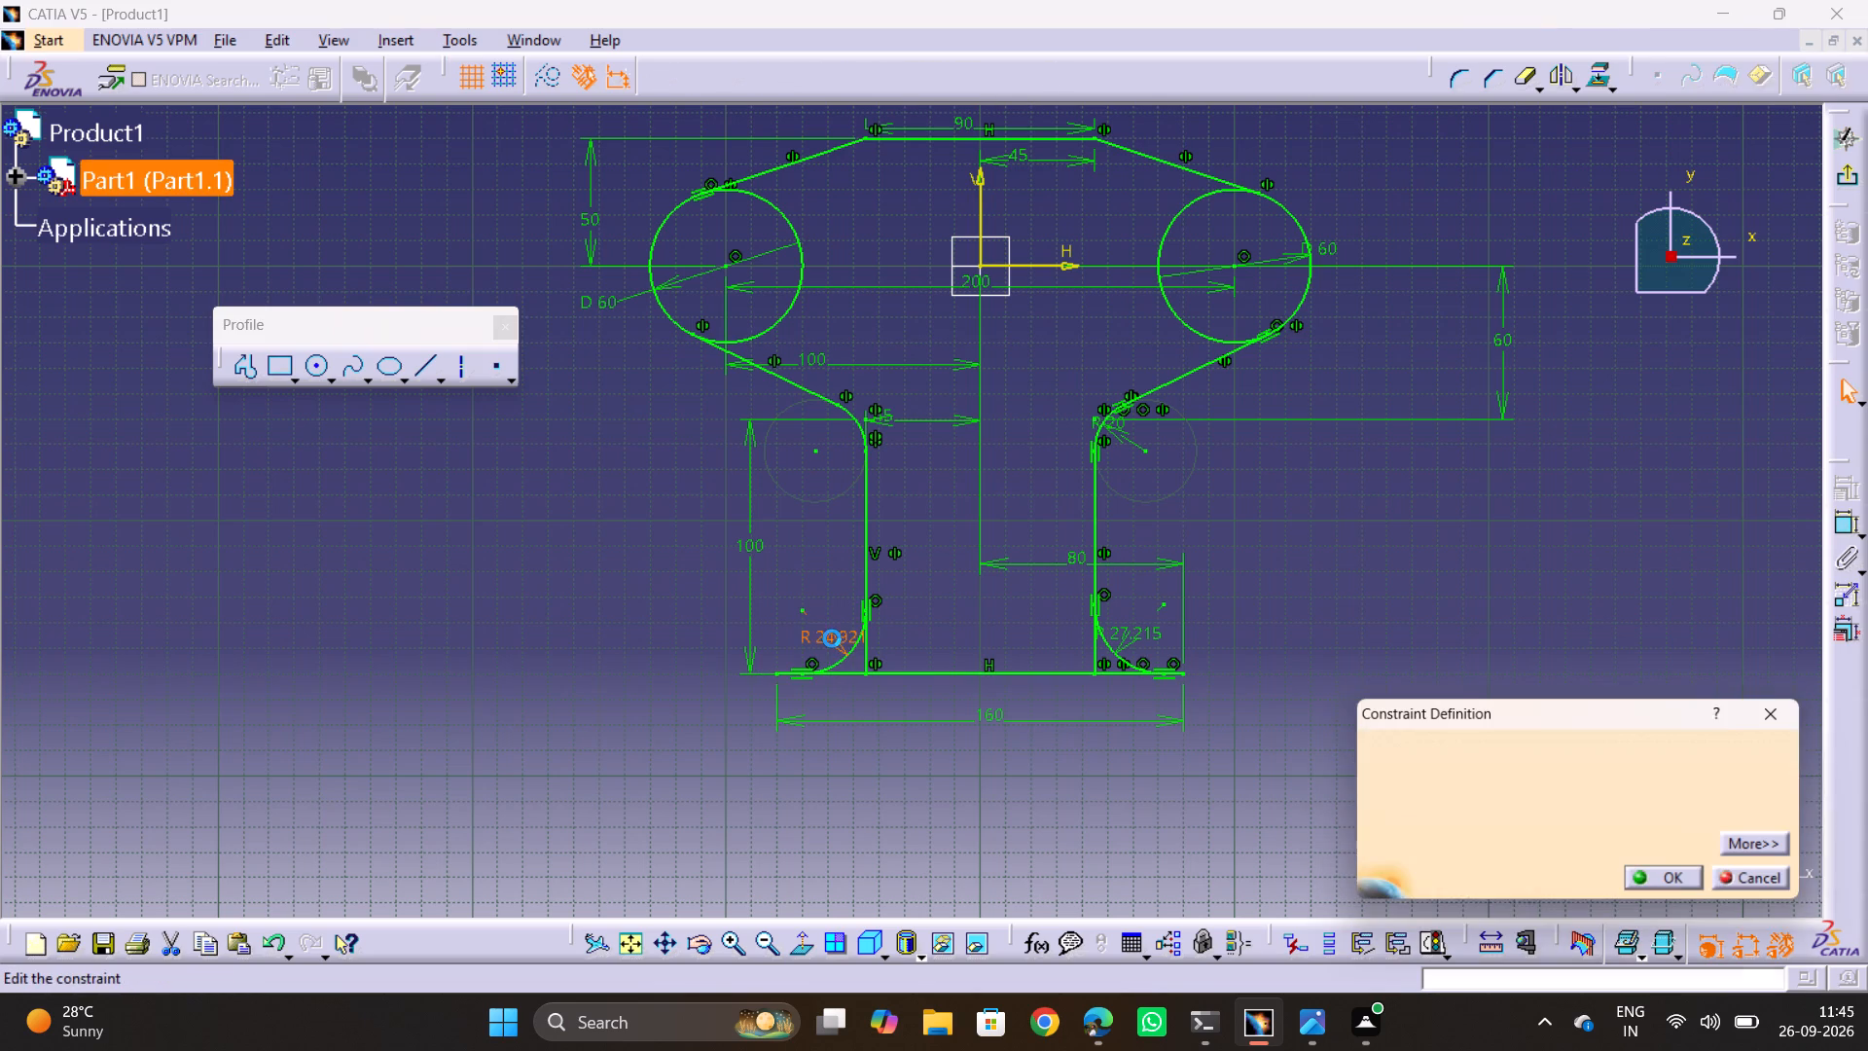
pyautogui.write('20')
pyautogui.press('Return')
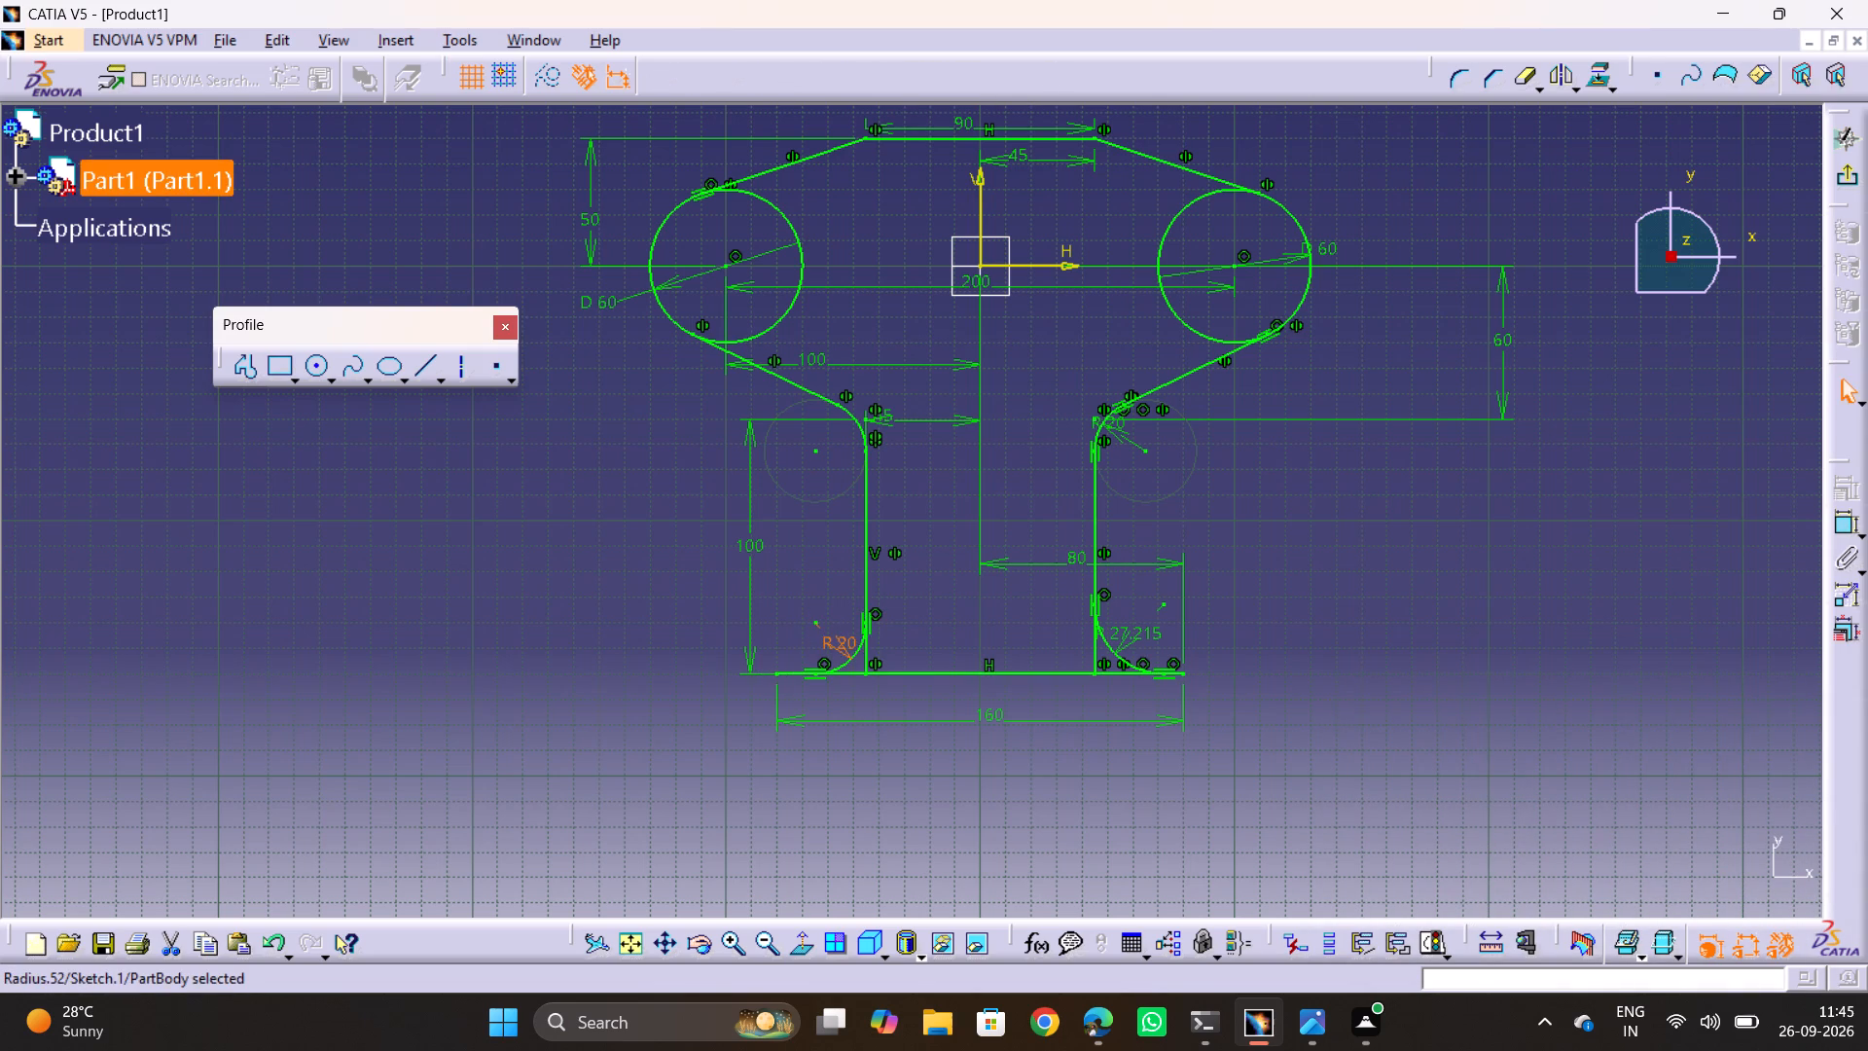
pyautogui.doubleClick(1138, 634)
pyautogui.write('20')
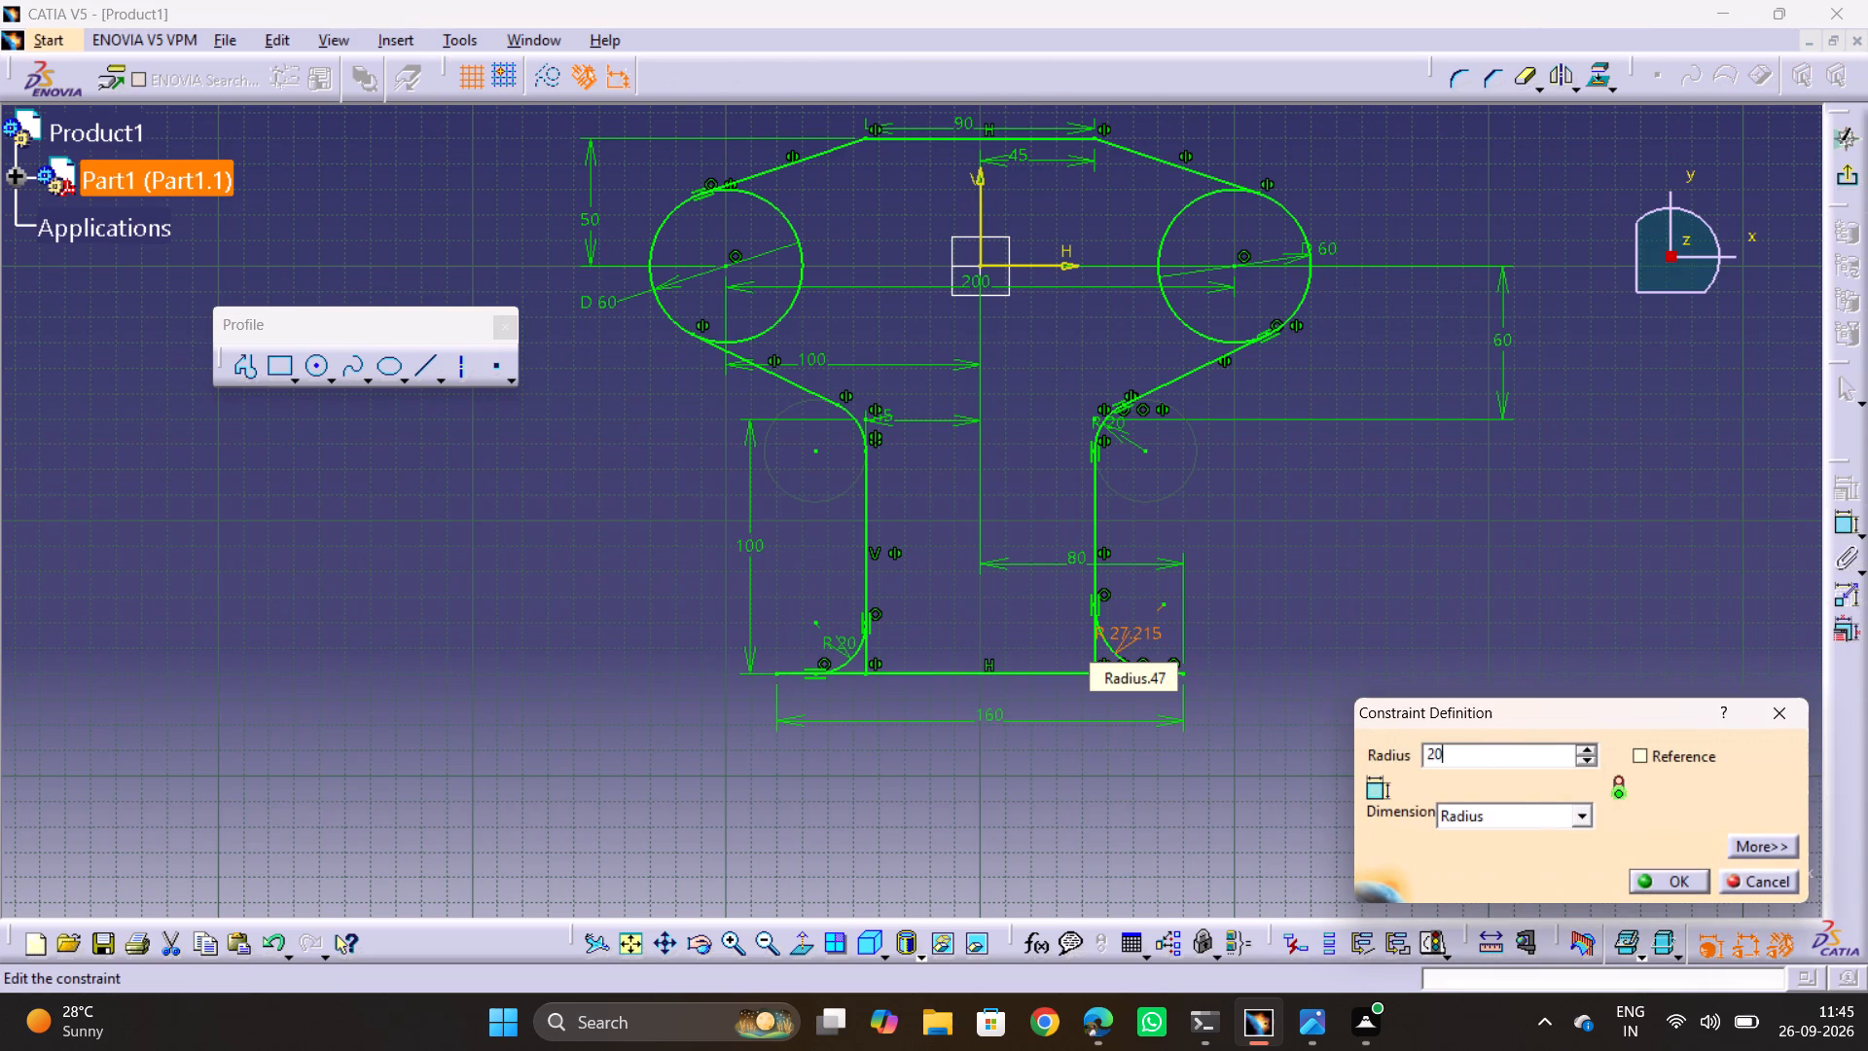
pyautogui.press('Return')
pyautogui.click(1378, 709)
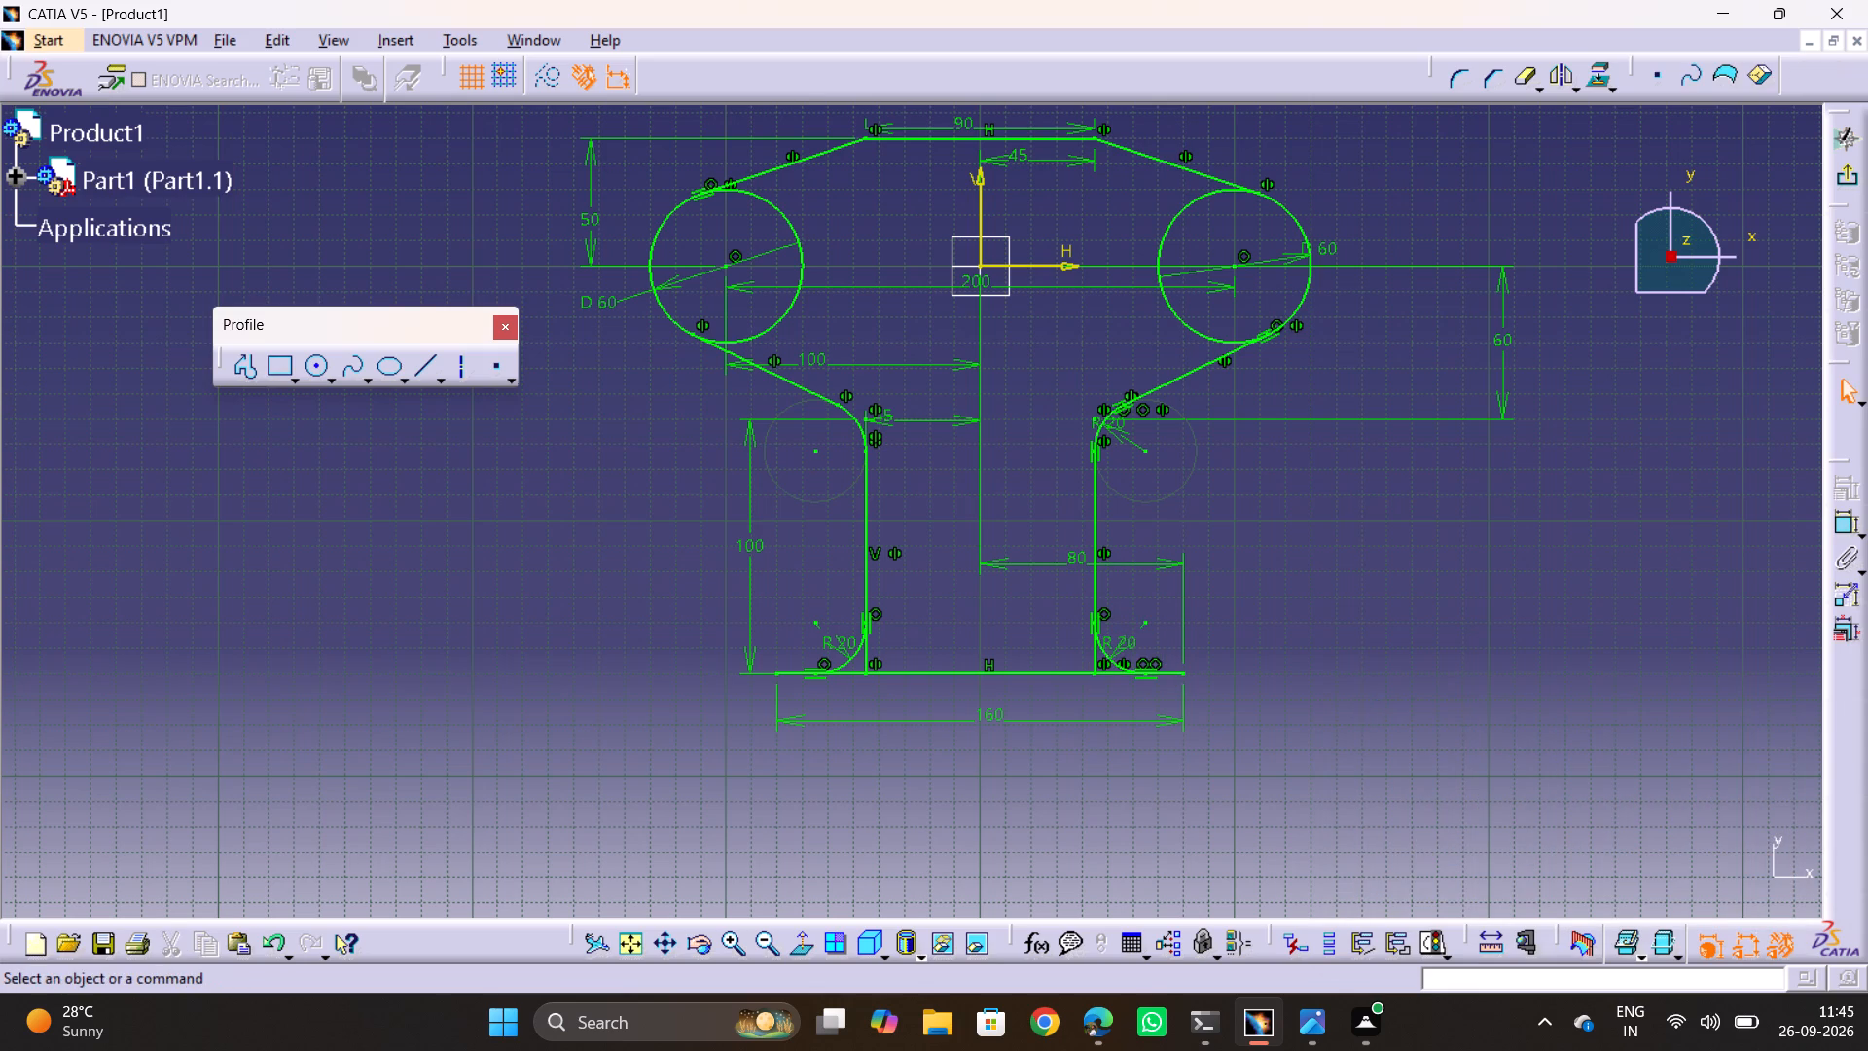
# Delete the 160 mm length constraint from the base line.
pyautogui.keyDown('shift'); pyautogui.moveTo(832, 656); pyautogui.dragTo(914, 499, button='middle'); pyautogui.keyUp('shift')
pyautogui.keyDown('ctrl'); pyautogui.moveTo(903, 619); pyautogui.dragTo(979, 465, button='middle'); pyautogui.keyUp('ctrl')
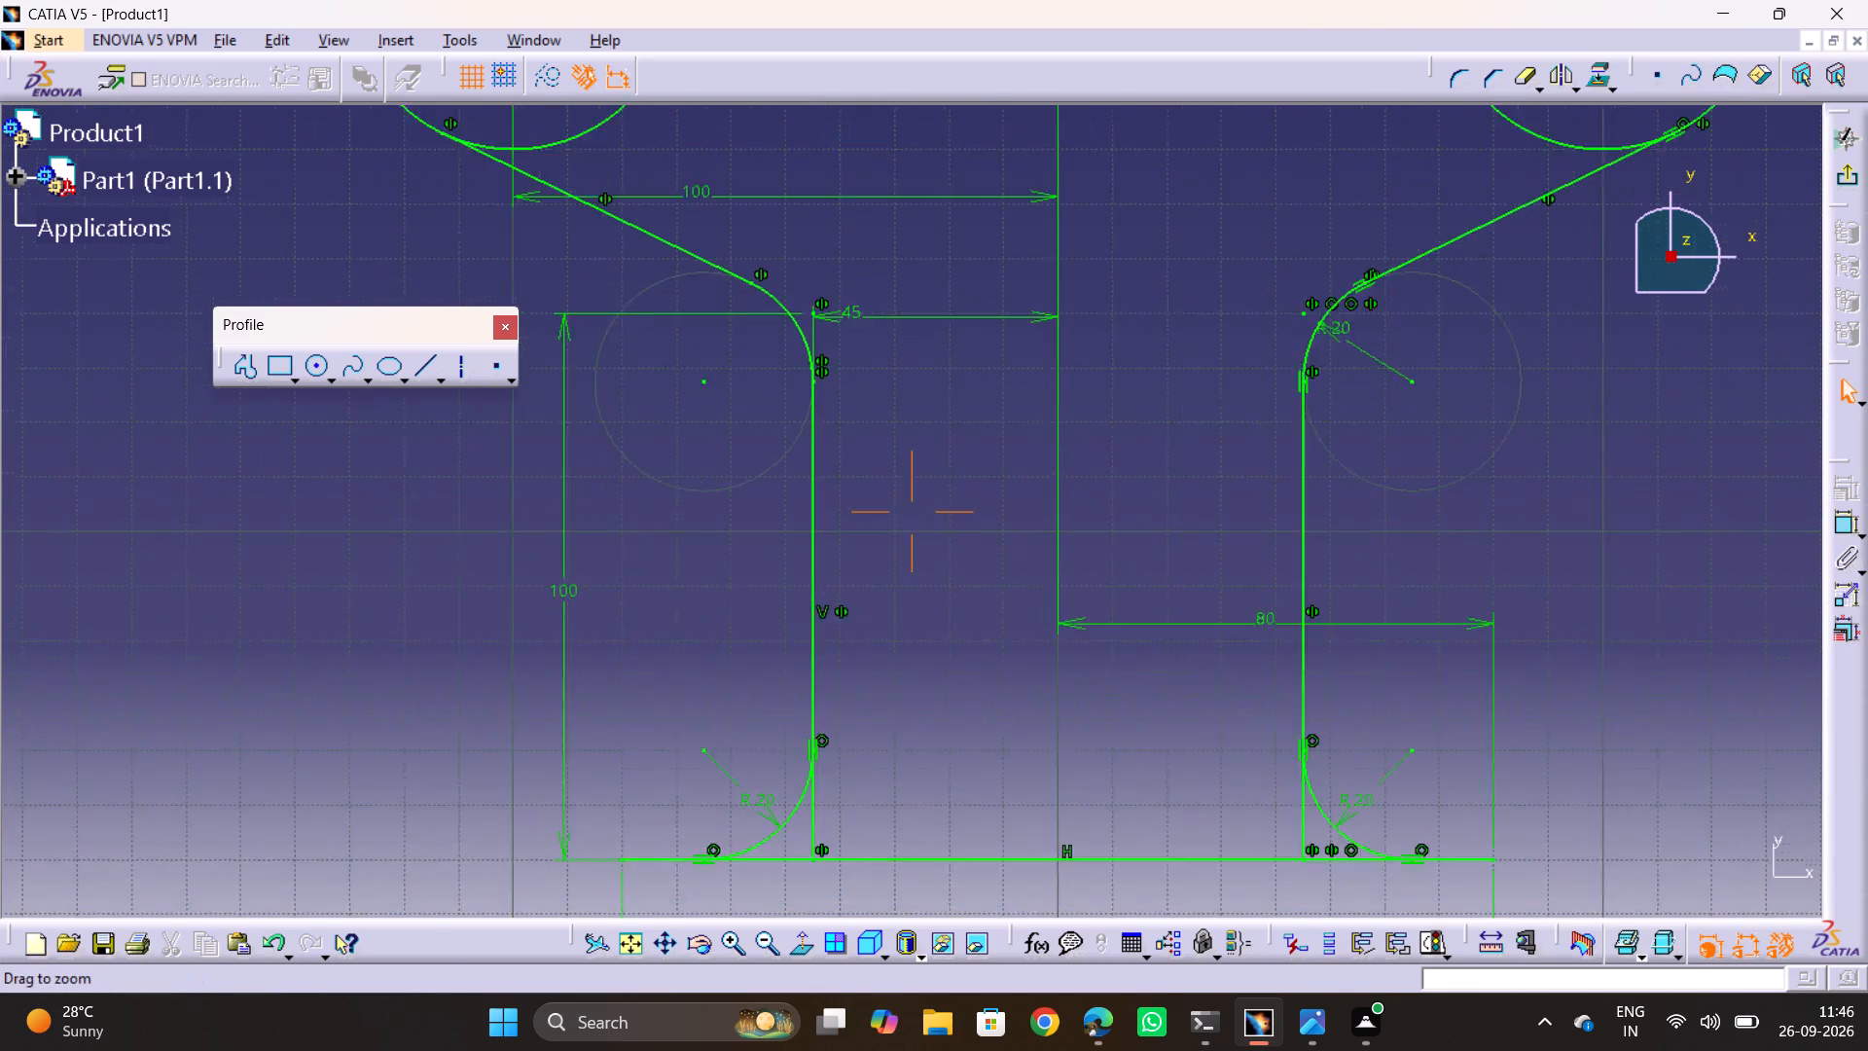
pyautogui.keyDown('ctrl'); pyautogui.moveTo(979, 465); pyautogui.dragTo(980, 464, button='middle'); pyautogui.keyUp('ctrl')
pyautogui.moveTo(885, 645); pyautogui.dragTo(992, 280, button='middle')
pyautogui.press('Escape')
pyautogui.click(1215, 641)
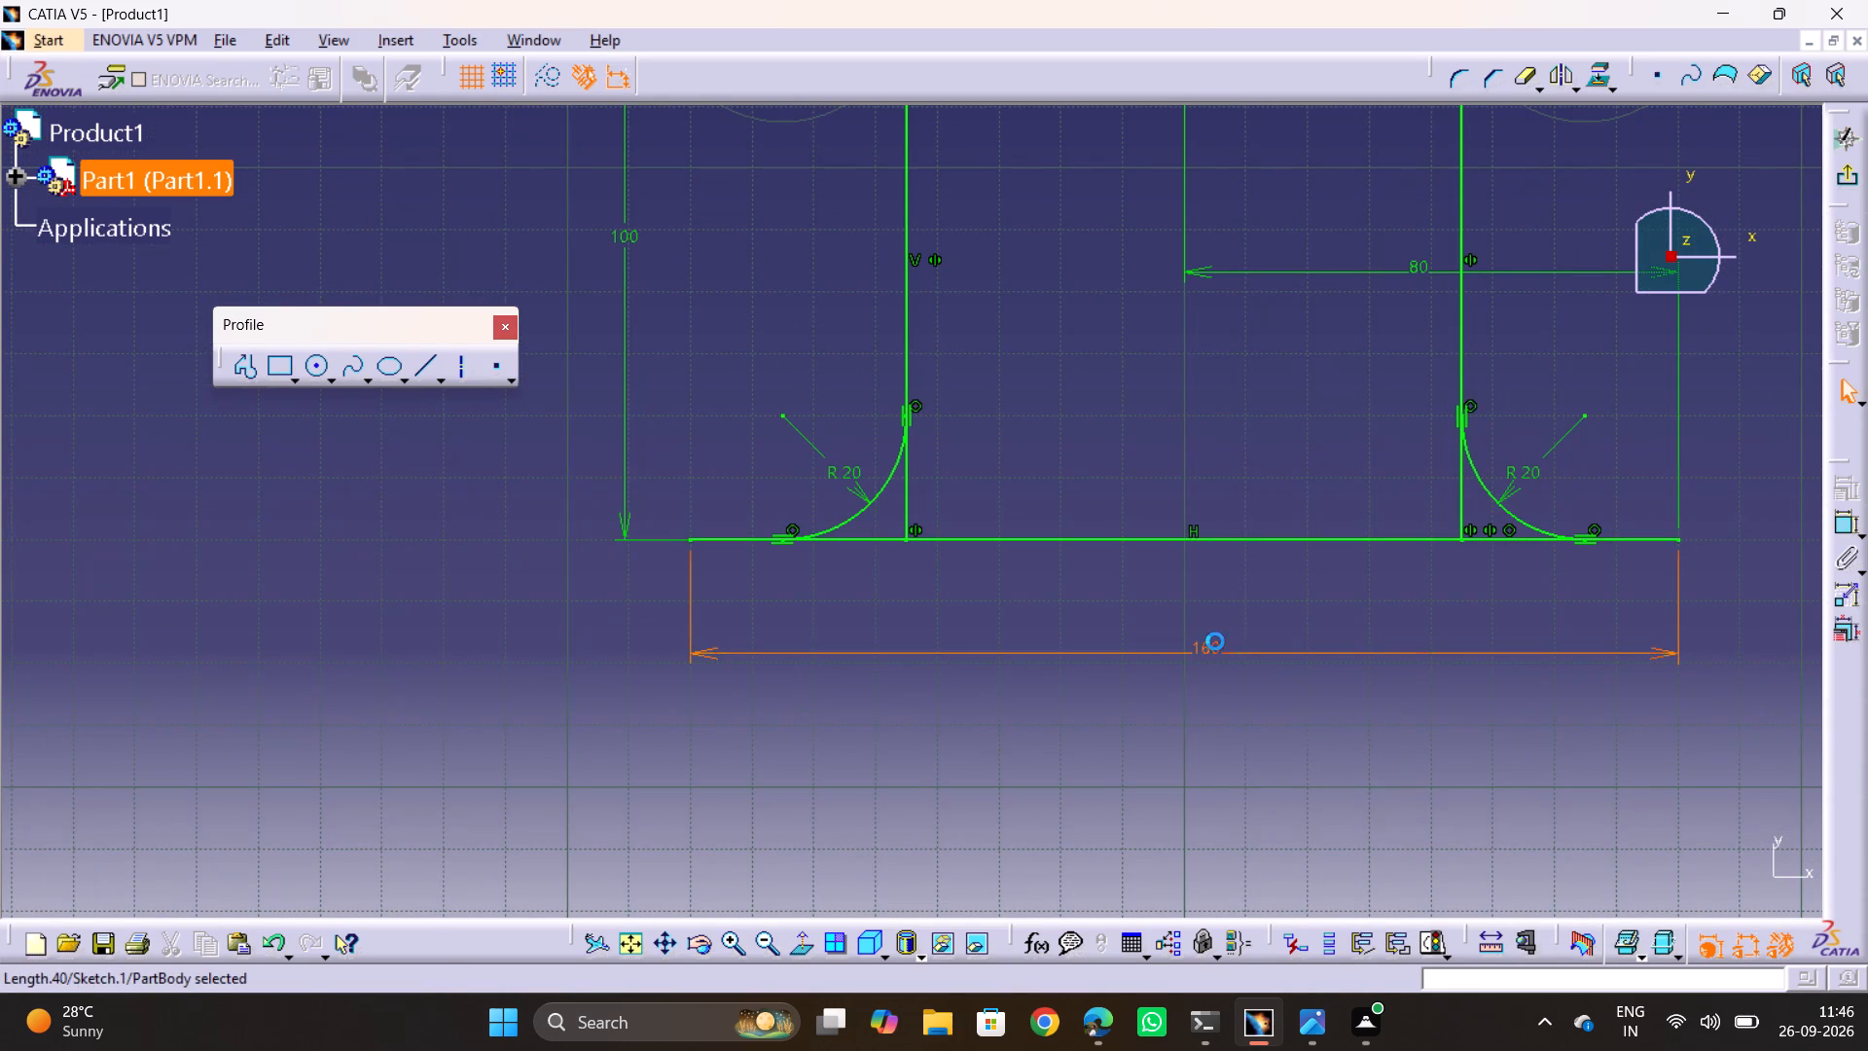
pyautogui.press('Delete')
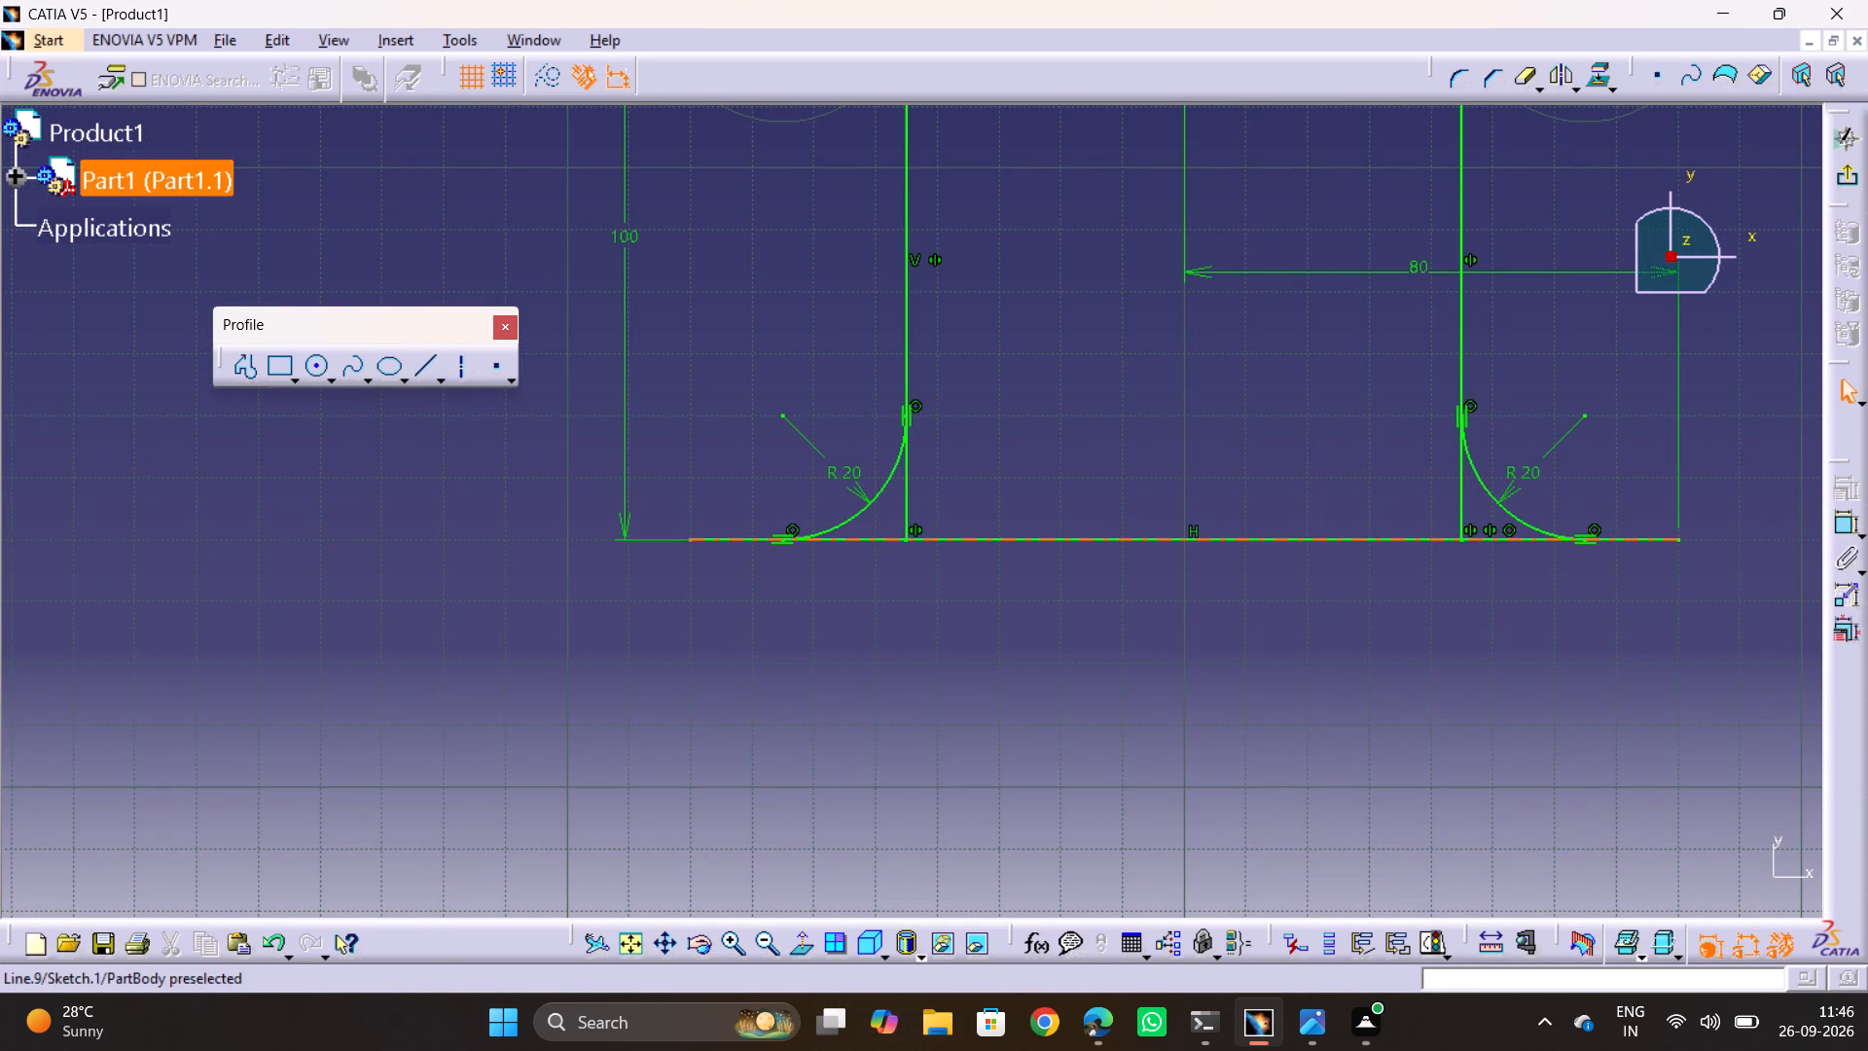
# Constrain the base line's left endpoint to be coincident with the lower end of the left corner arc.
pyautogui.click(690, 537)
pyautogui.keyDown('ctrl'); pyautogui.click(785, 535); pyautogui.keyUp('ctrl')
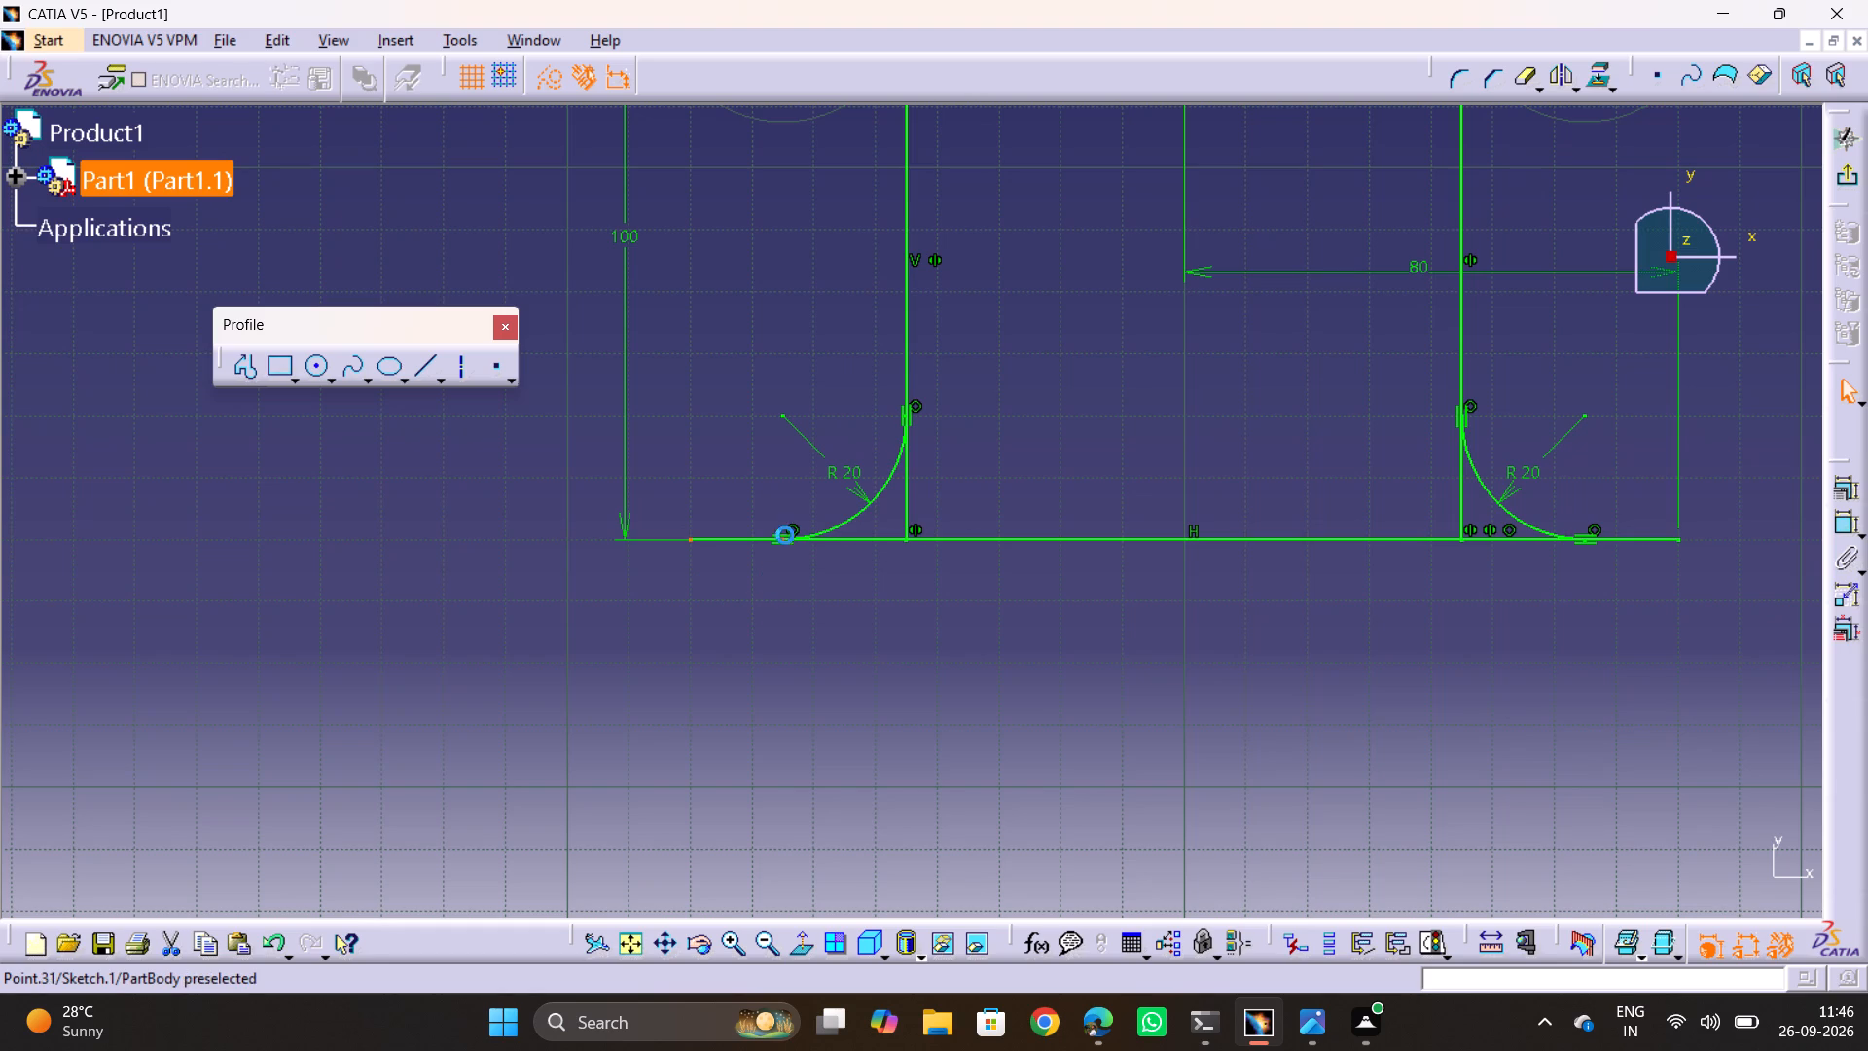
pyautogui.click(1847, 482)
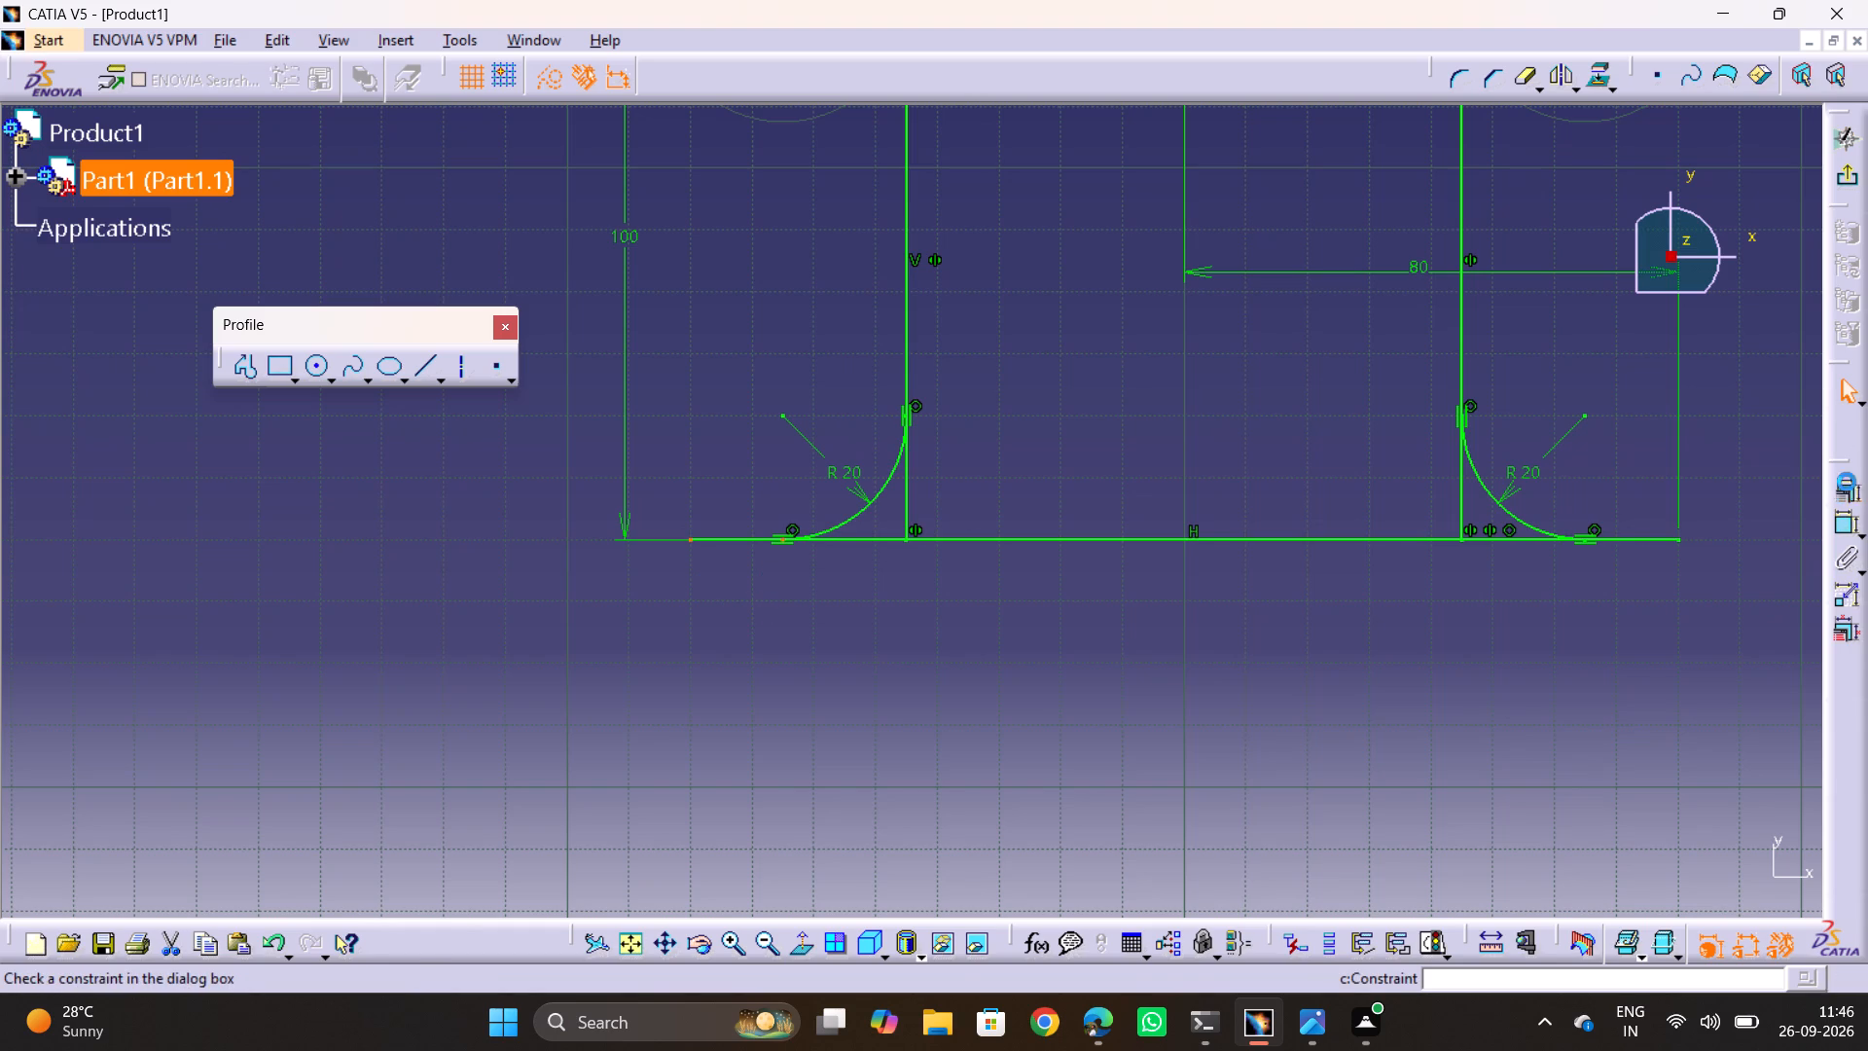
pyautogui.click(522, 269)
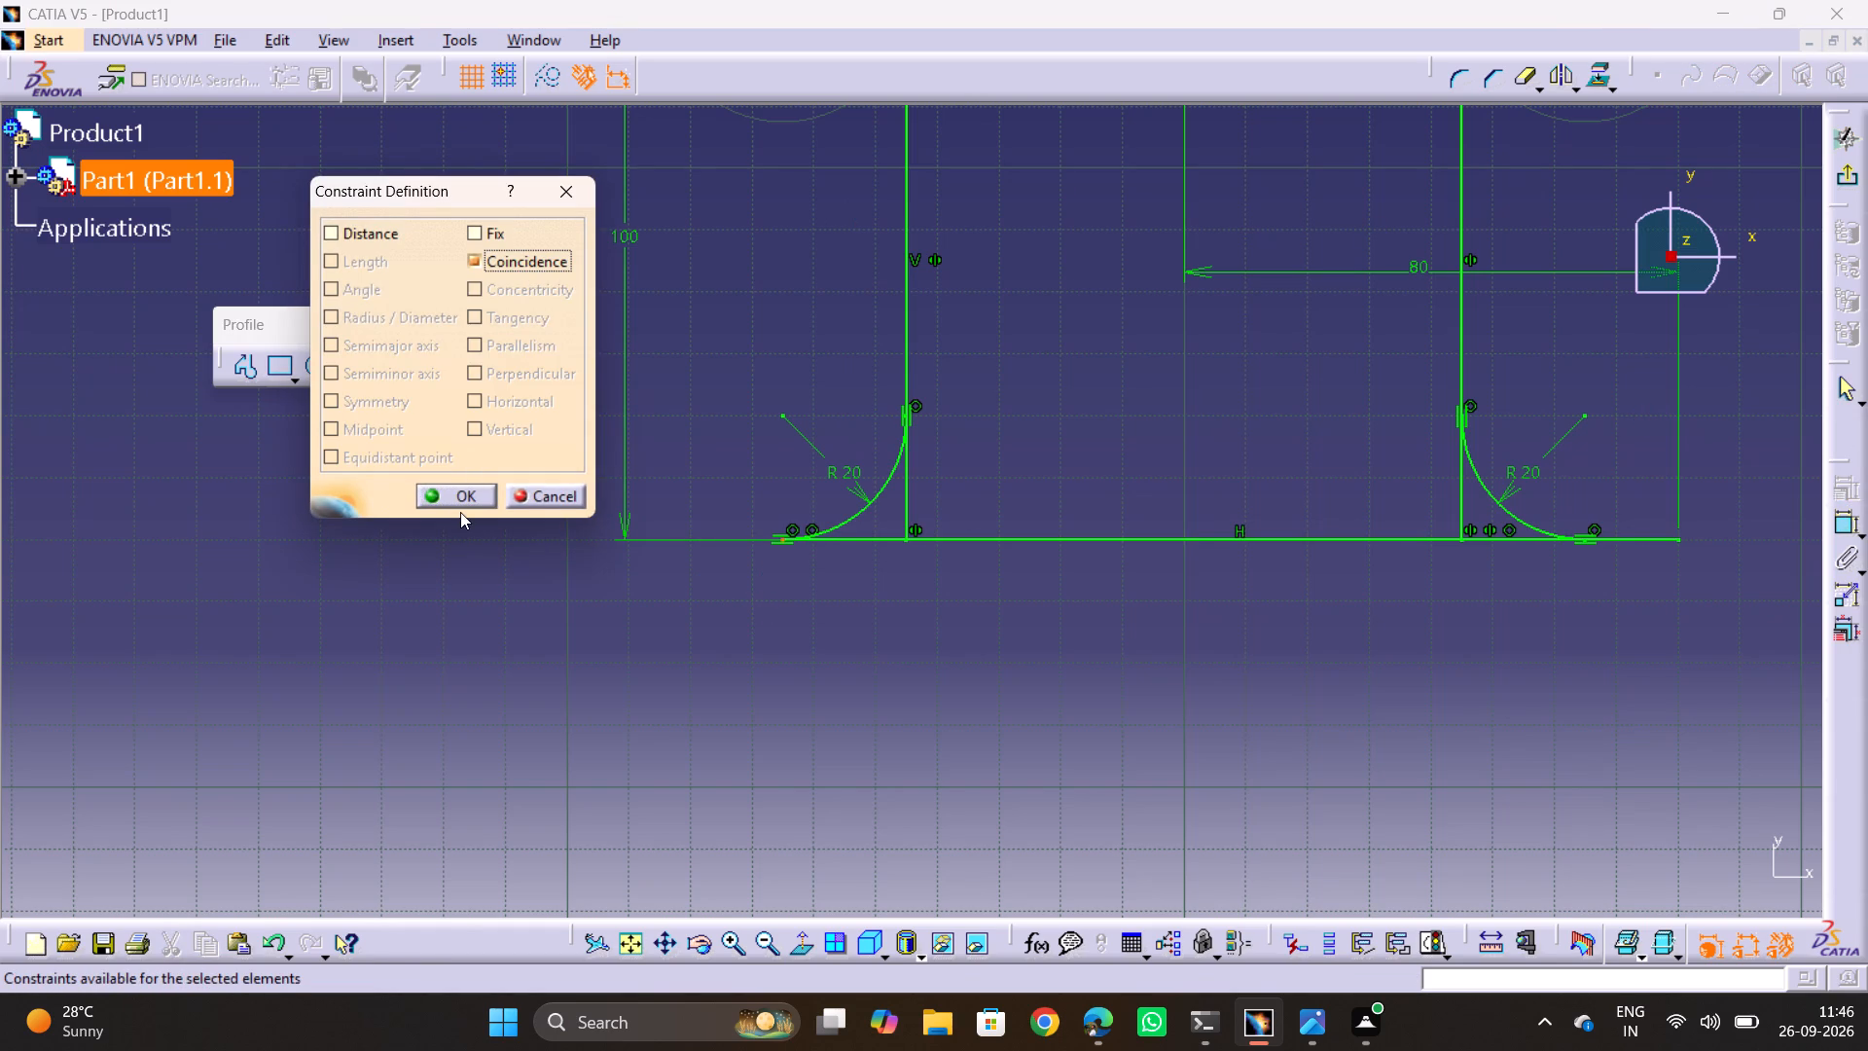
pyautogui.moveTo(462, 507); pyautogui.dragTo(471, 499)
# Delete the 80 mm distance constraint between the vertical axis and the base line's right endpoint.
pyautogui.moveTo(1192, 576); pyautogui.dragTo(751, 557, button='middle')
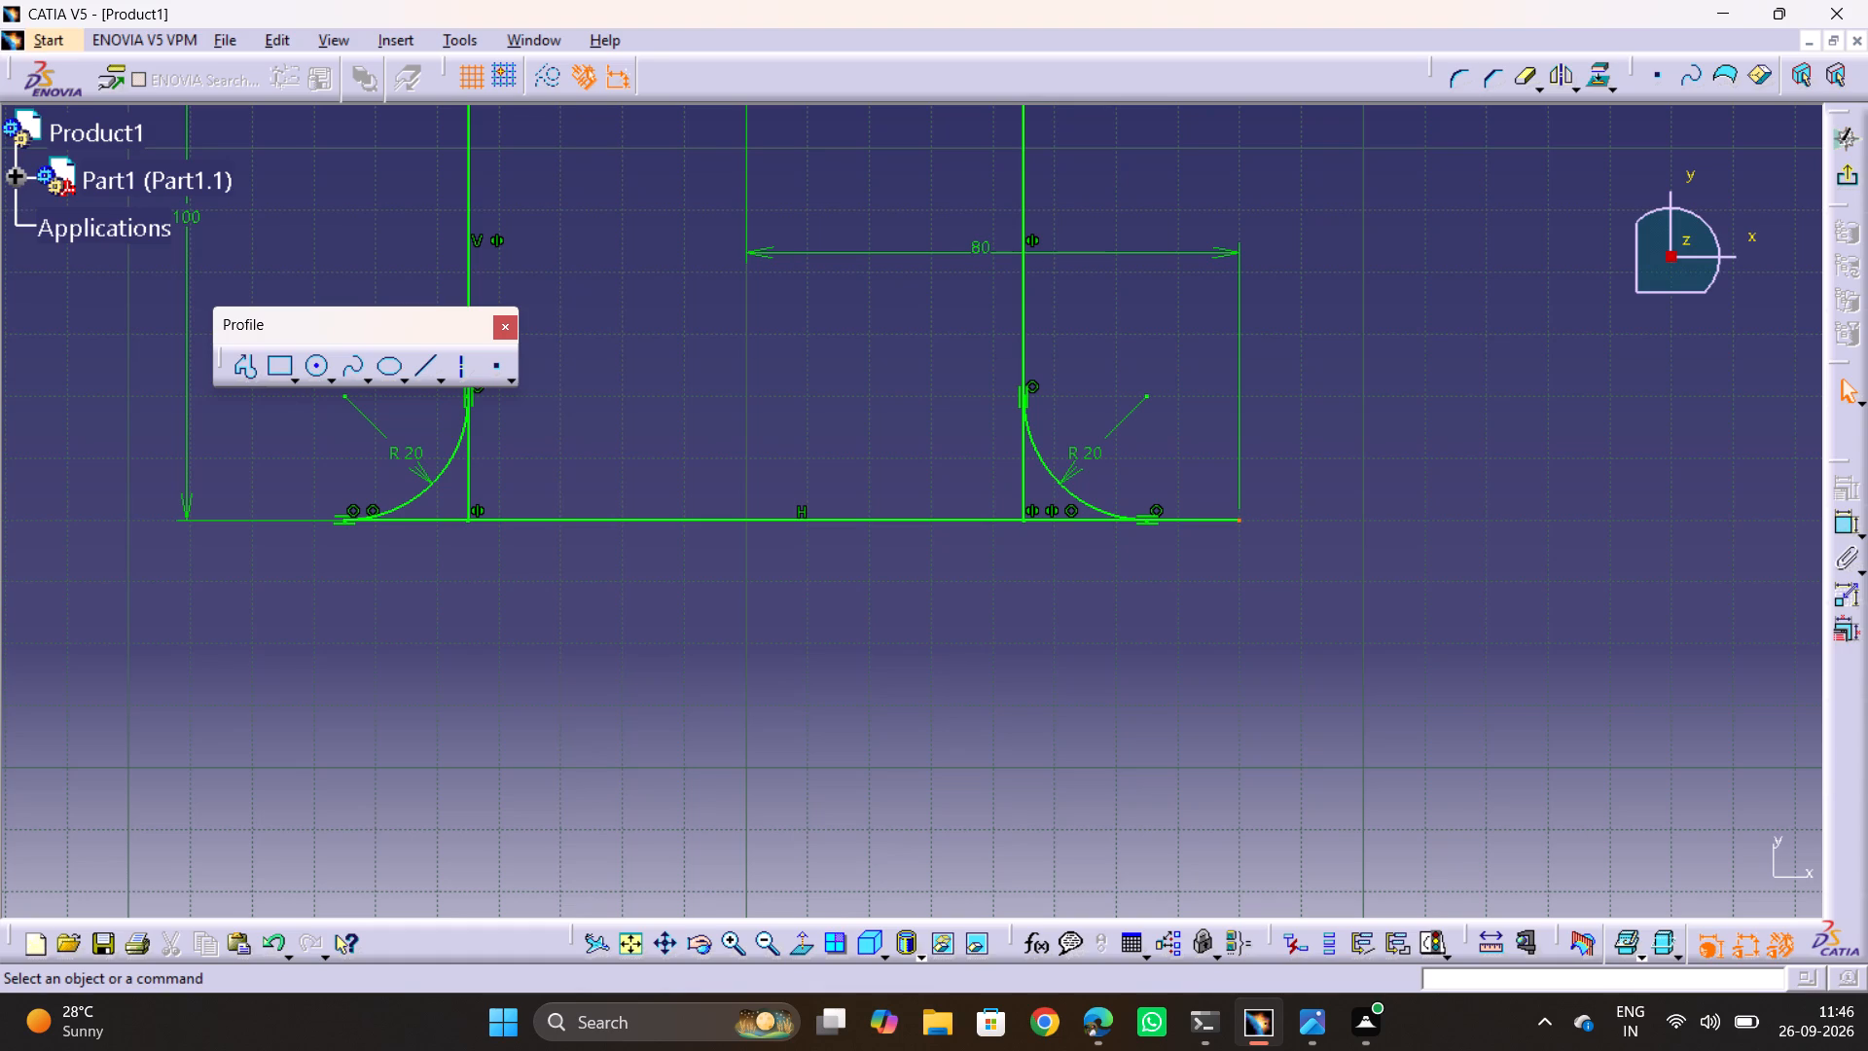
pyautogui.click(1112, 251)
pyautogui.press('Delete')
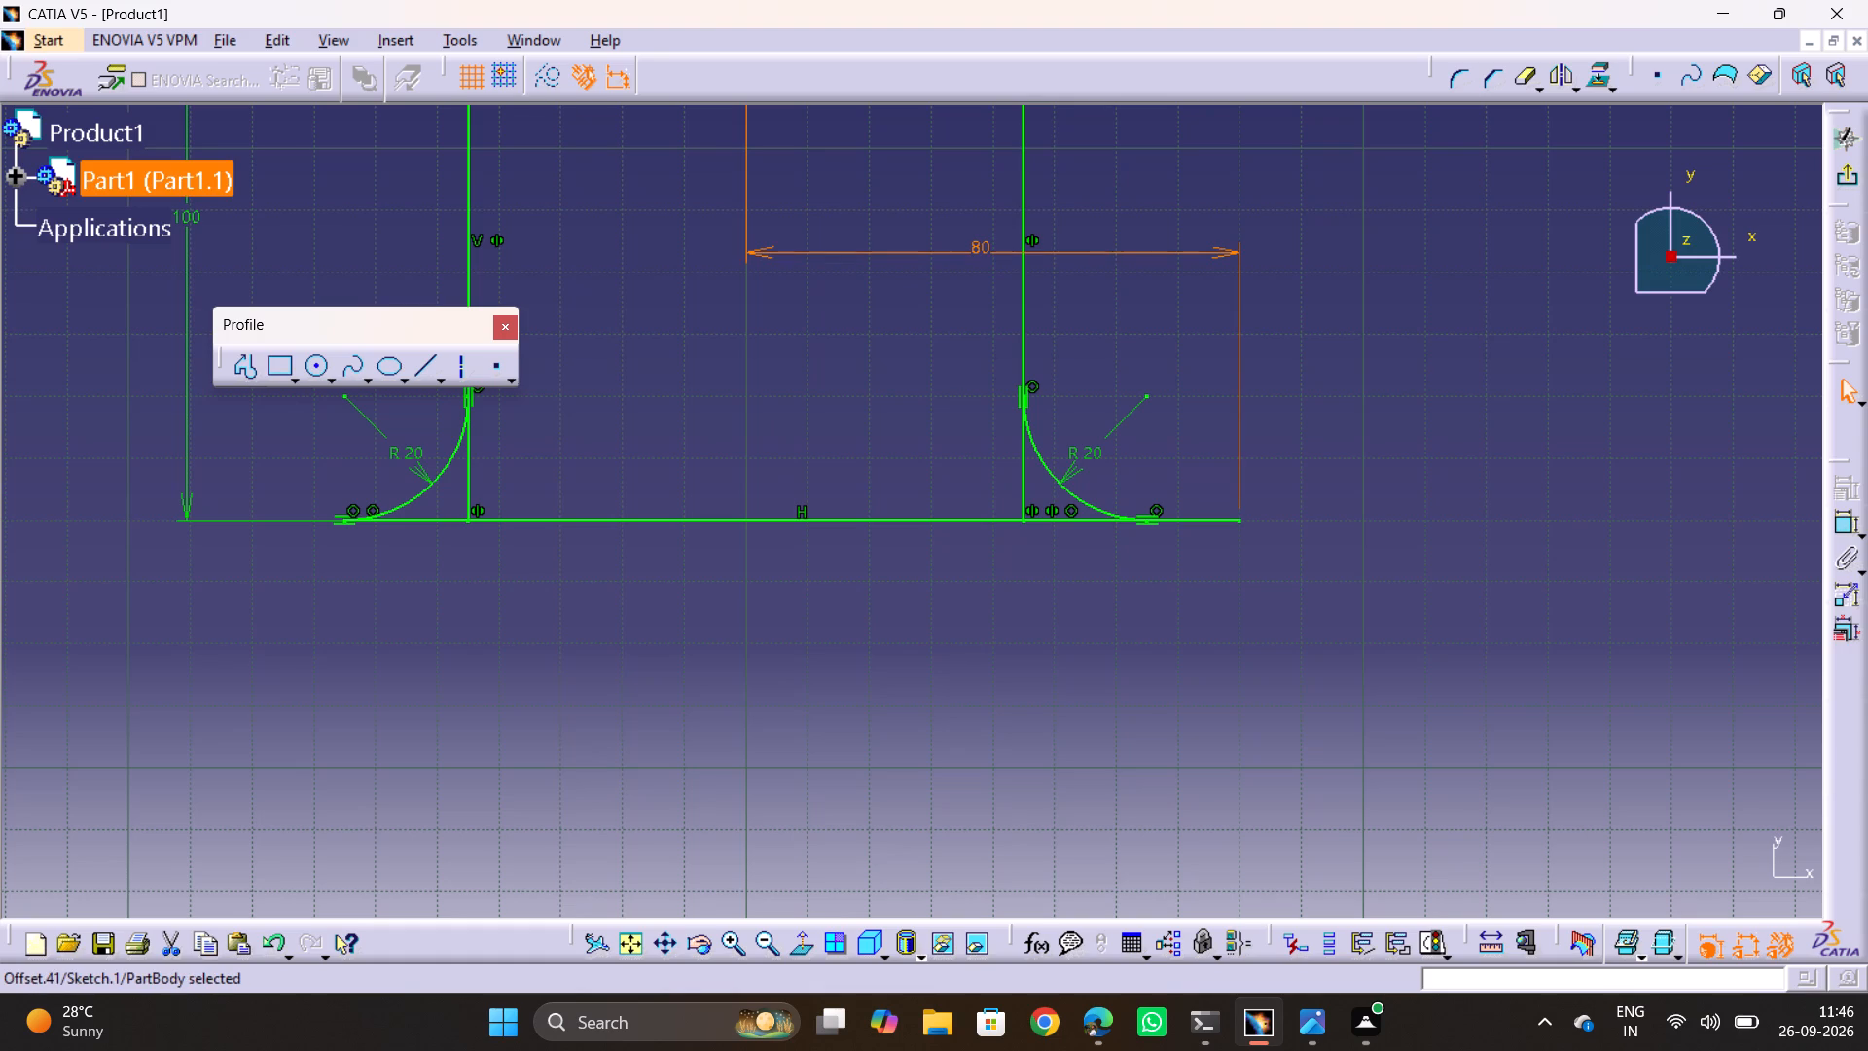
# Constrain the base line's right endpoint to be coincident with the lower end of the right corner arc.
pyautogui.click(1239, 524)
pyautogui.keyDown('ctrl'); pyautogui.click(1146, 521); pyautogui.keyUp('ctrl')
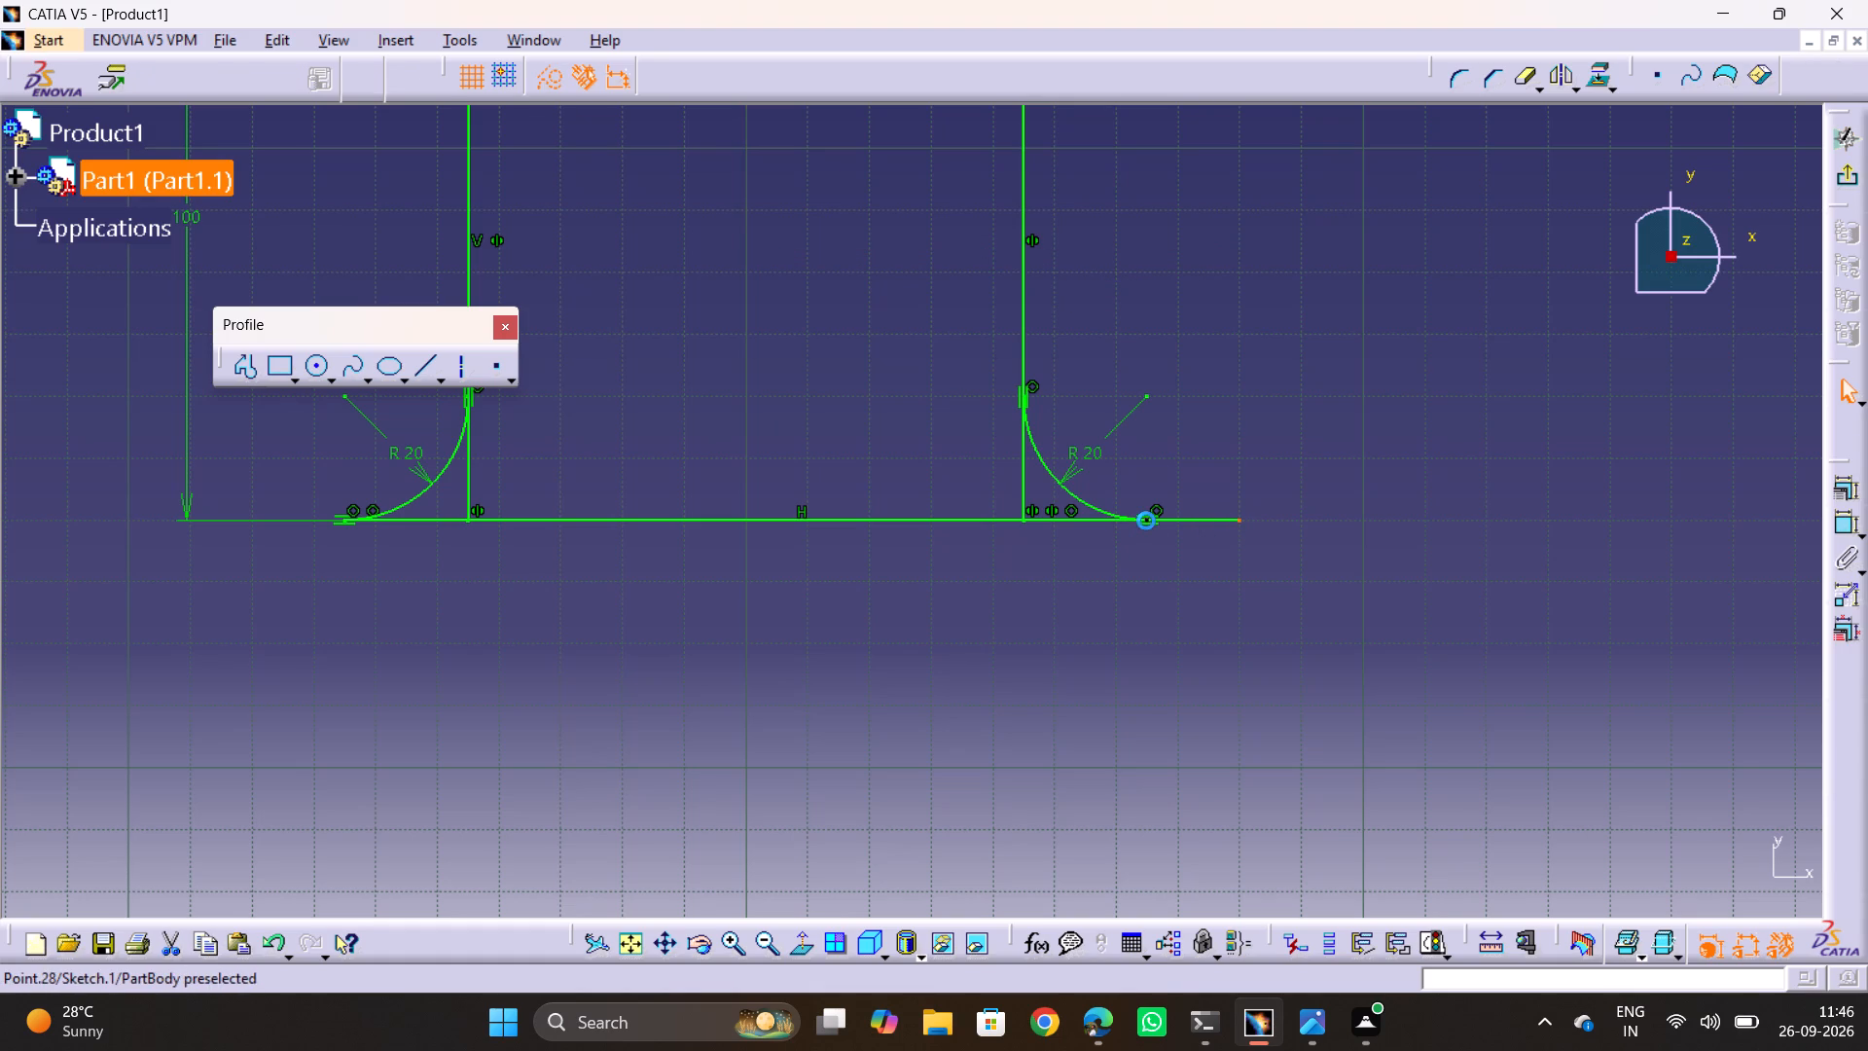
pyautogui.click(1838, 484)
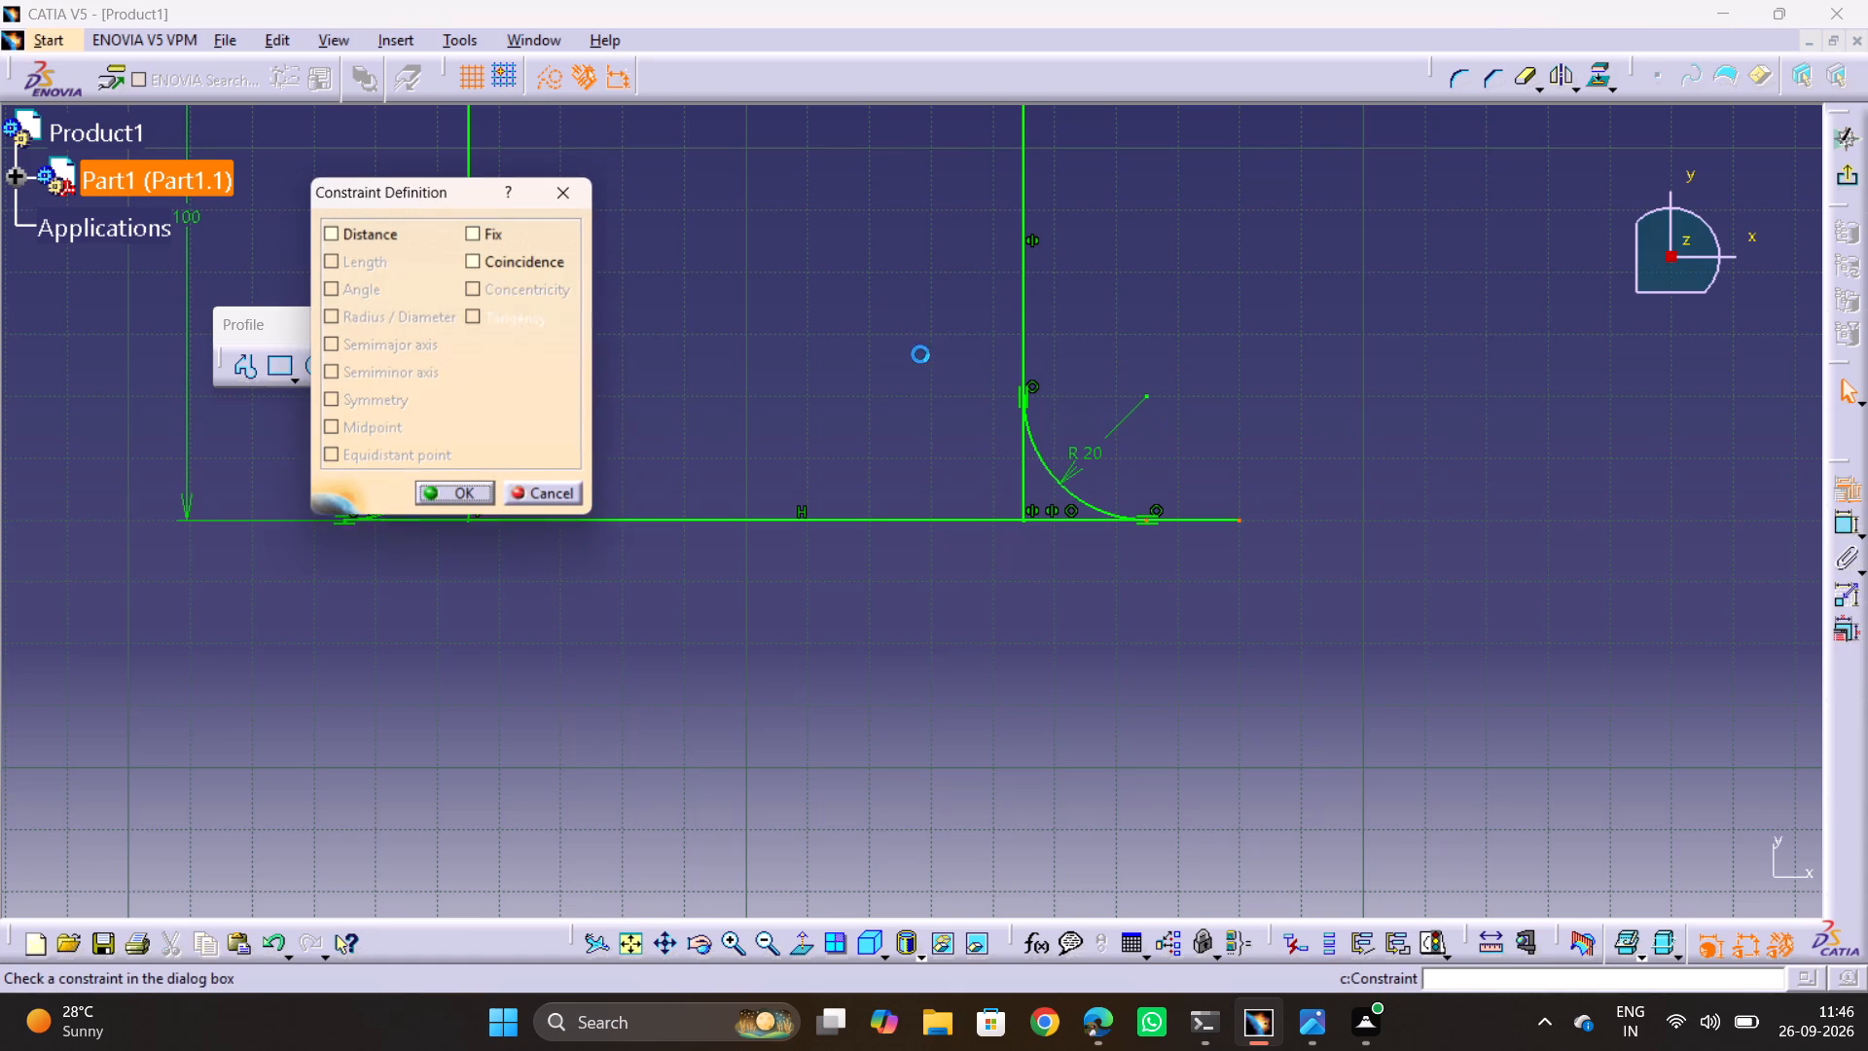
pyautogui.click(552, 256)
pyautogui.click(449, 493)
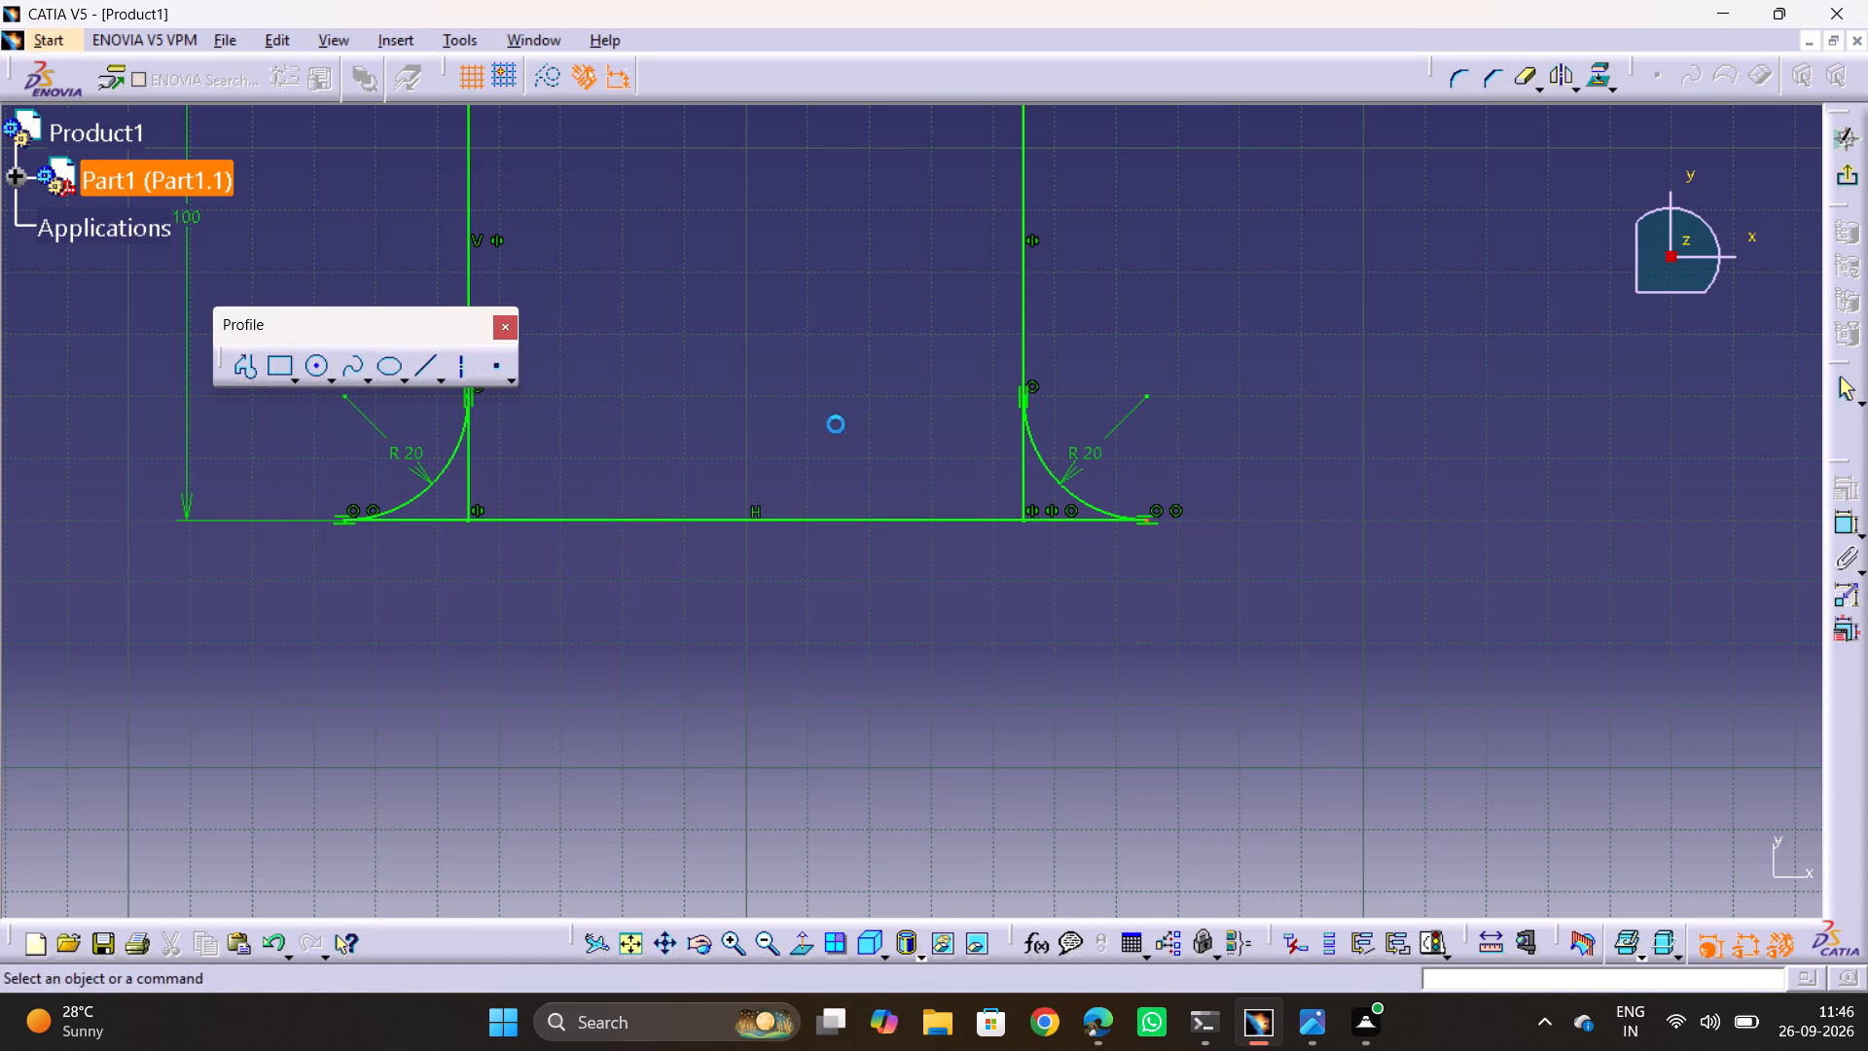
# Quick Trim the stubs of both web sides below the lower corner arcs.
pyautogui.doubleClick(1528, 84)
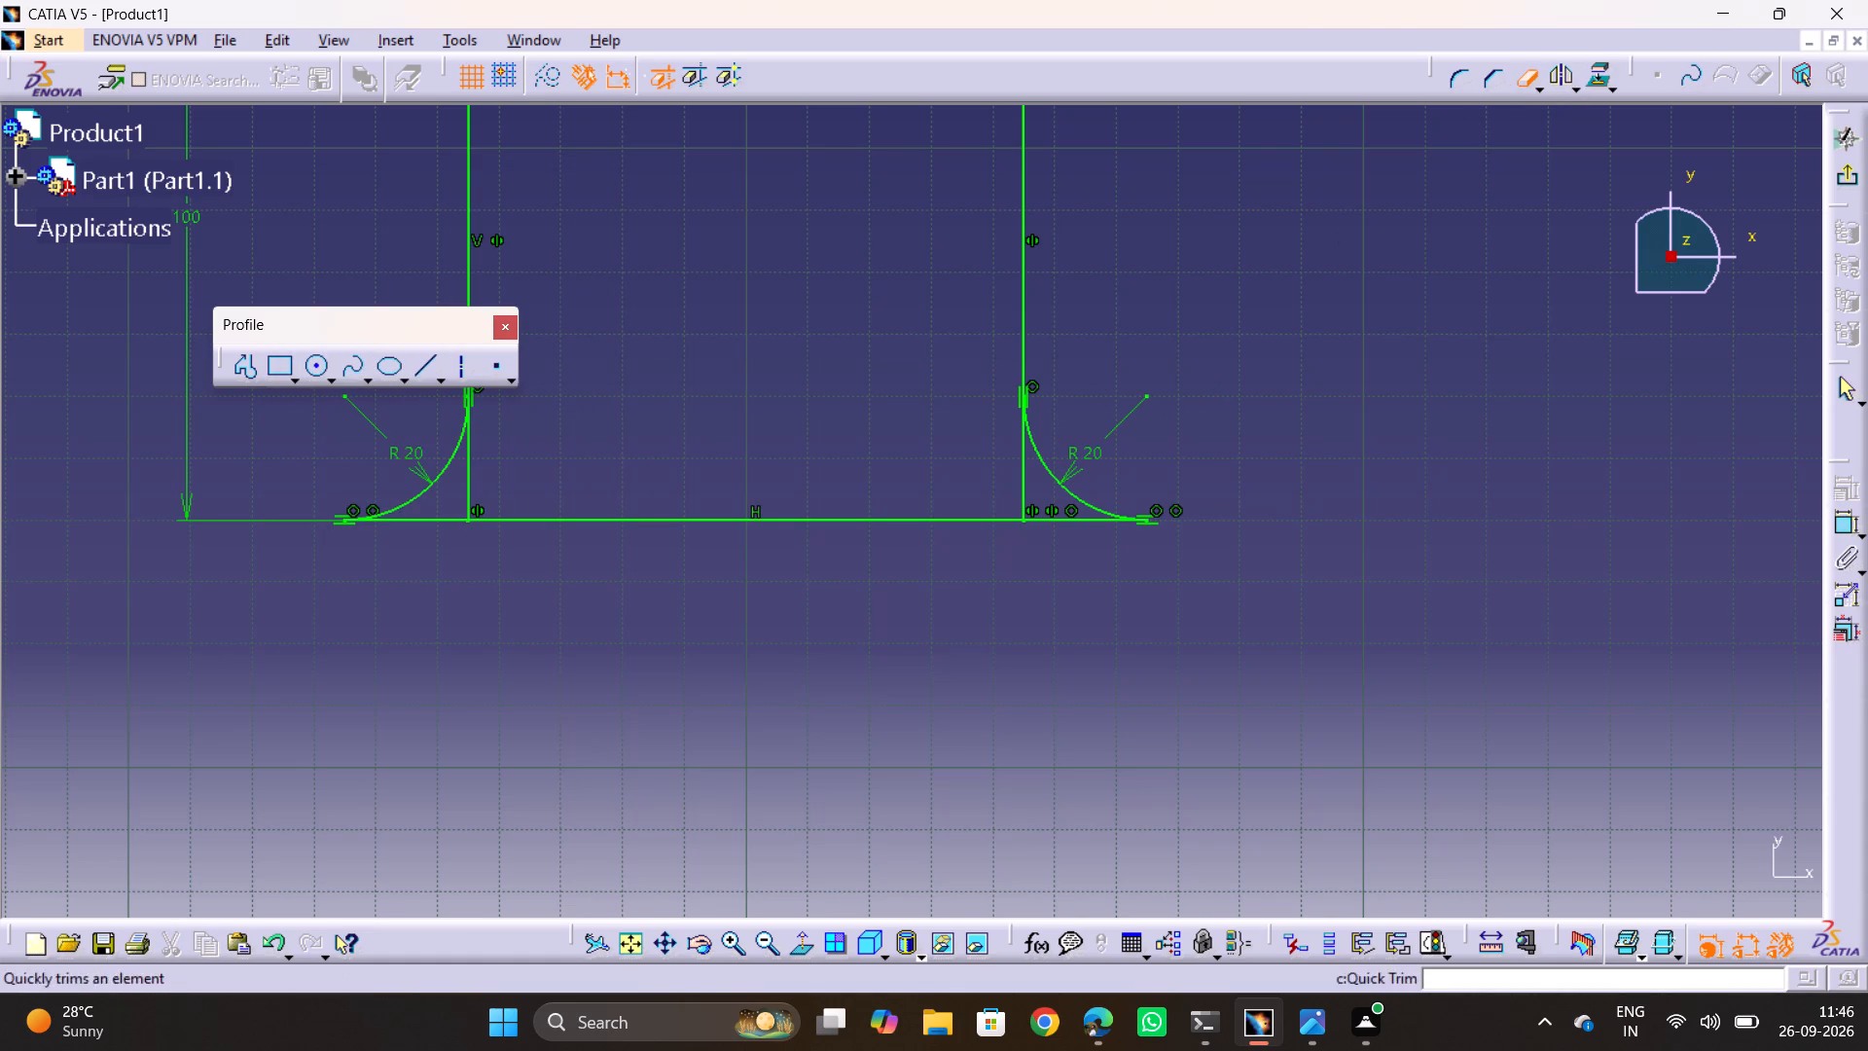
pyautogui.click(1024, 473)
pyautogui.click(462, 478)
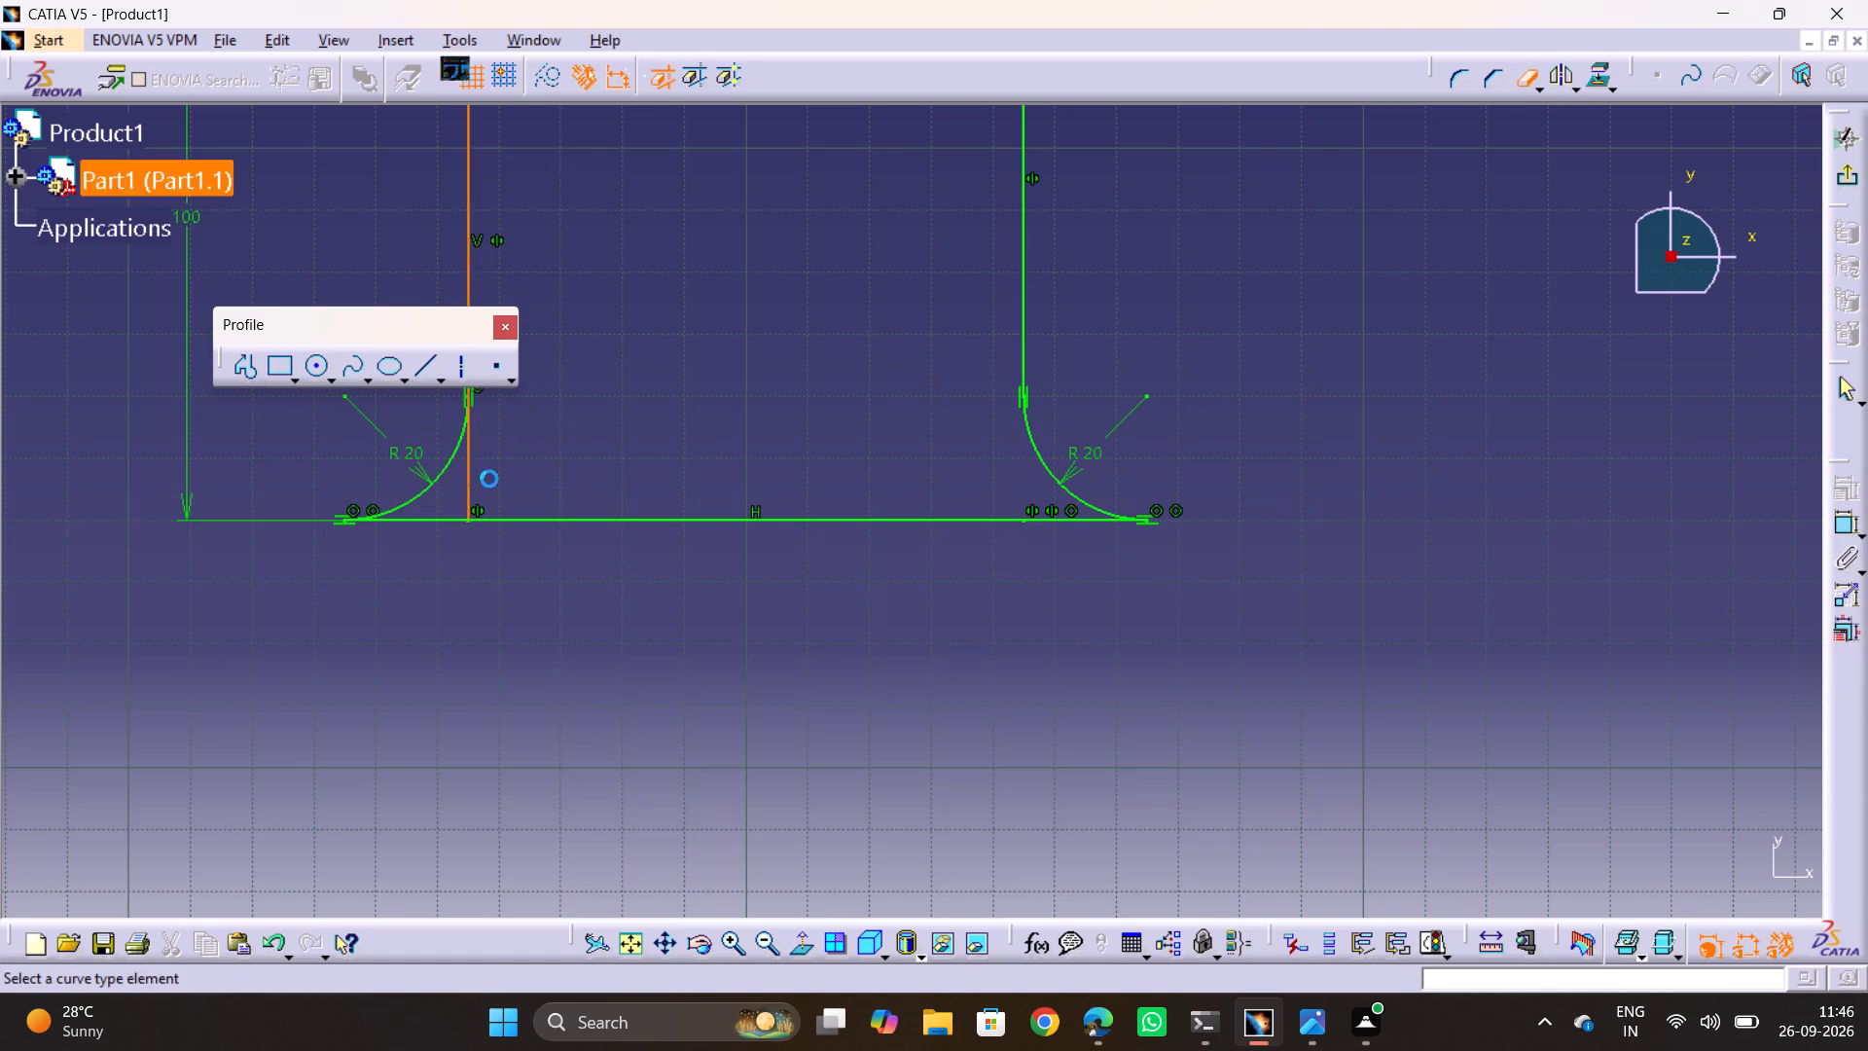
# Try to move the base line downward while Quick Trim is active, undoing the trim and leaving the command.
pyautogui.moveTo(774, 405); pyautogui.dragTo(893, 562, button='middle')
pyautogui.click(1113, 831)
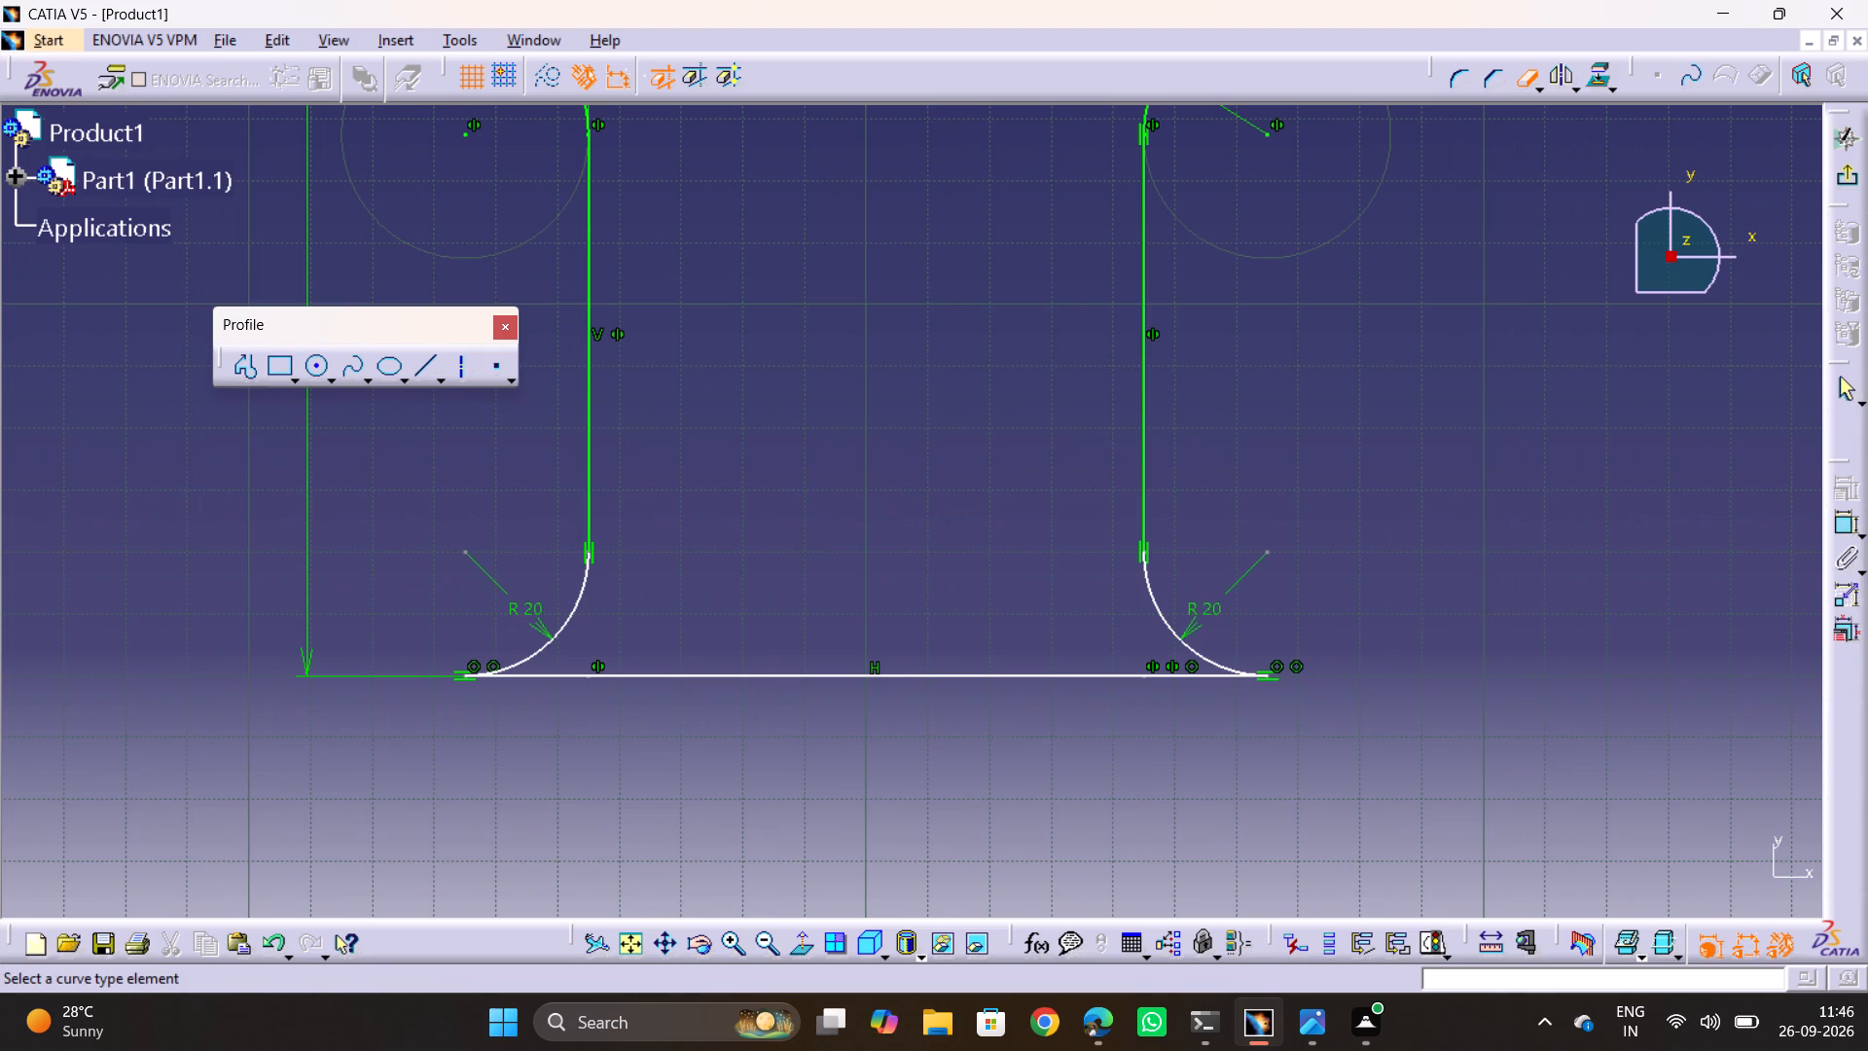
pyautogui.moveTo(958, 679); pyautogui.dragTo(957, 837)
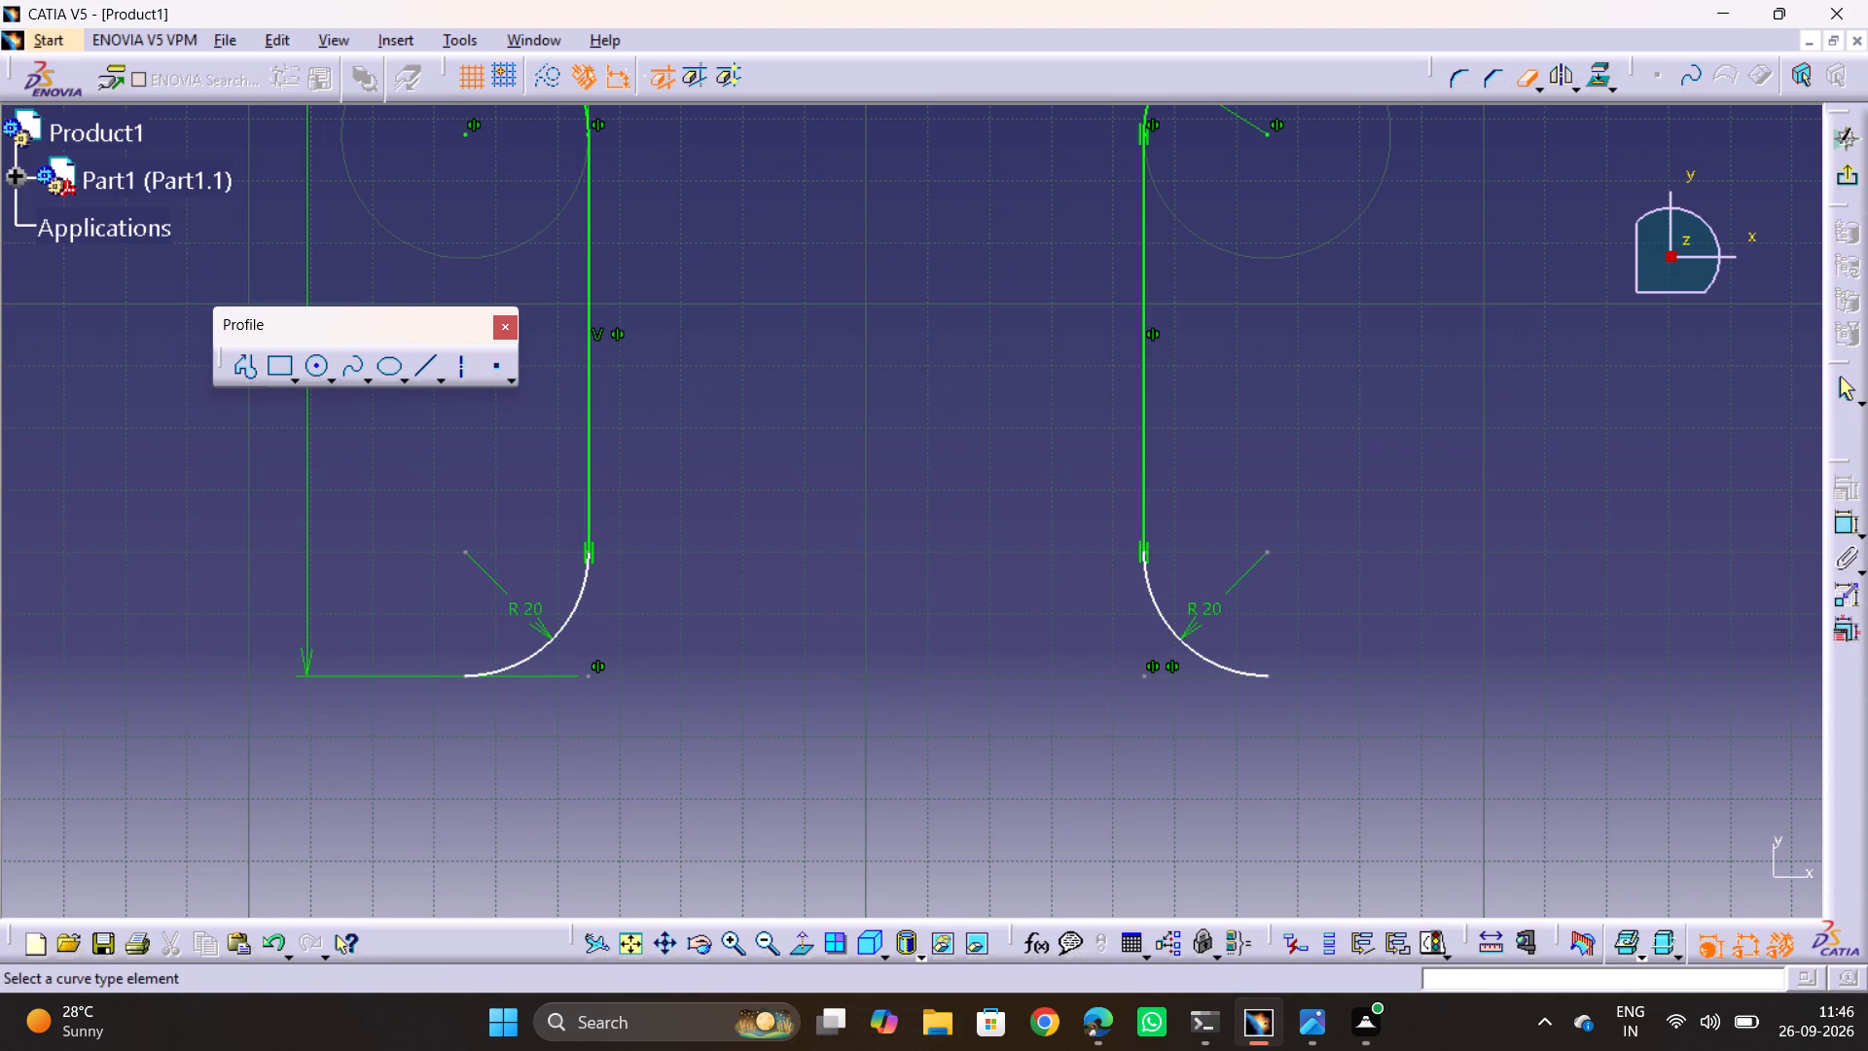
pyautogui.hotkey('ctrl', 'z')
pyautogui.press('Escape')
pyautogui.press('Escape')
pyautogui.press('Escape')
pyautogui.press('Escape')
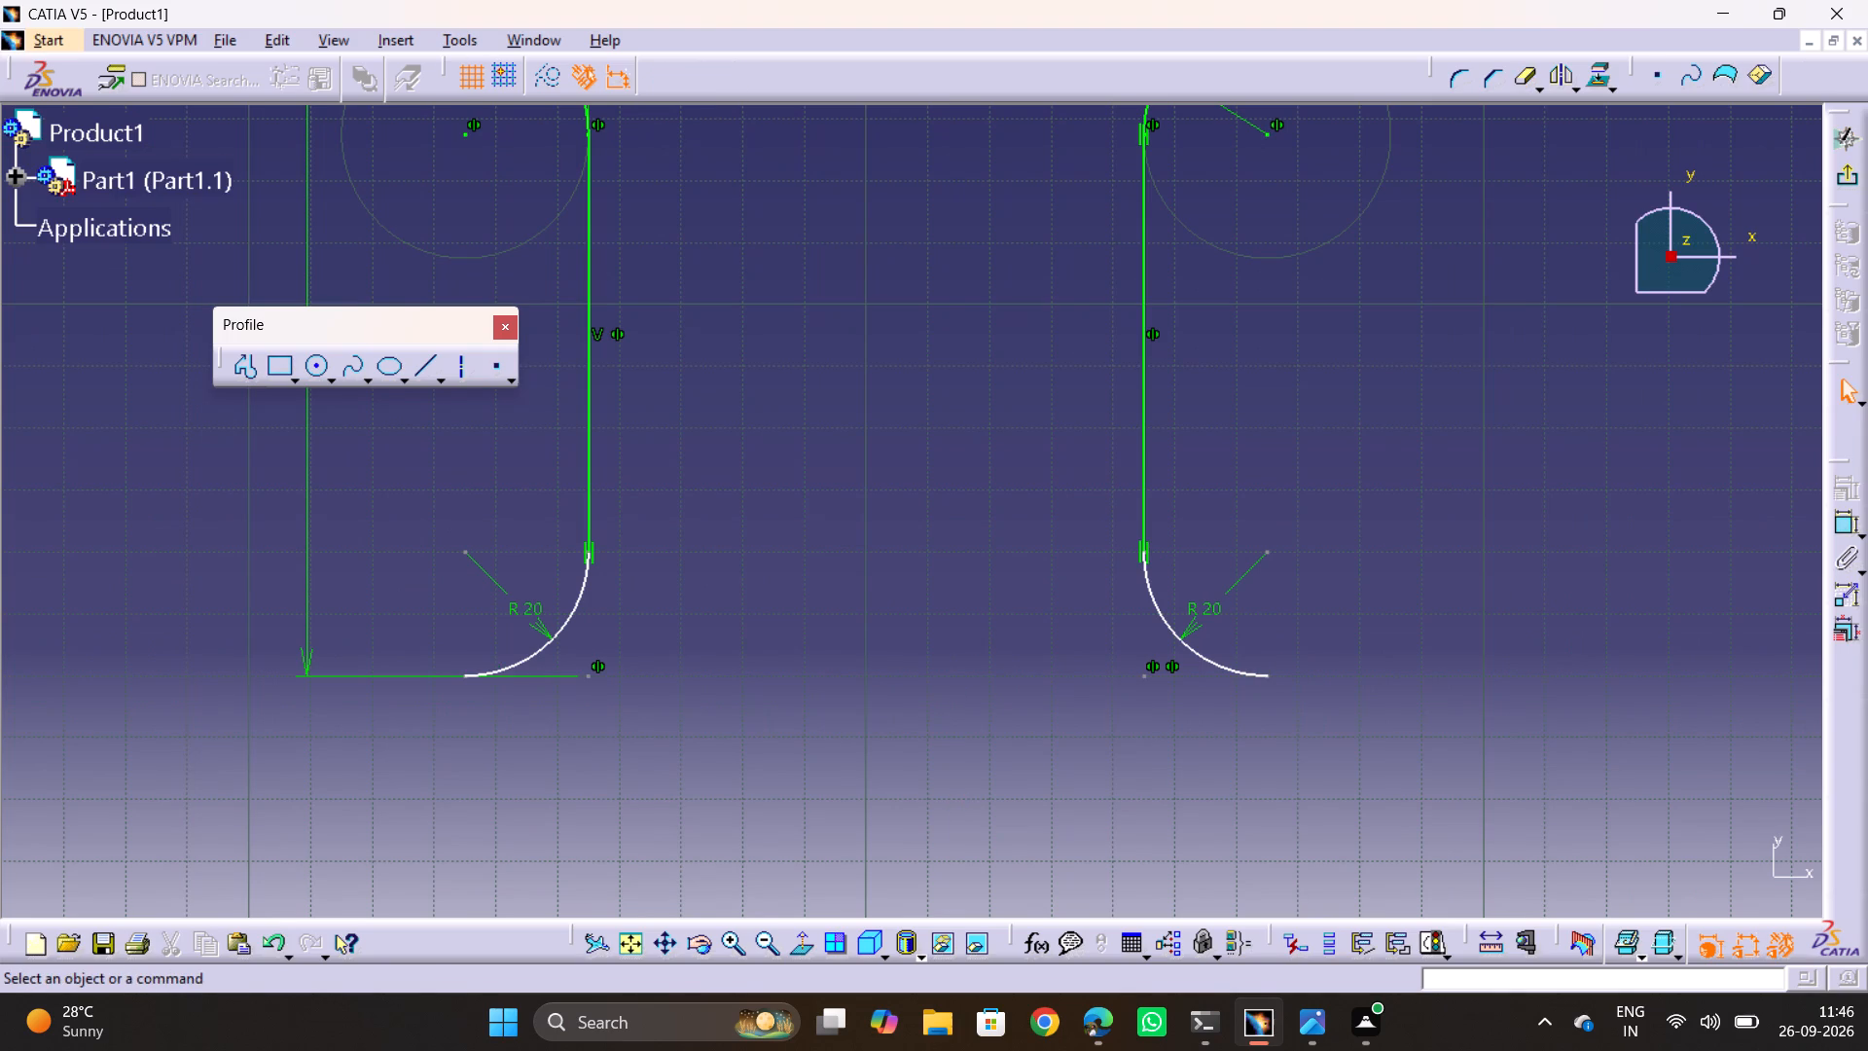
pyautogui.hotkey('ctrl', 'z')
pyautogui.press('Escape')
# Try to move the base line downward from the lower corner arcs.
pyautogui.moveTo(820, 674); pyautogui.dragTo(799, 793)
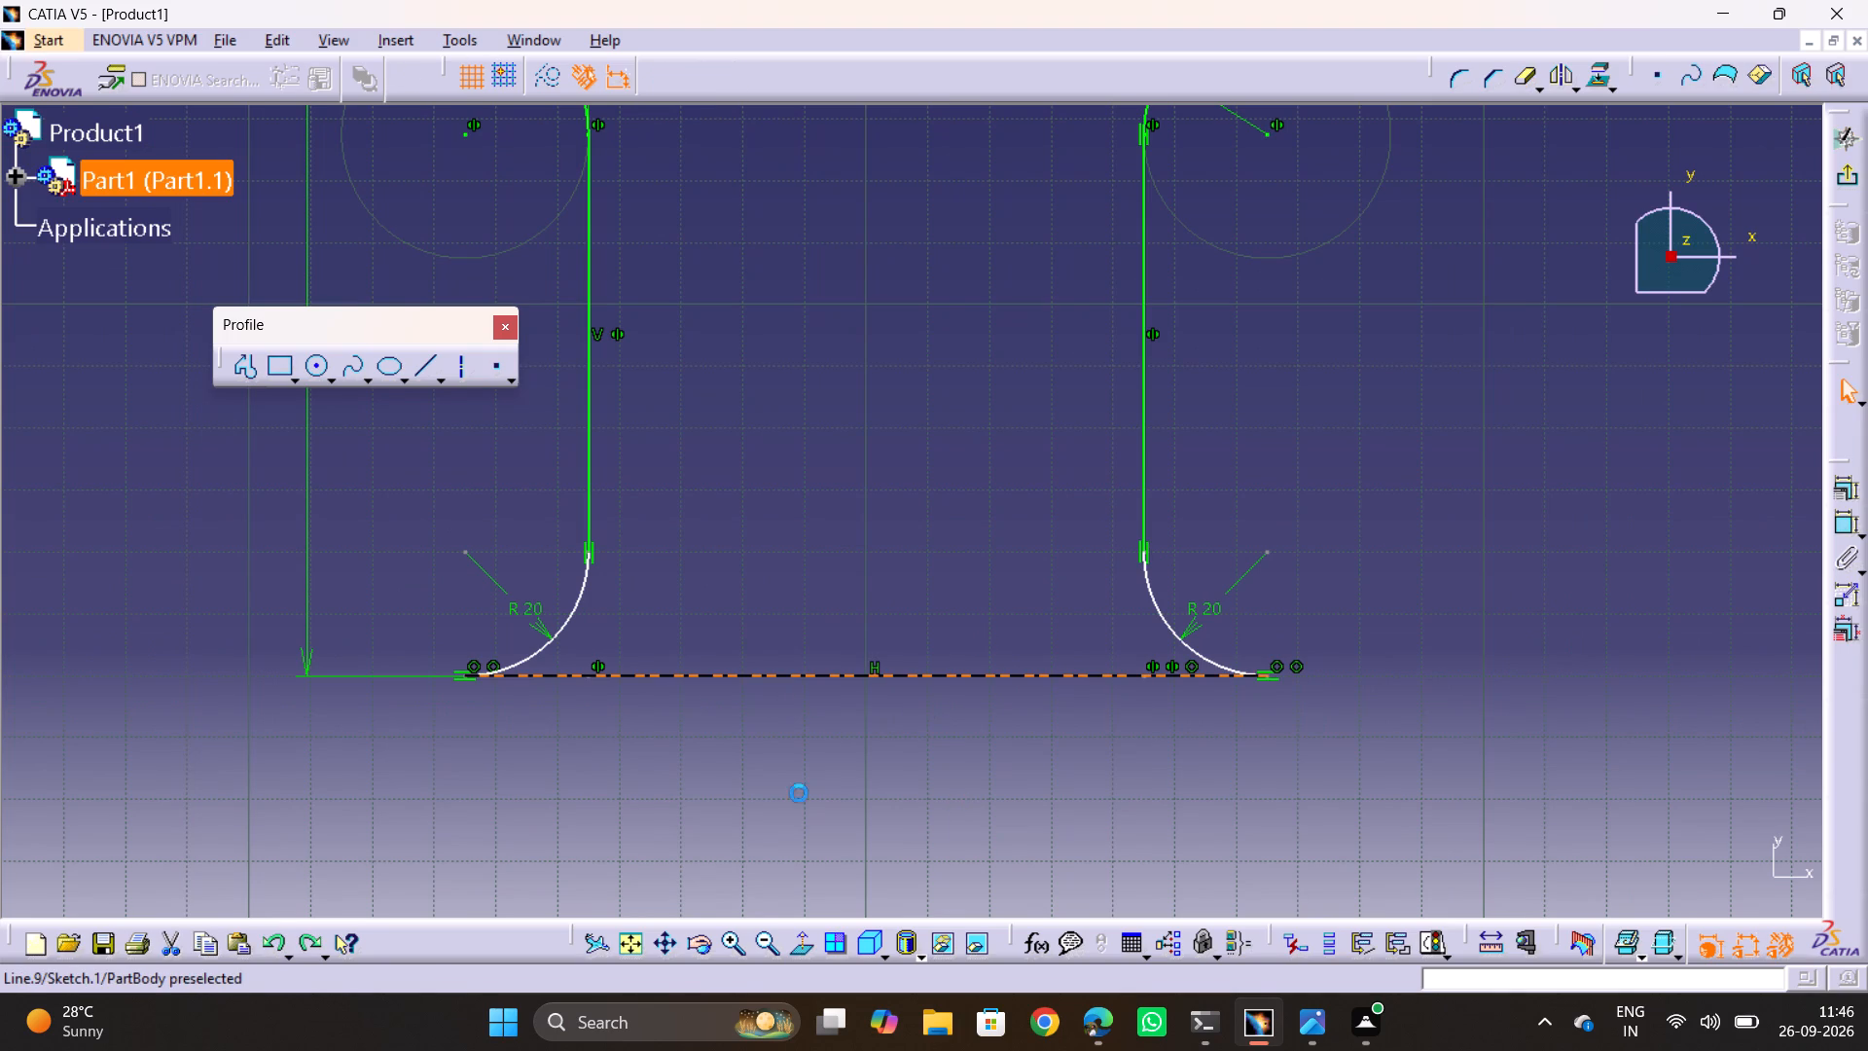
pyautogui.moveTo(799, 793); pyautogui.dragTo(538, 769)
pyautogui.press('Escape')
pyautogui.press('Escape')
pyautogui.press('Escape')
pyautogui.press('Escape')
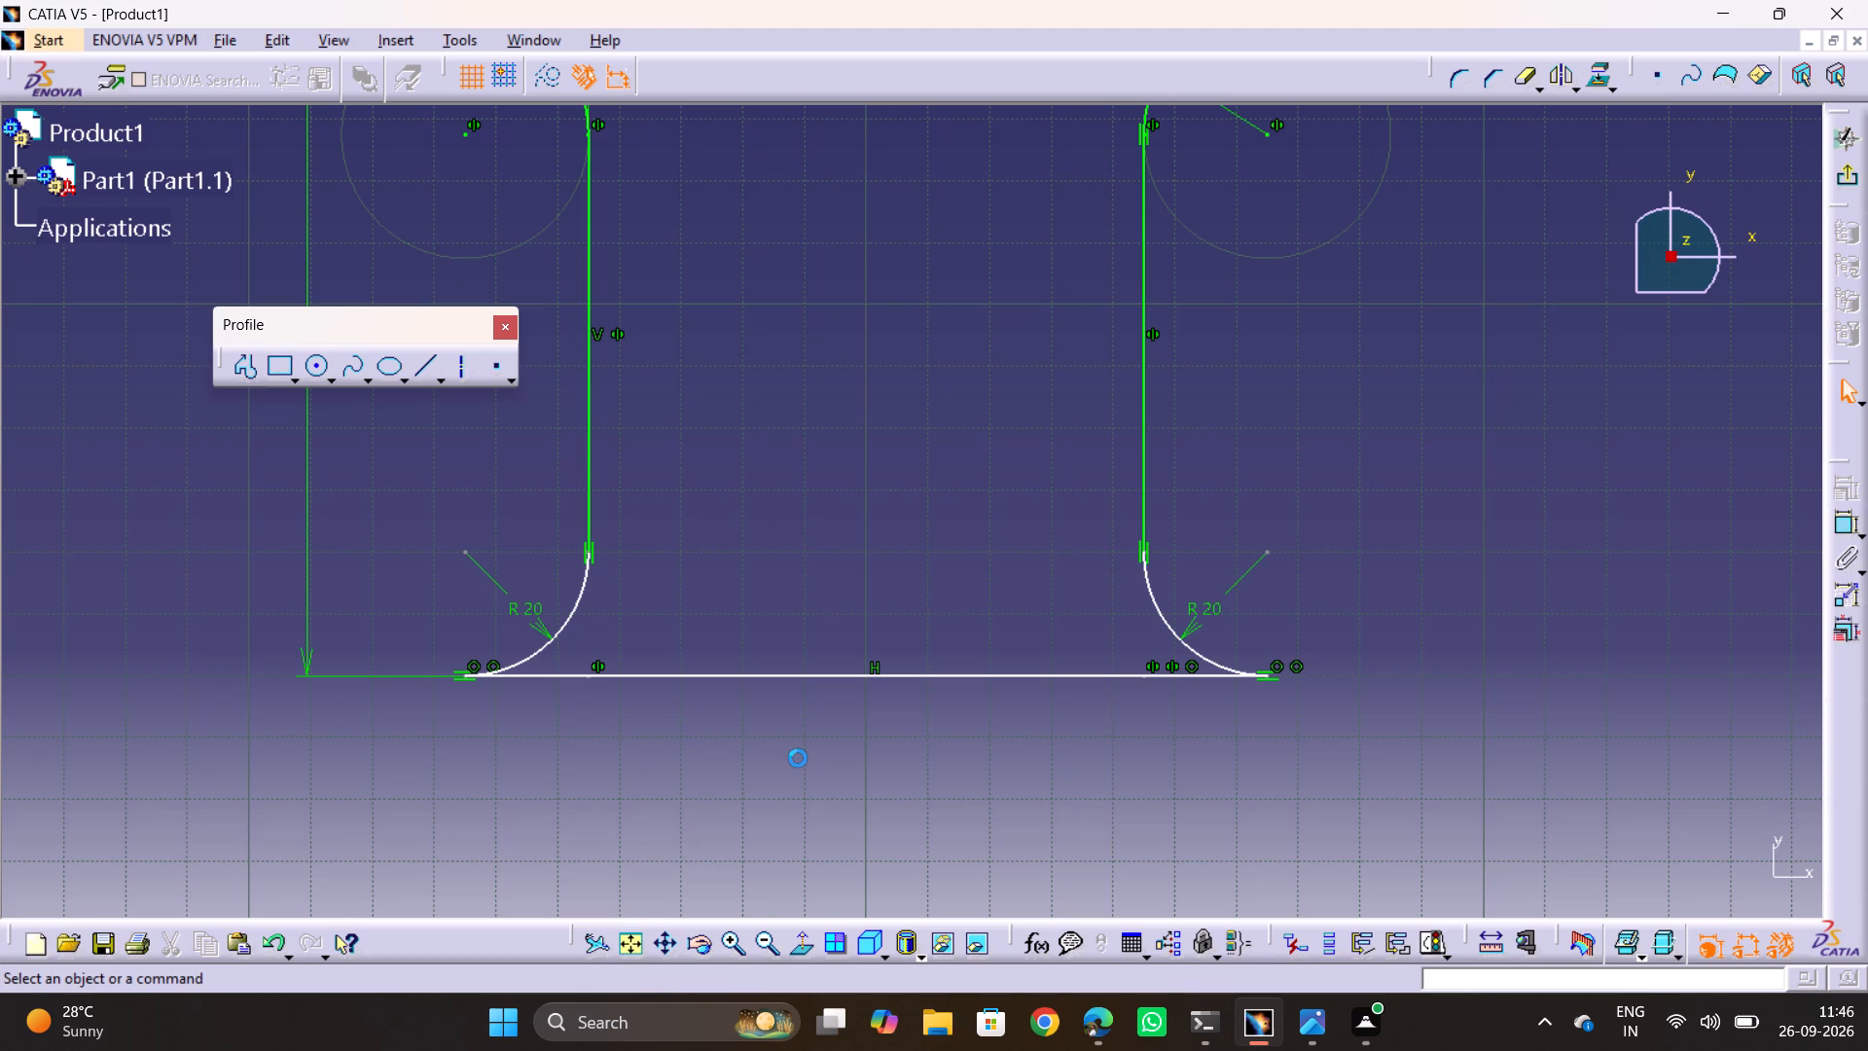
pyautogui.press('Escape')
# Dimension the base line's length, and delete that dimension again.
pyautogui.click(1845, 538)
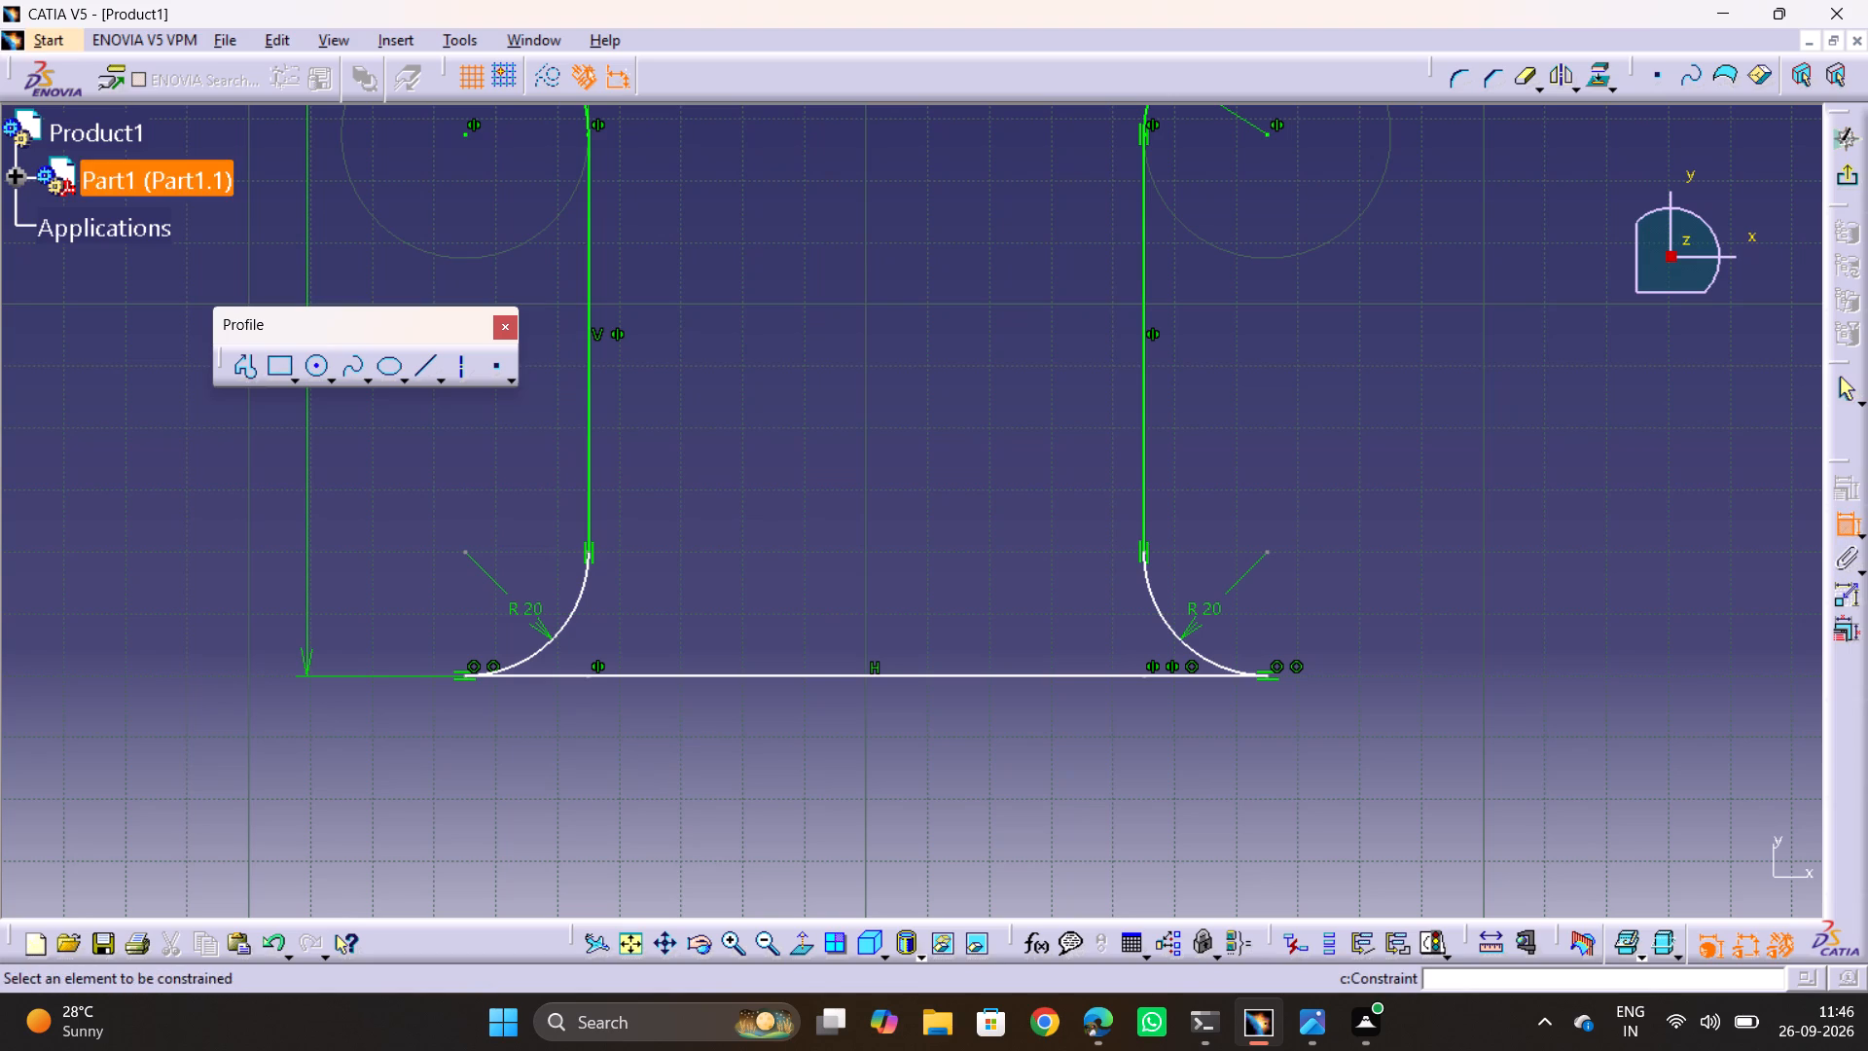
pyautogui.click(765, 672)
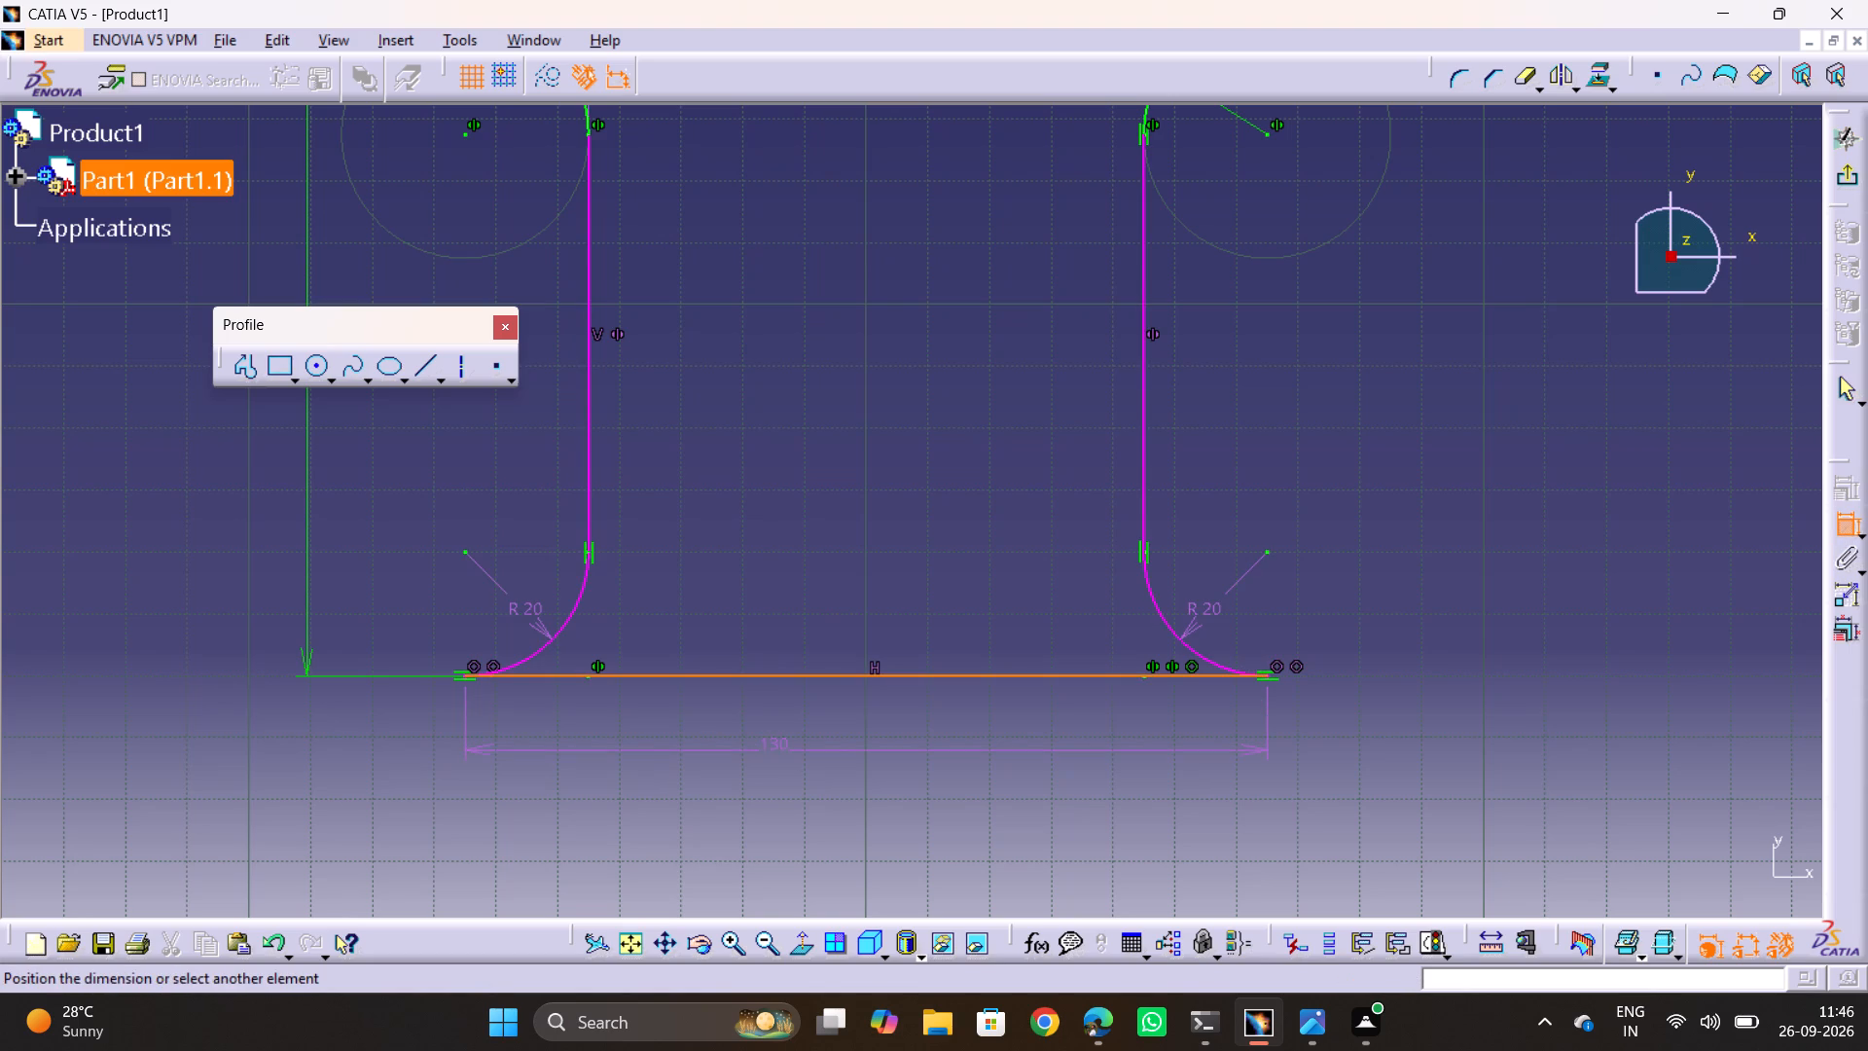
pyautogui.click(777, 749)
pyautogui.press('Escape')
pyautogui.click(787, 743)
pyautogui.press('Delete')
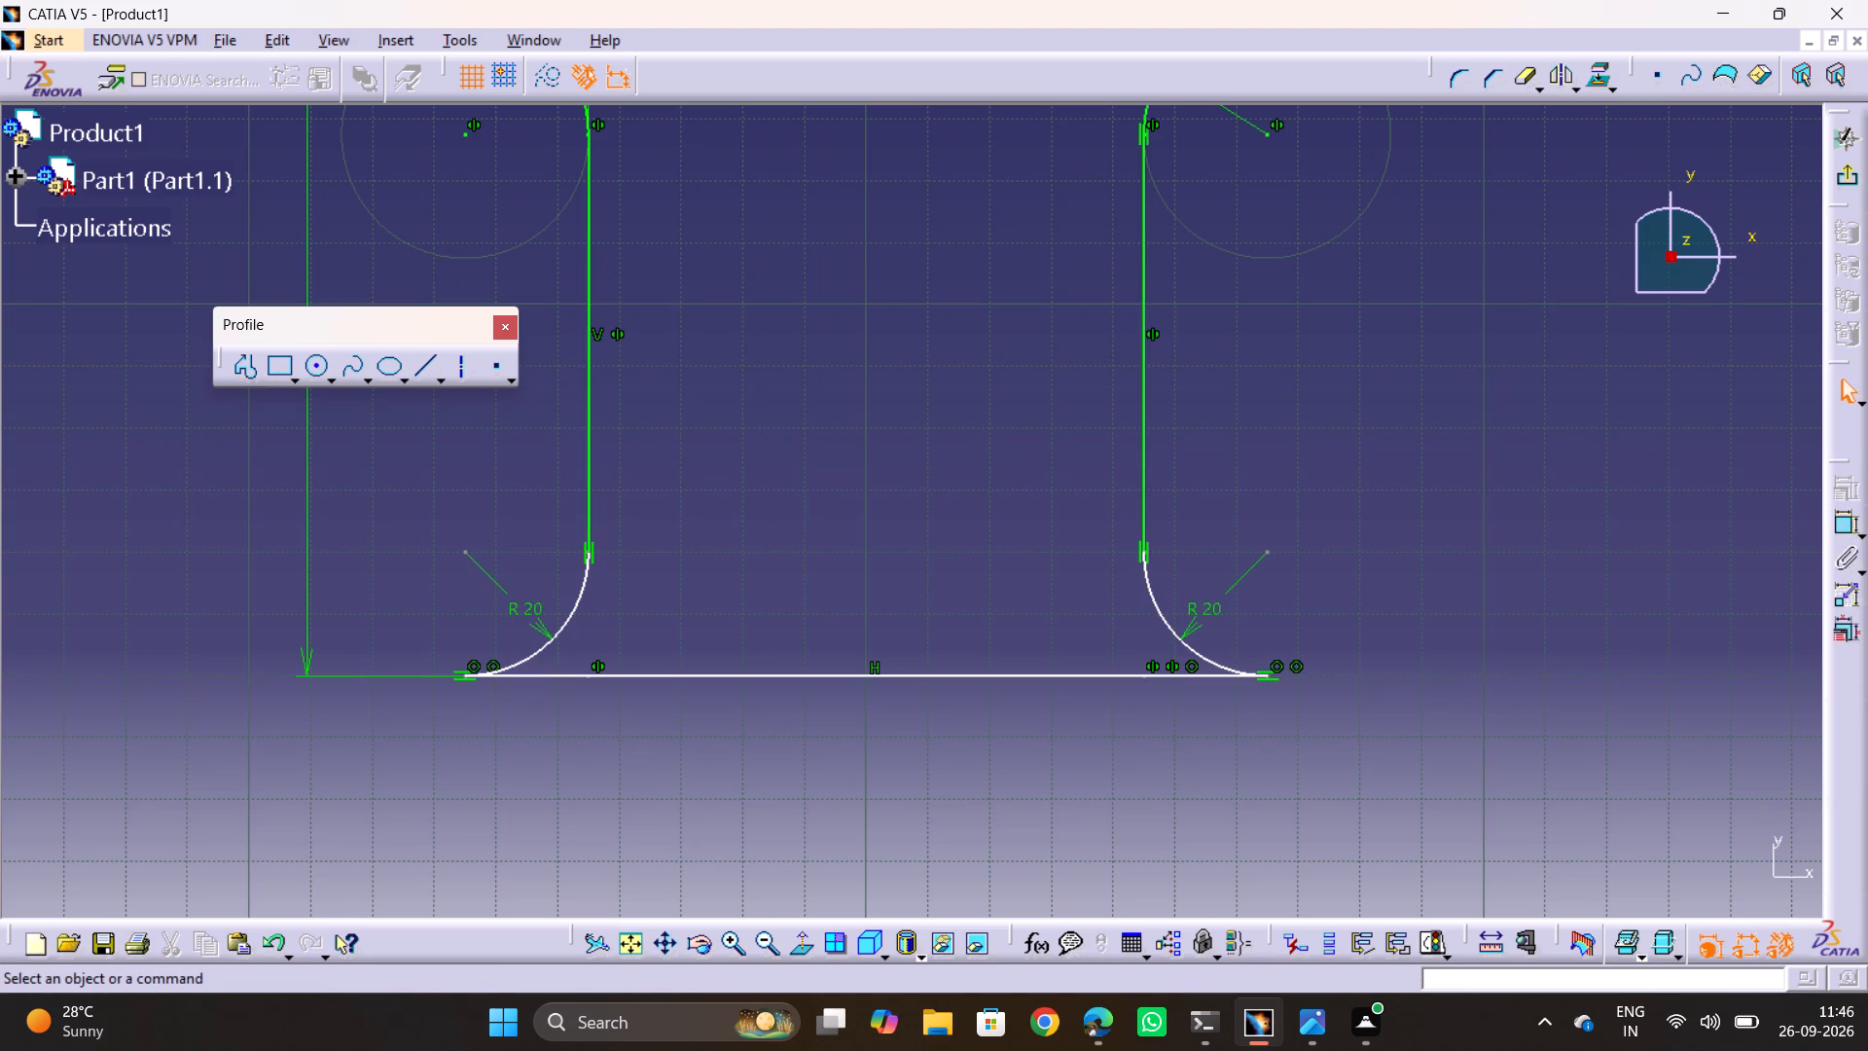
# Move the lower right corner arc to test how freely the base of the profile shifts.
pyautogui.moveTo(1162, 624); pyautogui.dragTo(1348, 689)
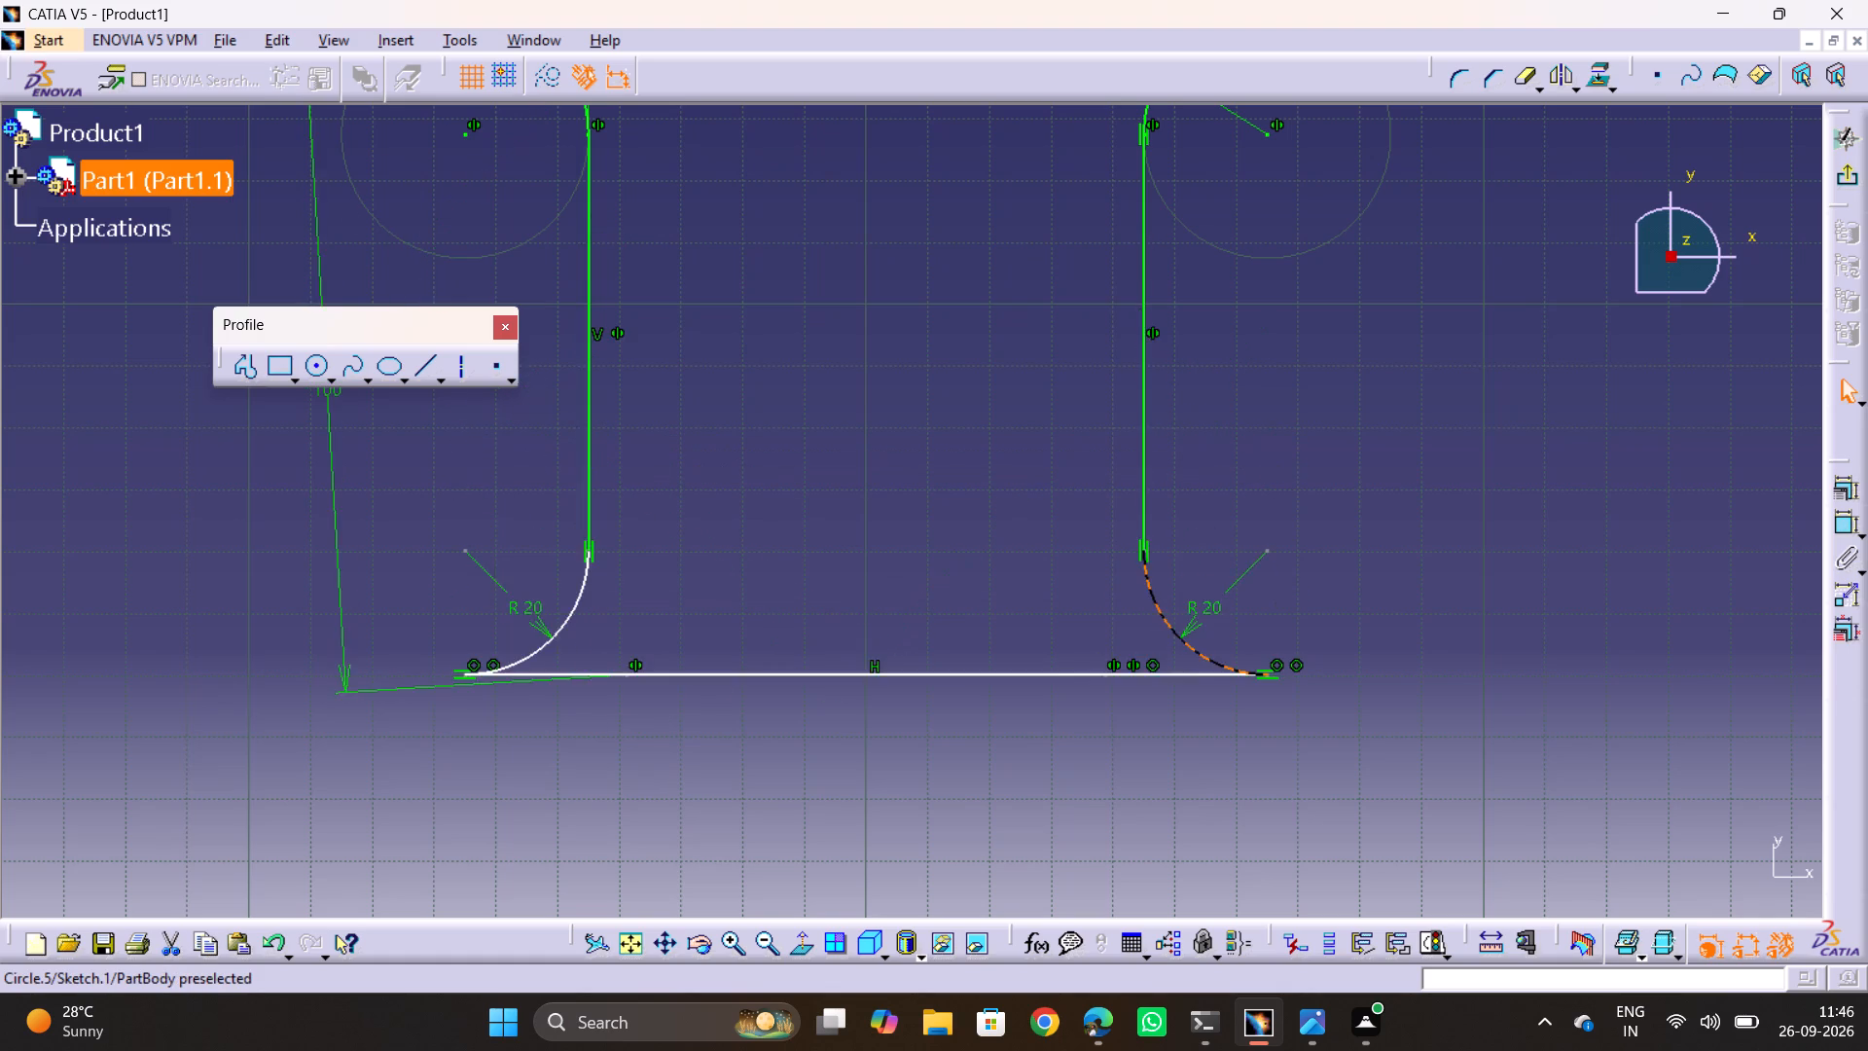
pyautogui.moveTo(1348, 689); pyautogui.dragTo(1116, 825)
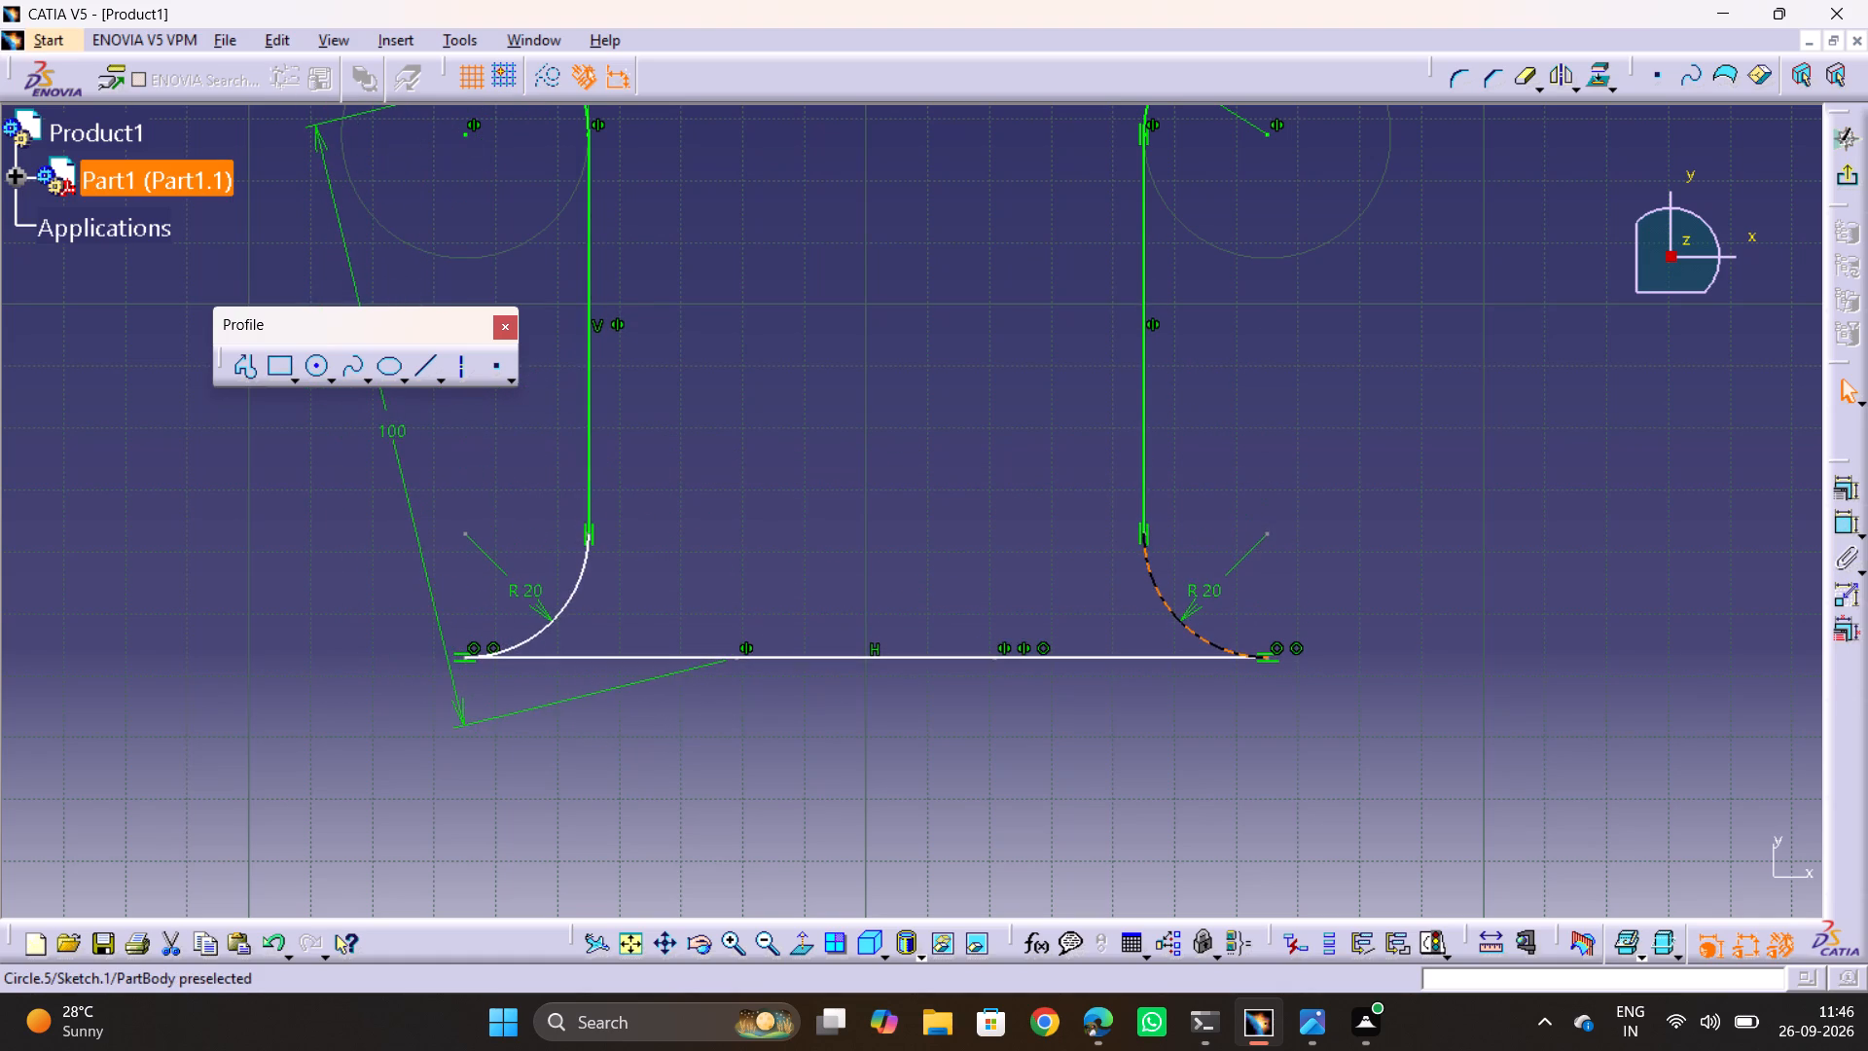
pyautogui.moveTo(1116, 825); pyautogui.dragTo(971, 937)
# Delete the slanted 100 mm dimension between the left web's upper corner point and the base line.
pyautogui.moveTo(839, 596); pyautogui.dragTo(915, 828, button='middle')
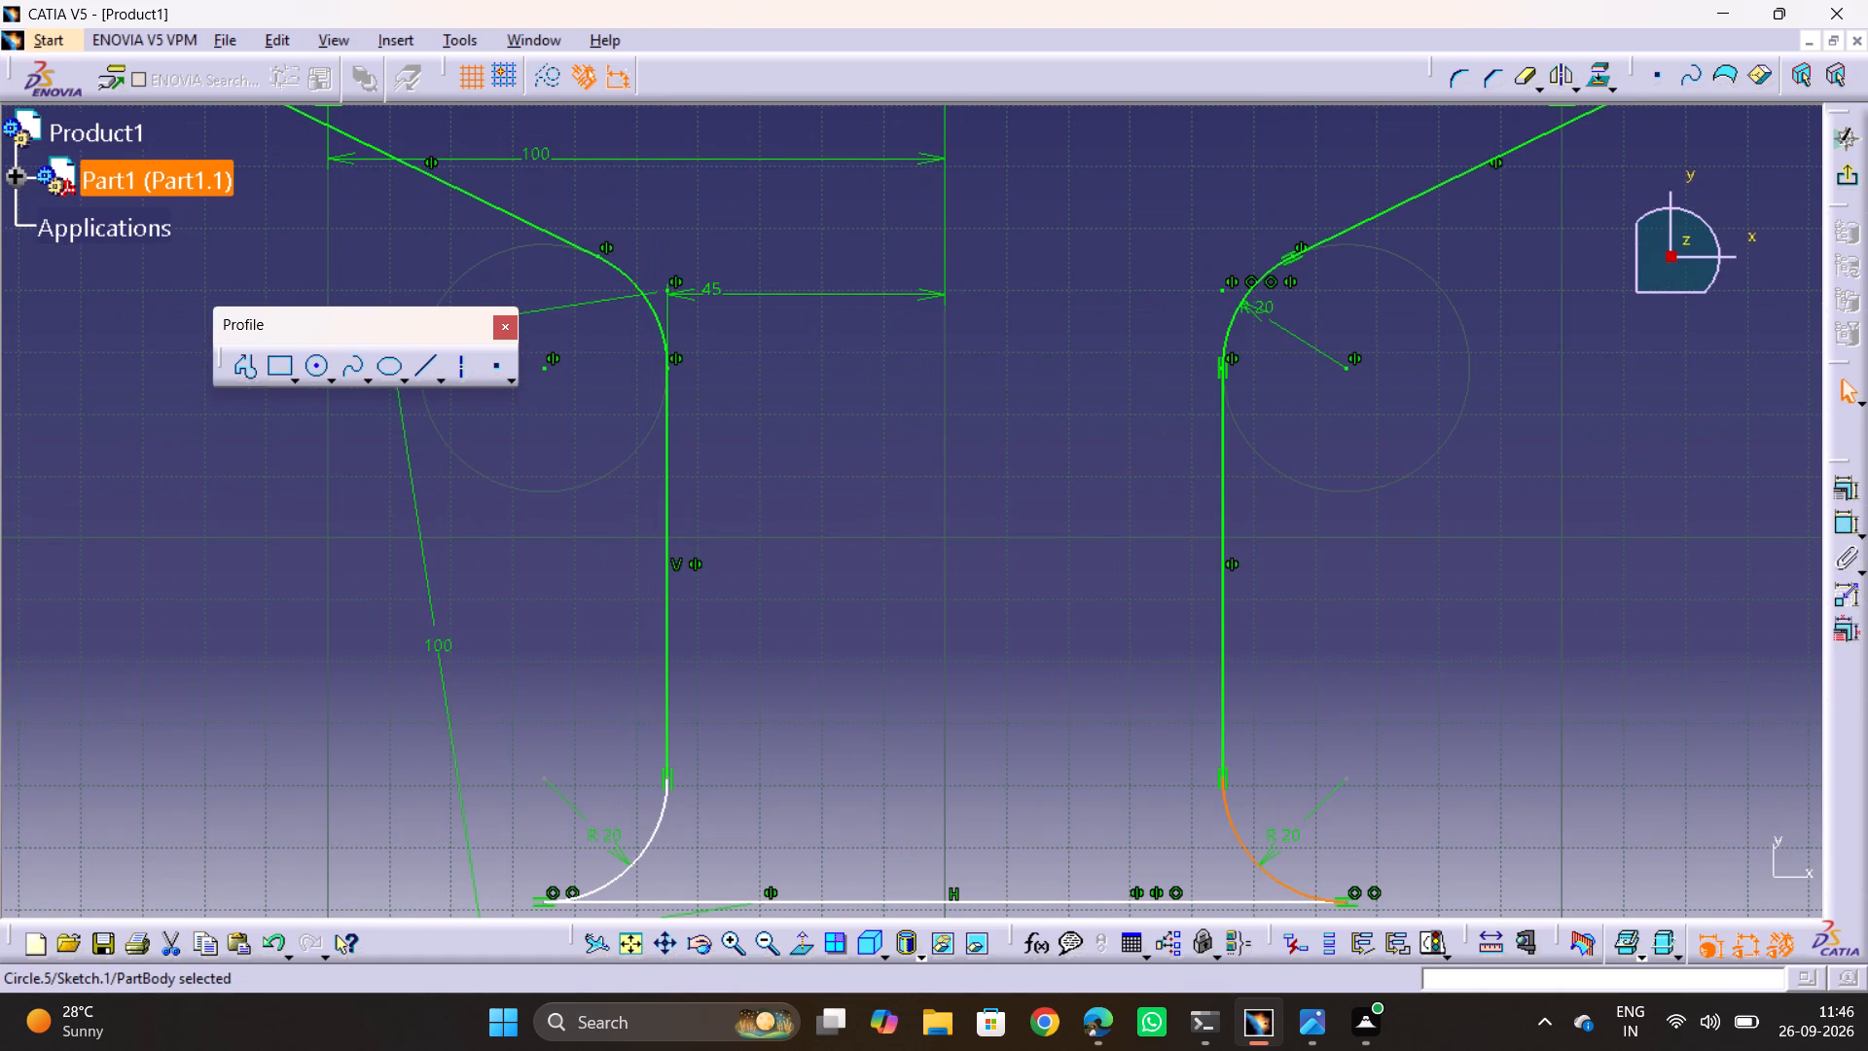
pyautogui.click(444, 690)
pyautogui.press('Delete')
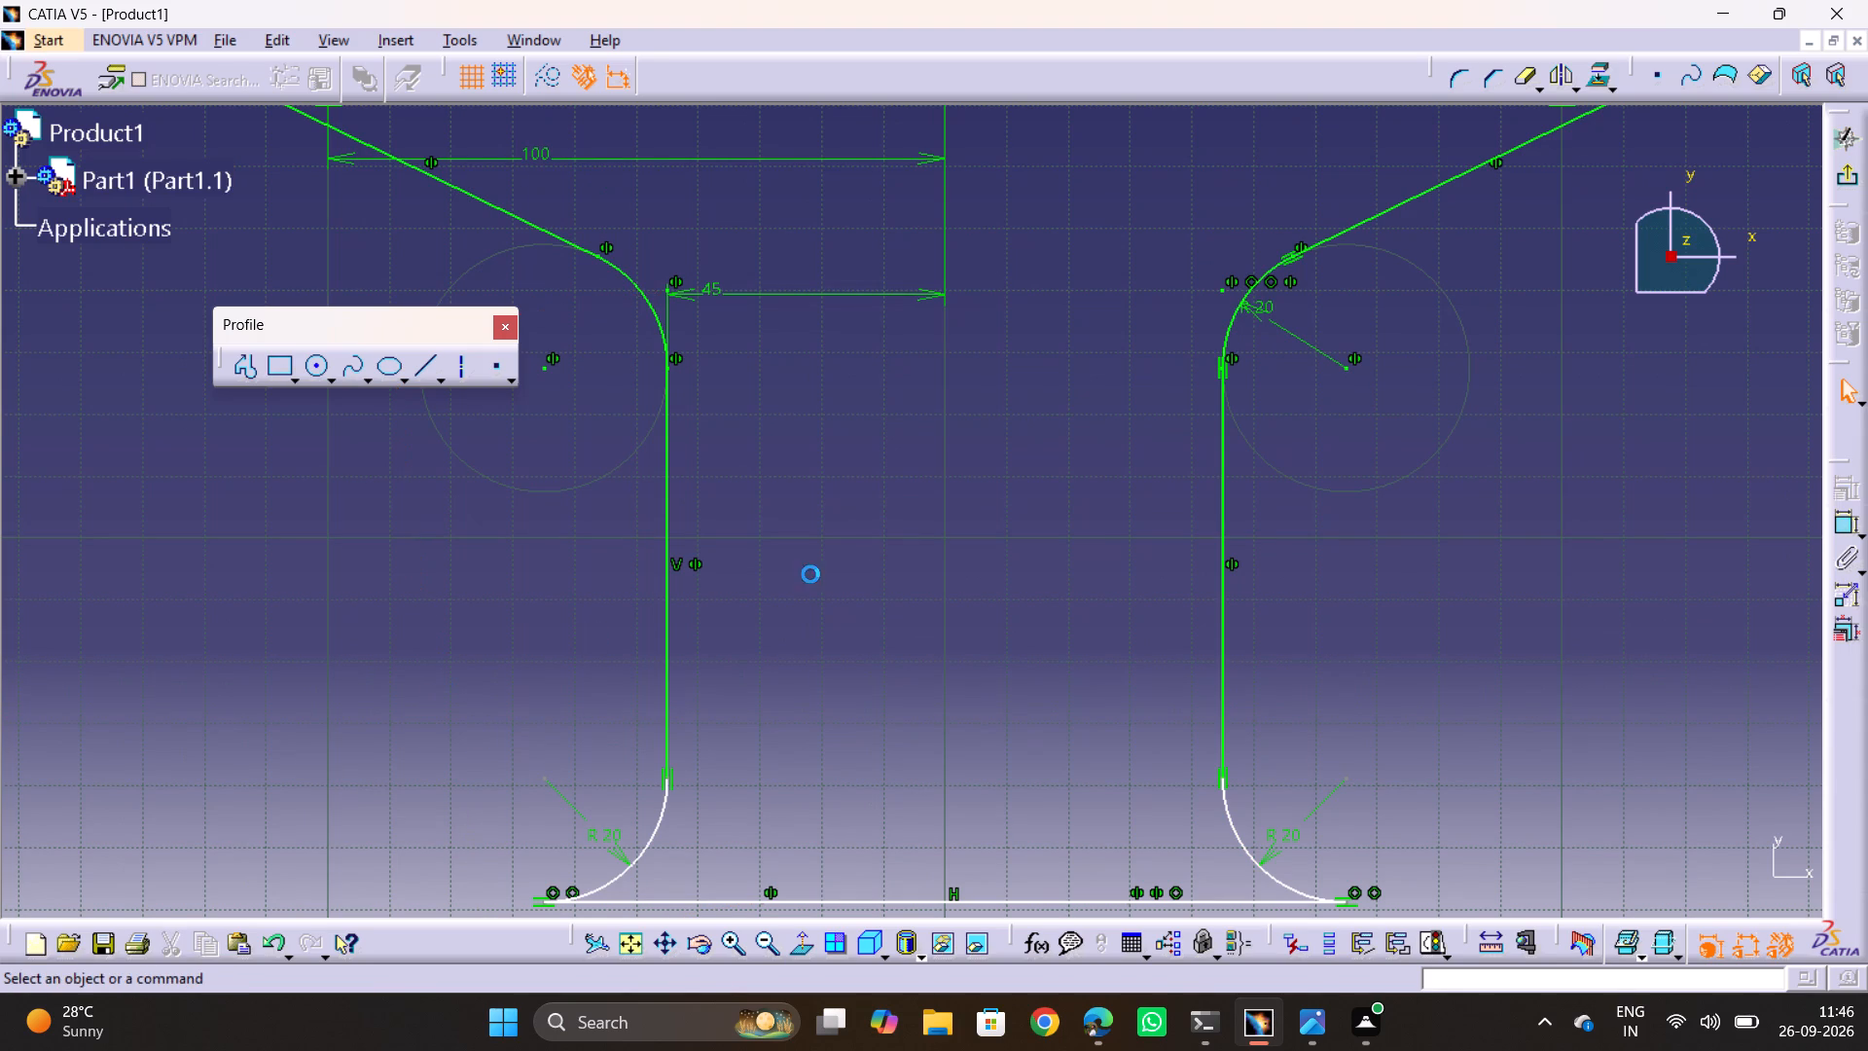
# Check the reference drawing and dimension the vertical distance from the right web's upper corner point to the base line as 100 mm.
pyautogui.moveTo(837, 555); pyautogui.dragTo(833, 532, button='middle')
pyautogui.hotkey('alt', 'Tab')
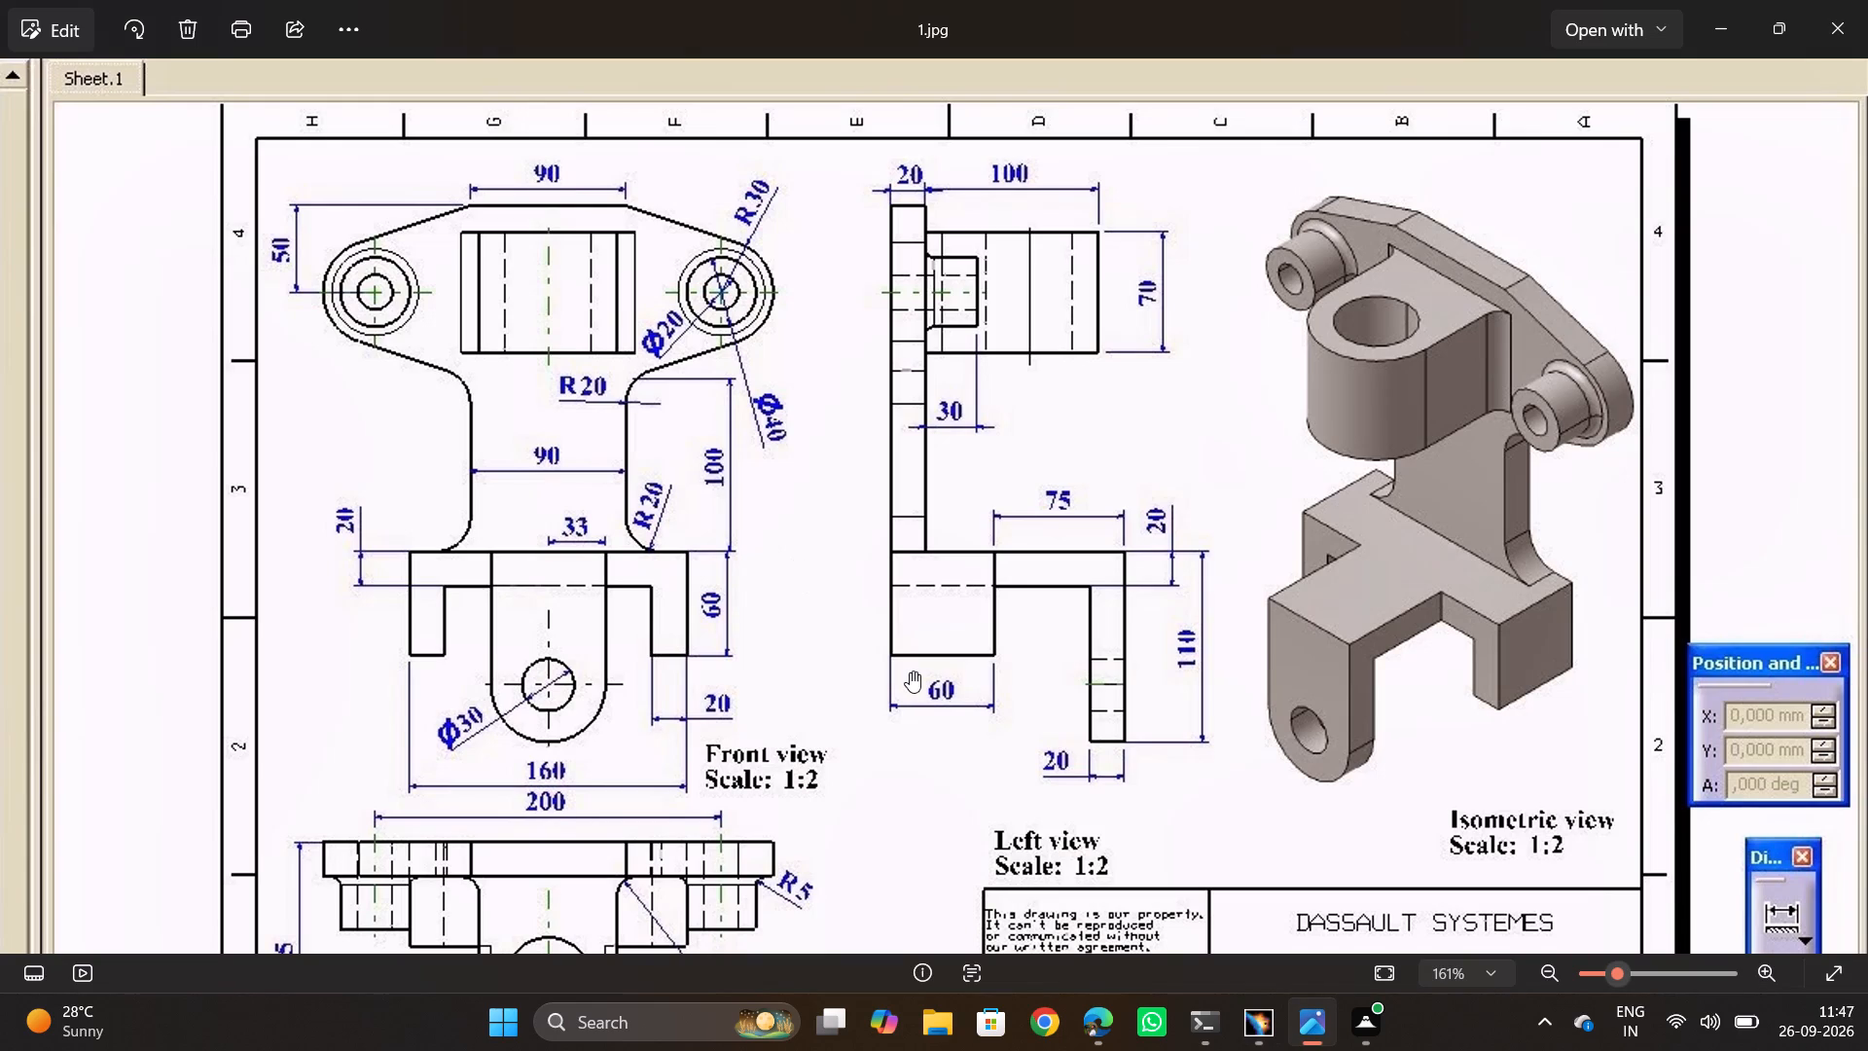
pyautogui.hotkey('alt', 'Tab')
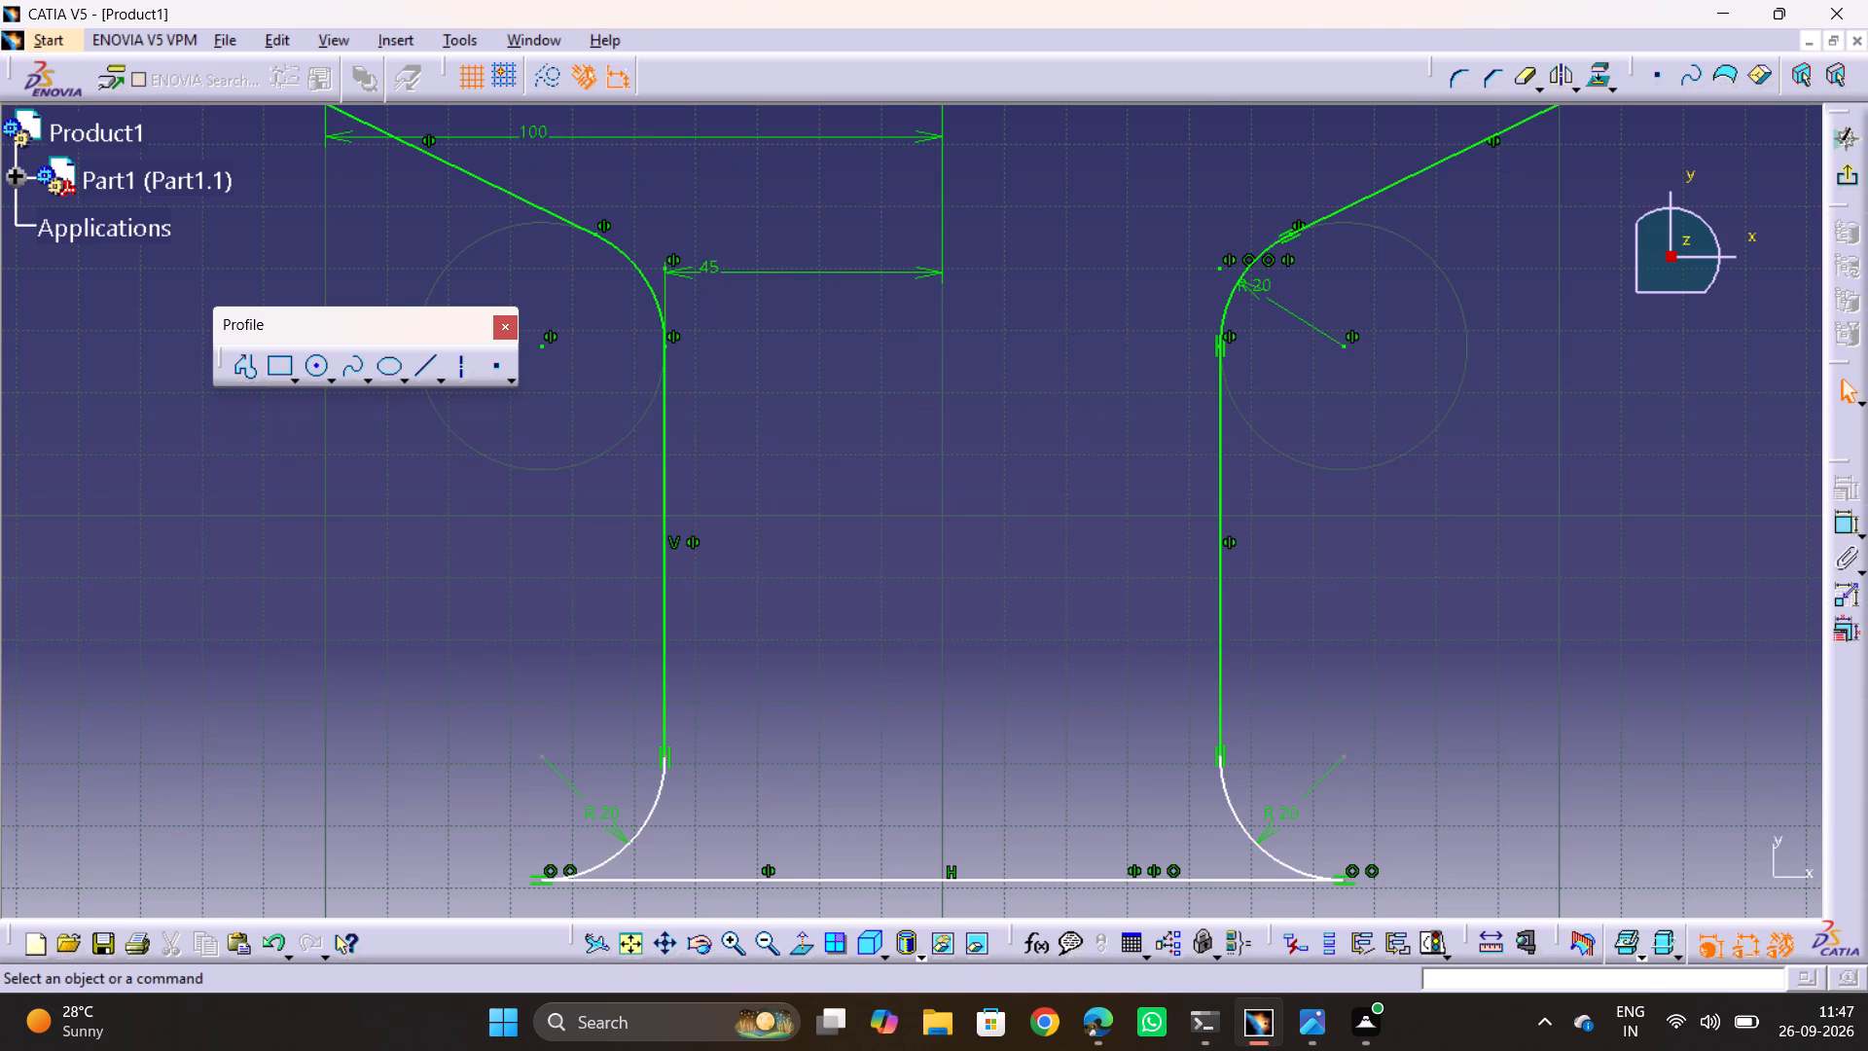
pyautogui.keyDown('ctrl'); pyautogui.moveTo(1016, 548); pyautogui.dragTo(1032, 648, button='middle'); pyautogui.keyUp('ctrl')
pyautogui.click(1343, 529)
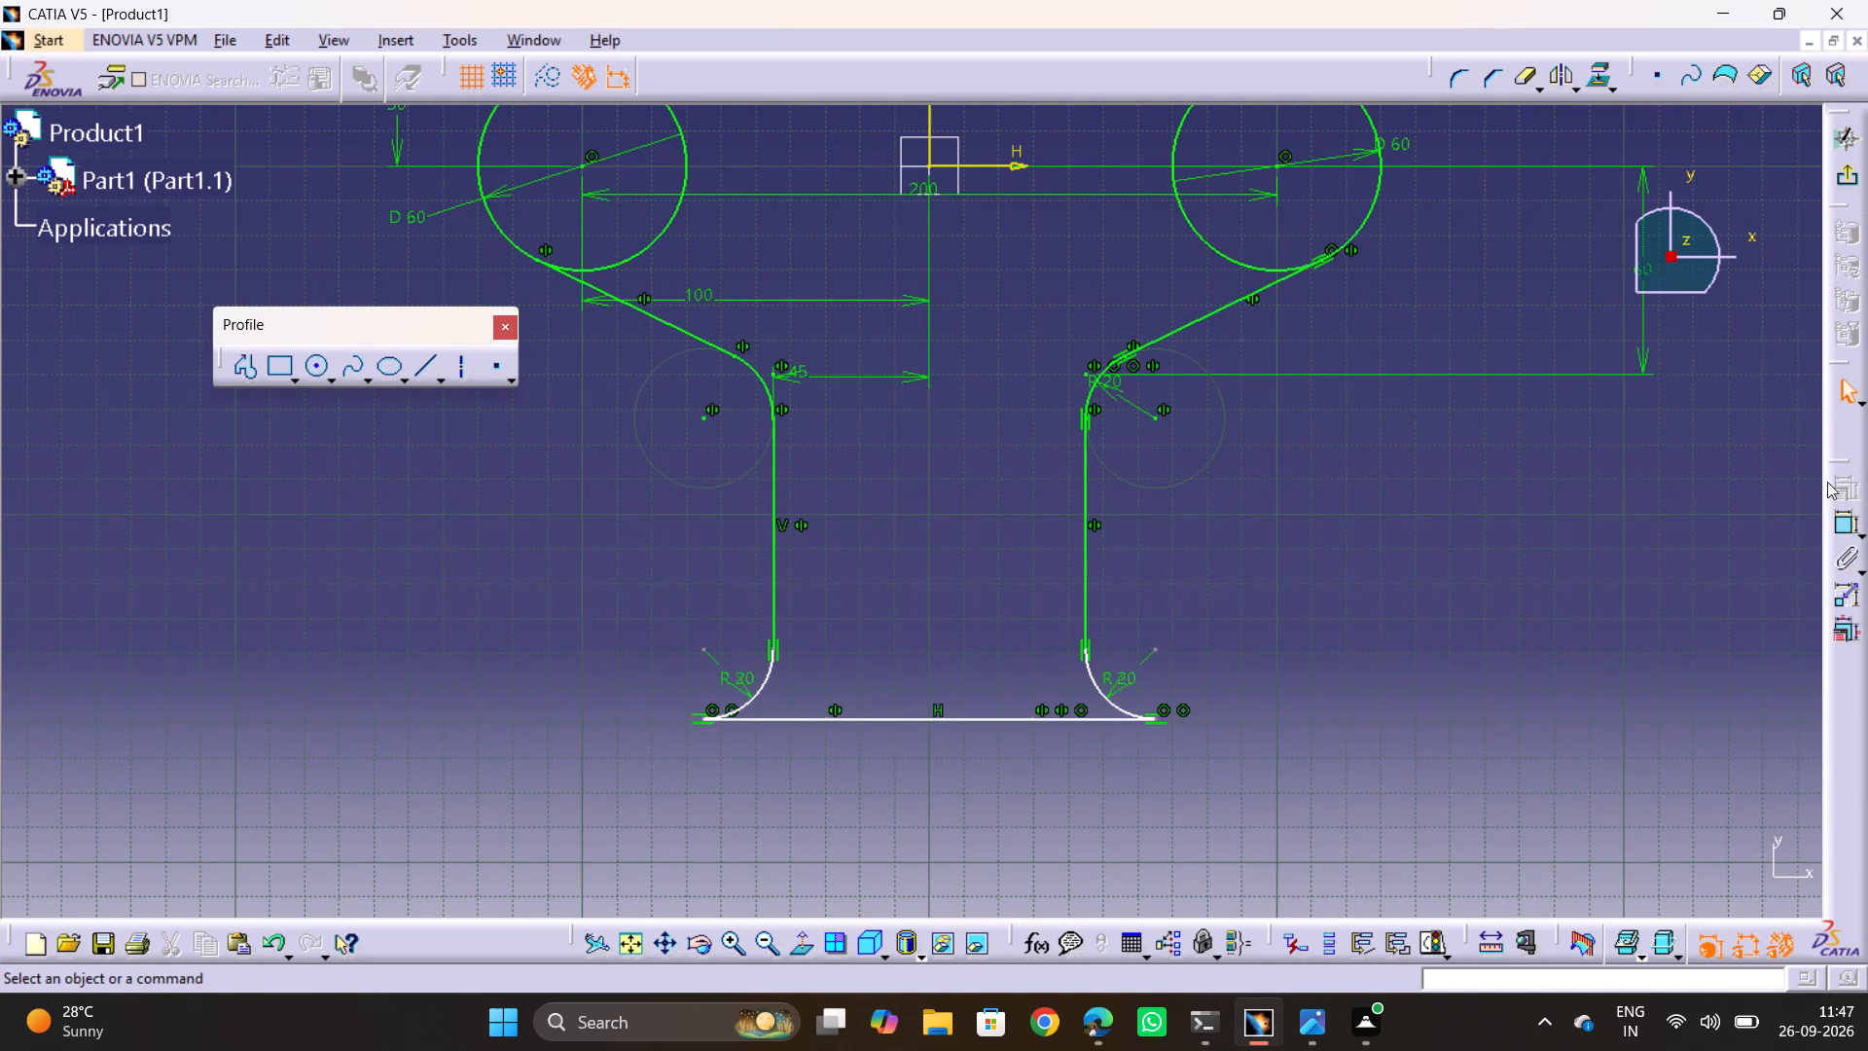
pyautogui.click(1838, 525)
pyautogui.click(937, 709)
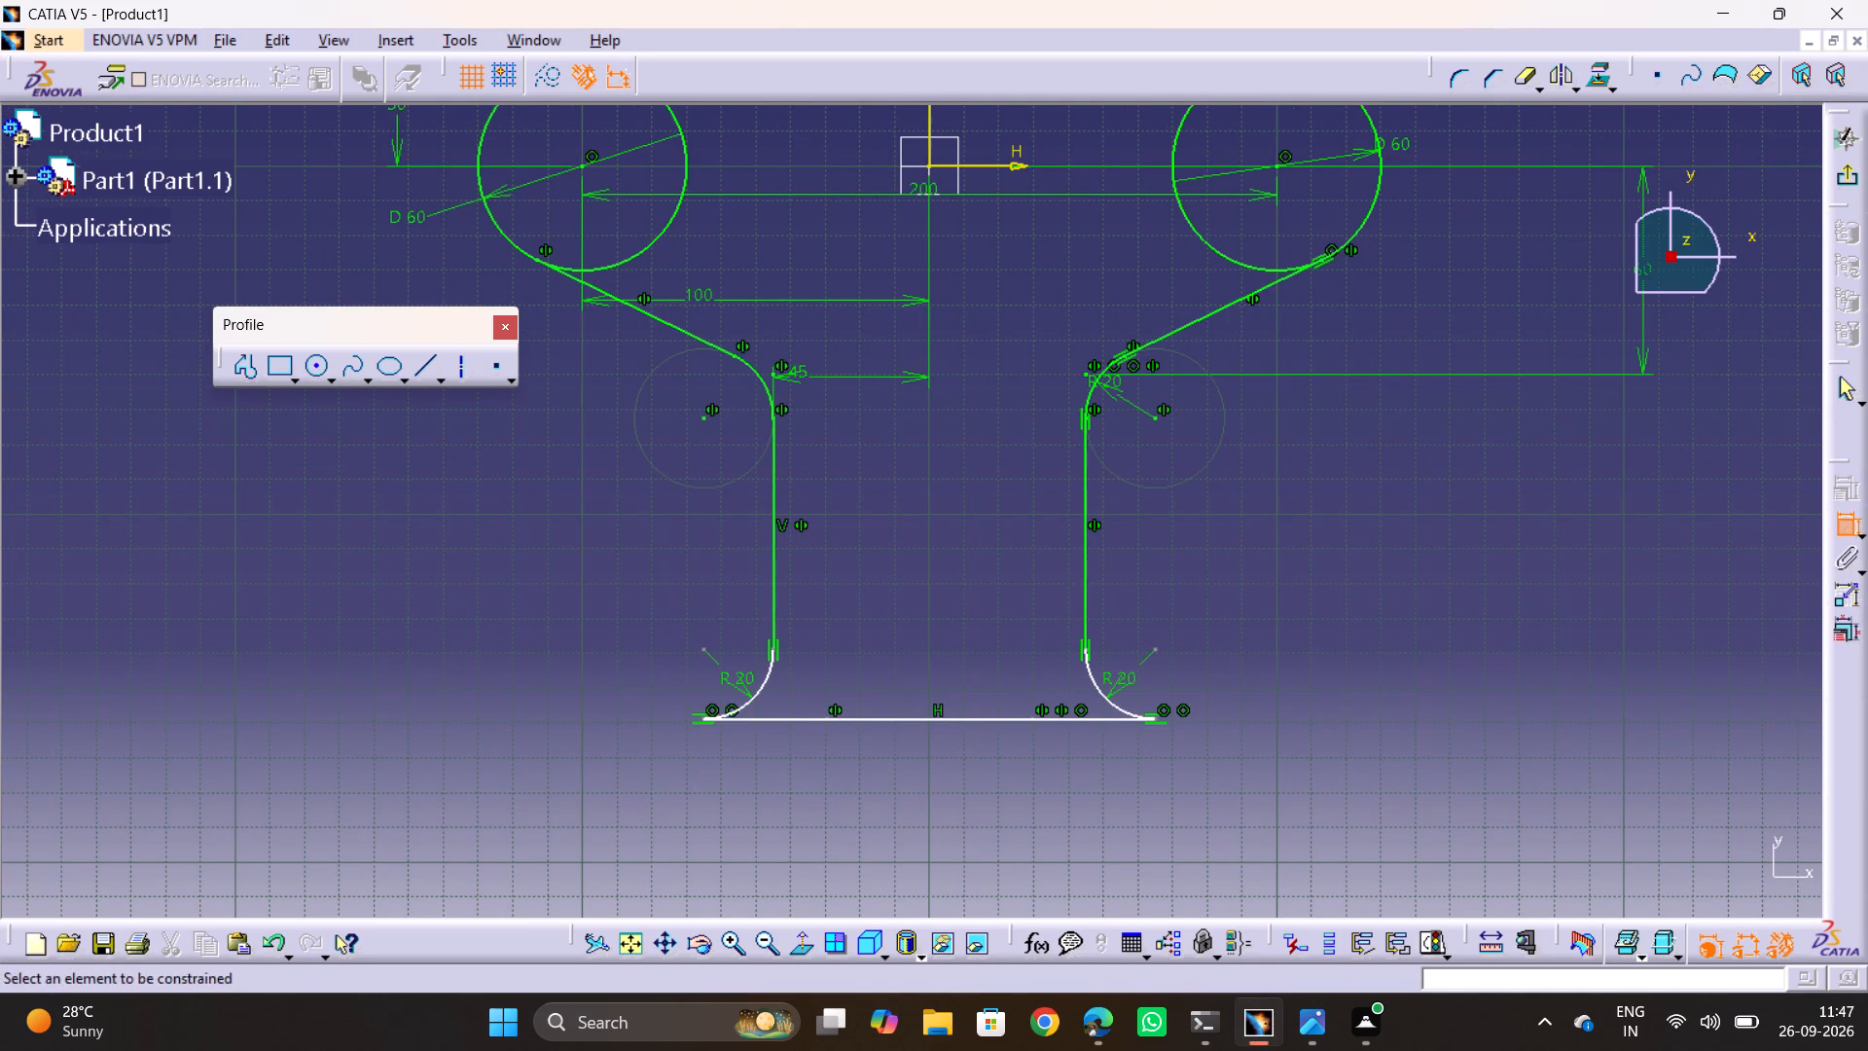
pyautogui.click(985, 720)
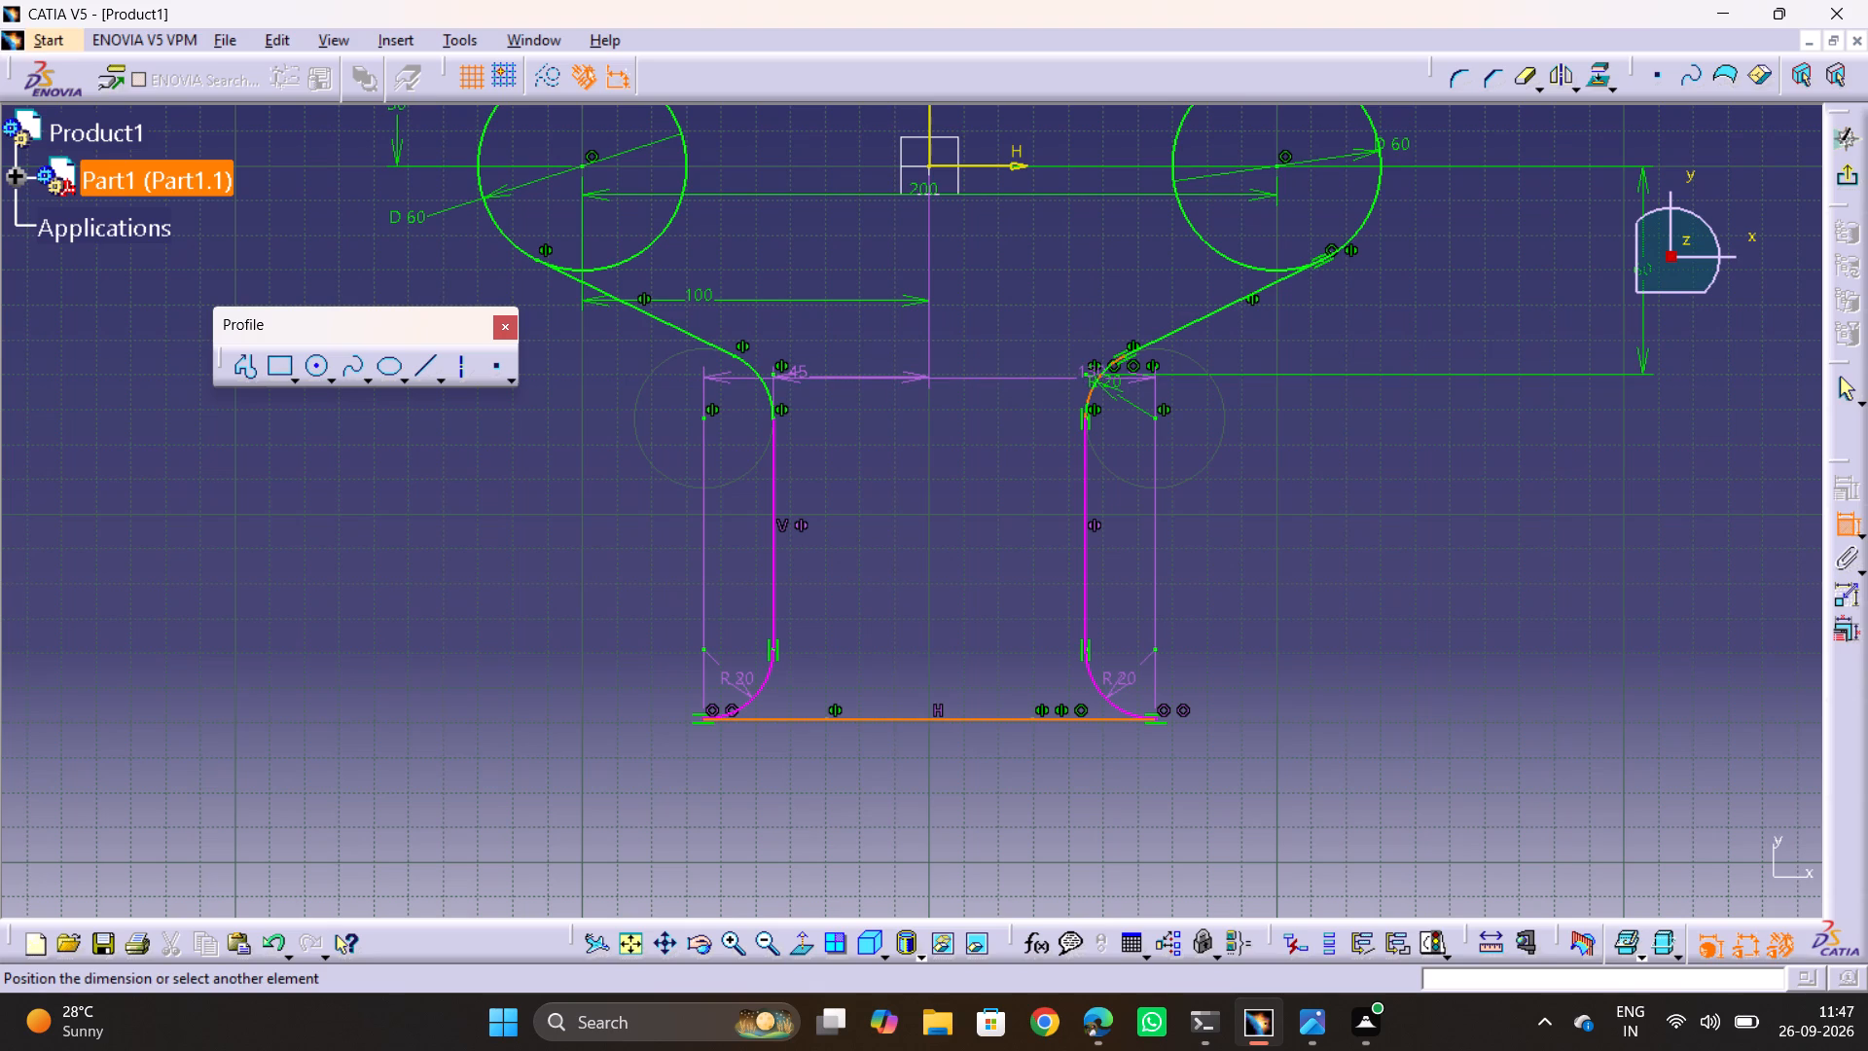
pyautogui.click(1088, 375)
pyautogui.click(1368, 486)
pyautogui.doubleClick(1331, 455)
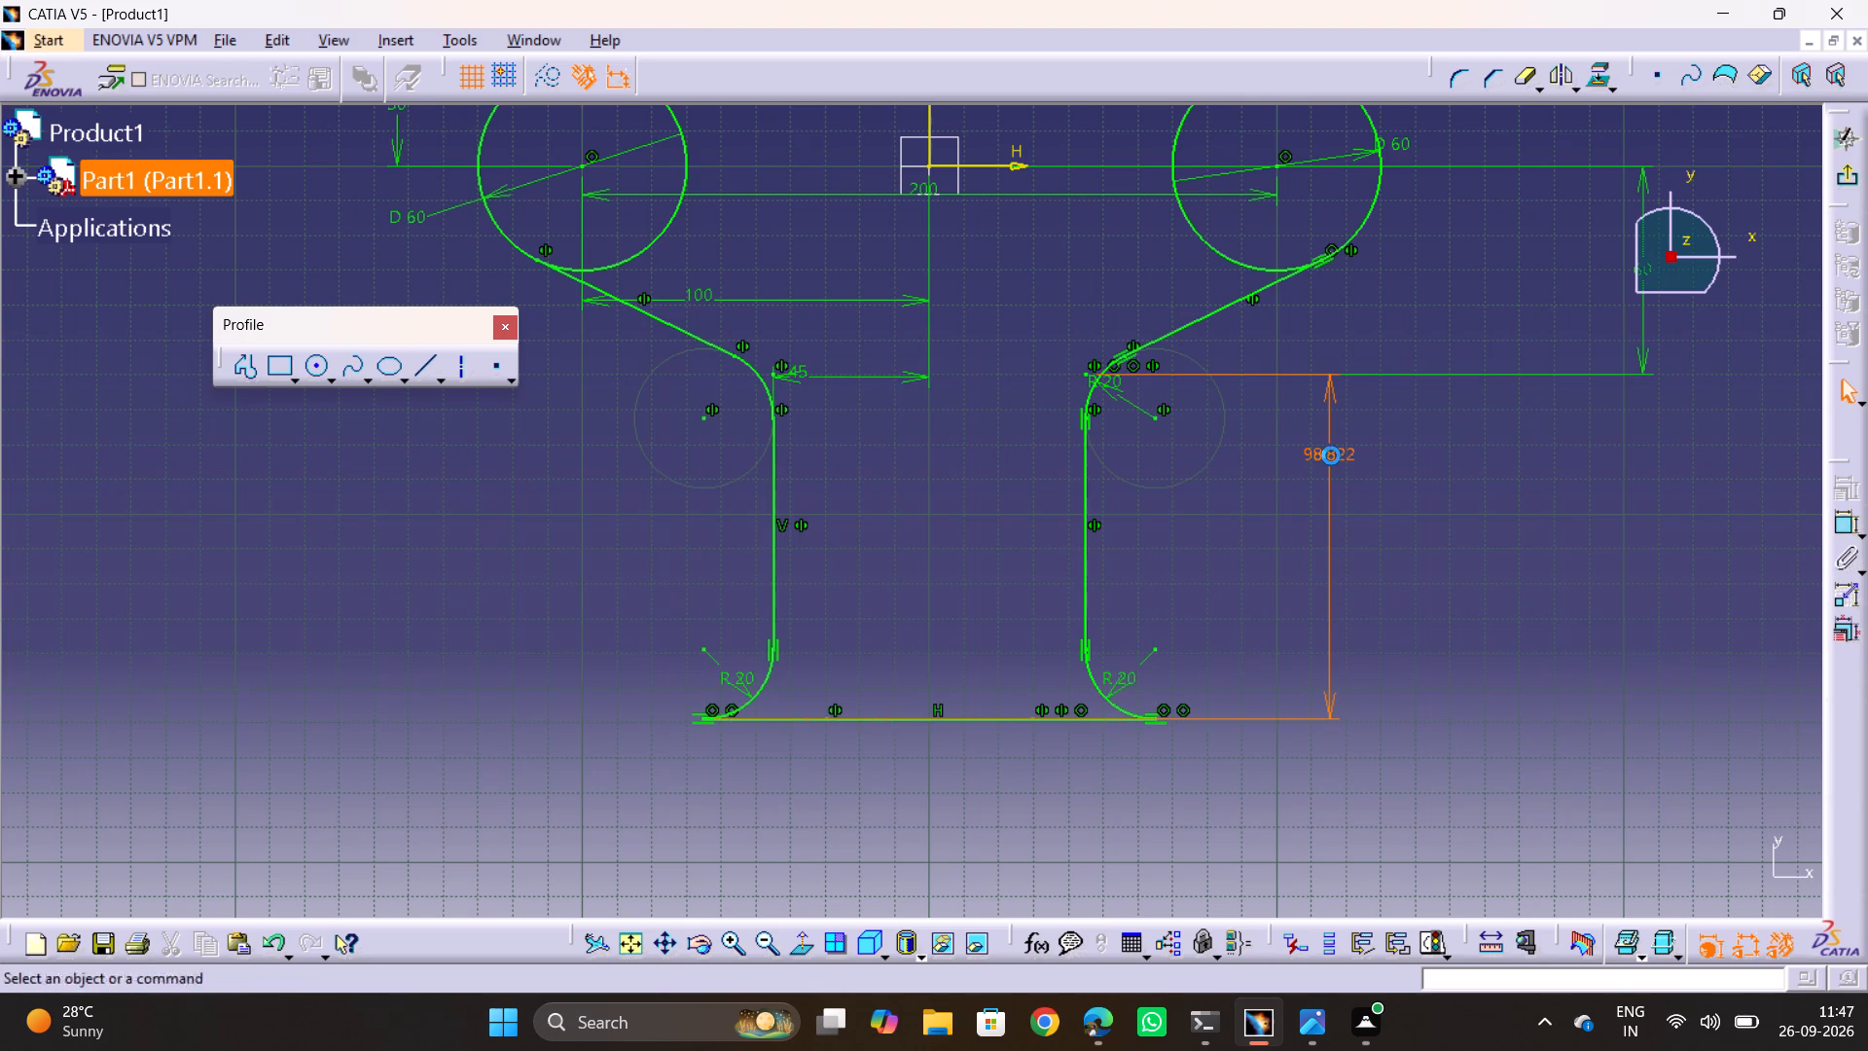
pyautogui.write('100')
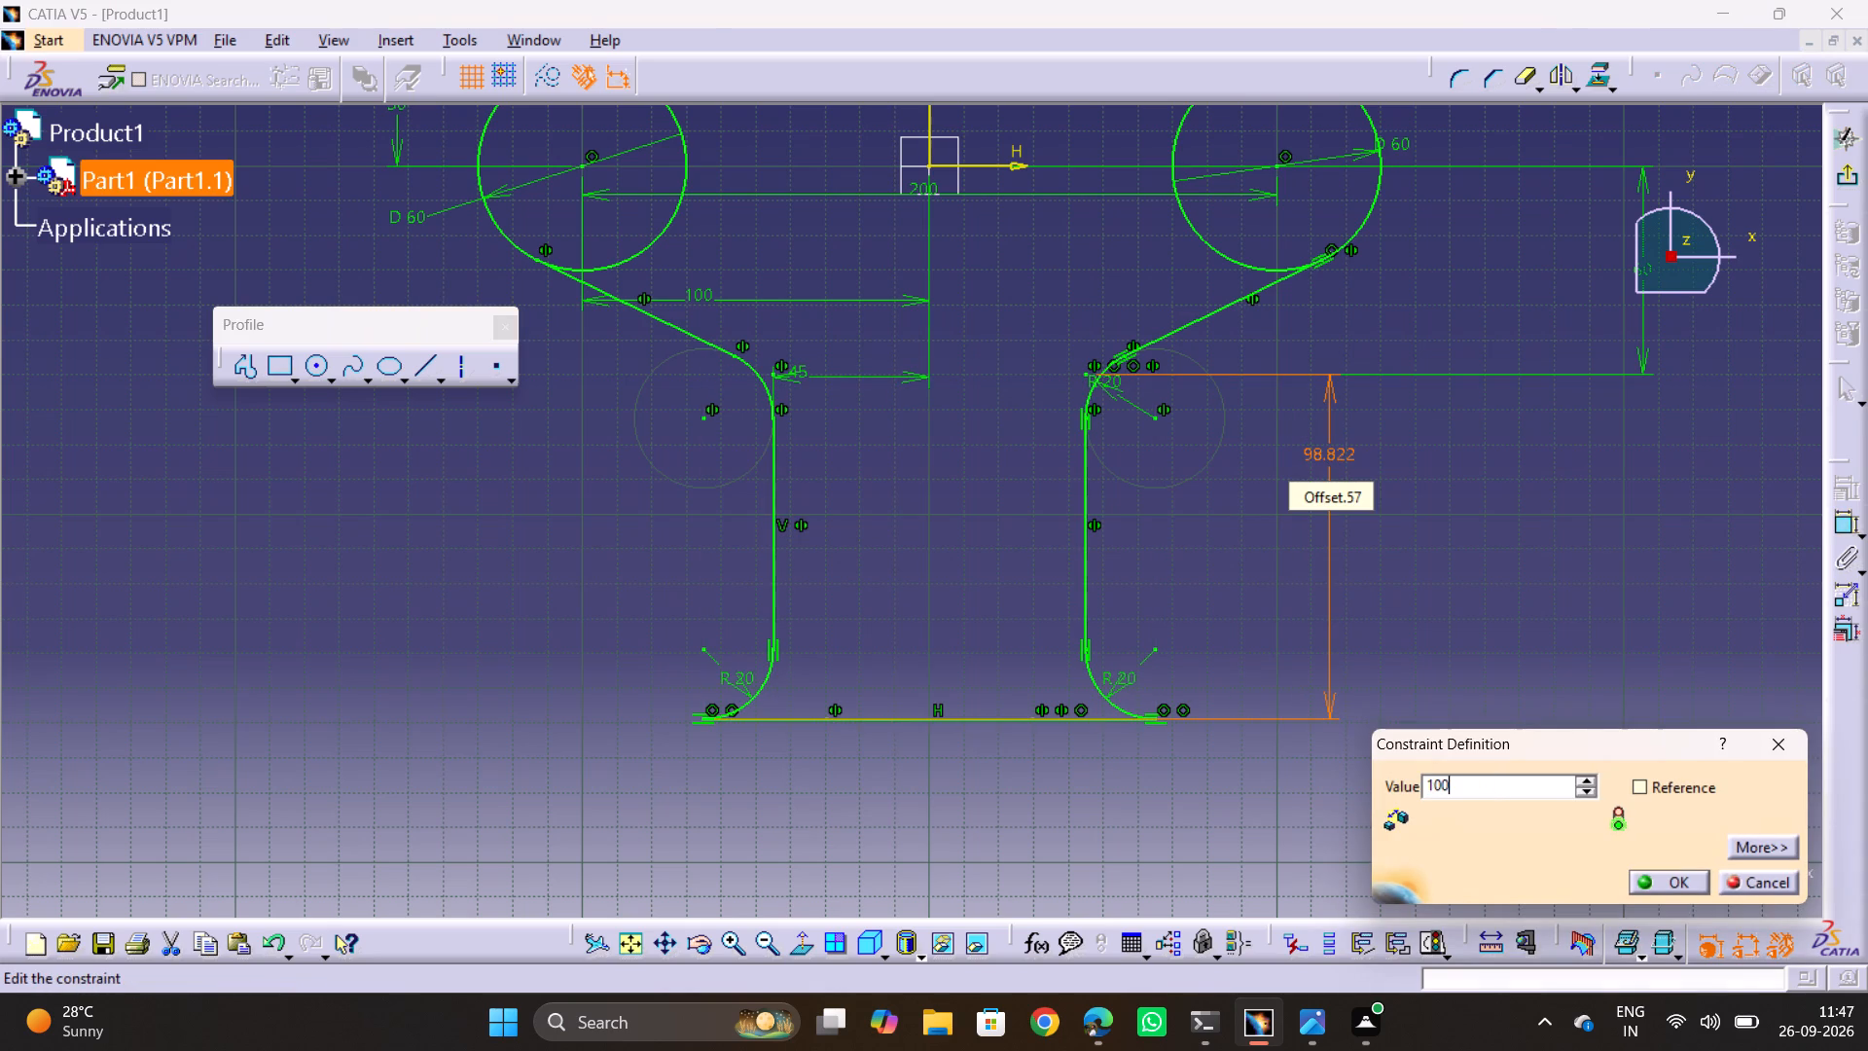
pyautogui.press('Return')
pyautogui.click(1576, 574)
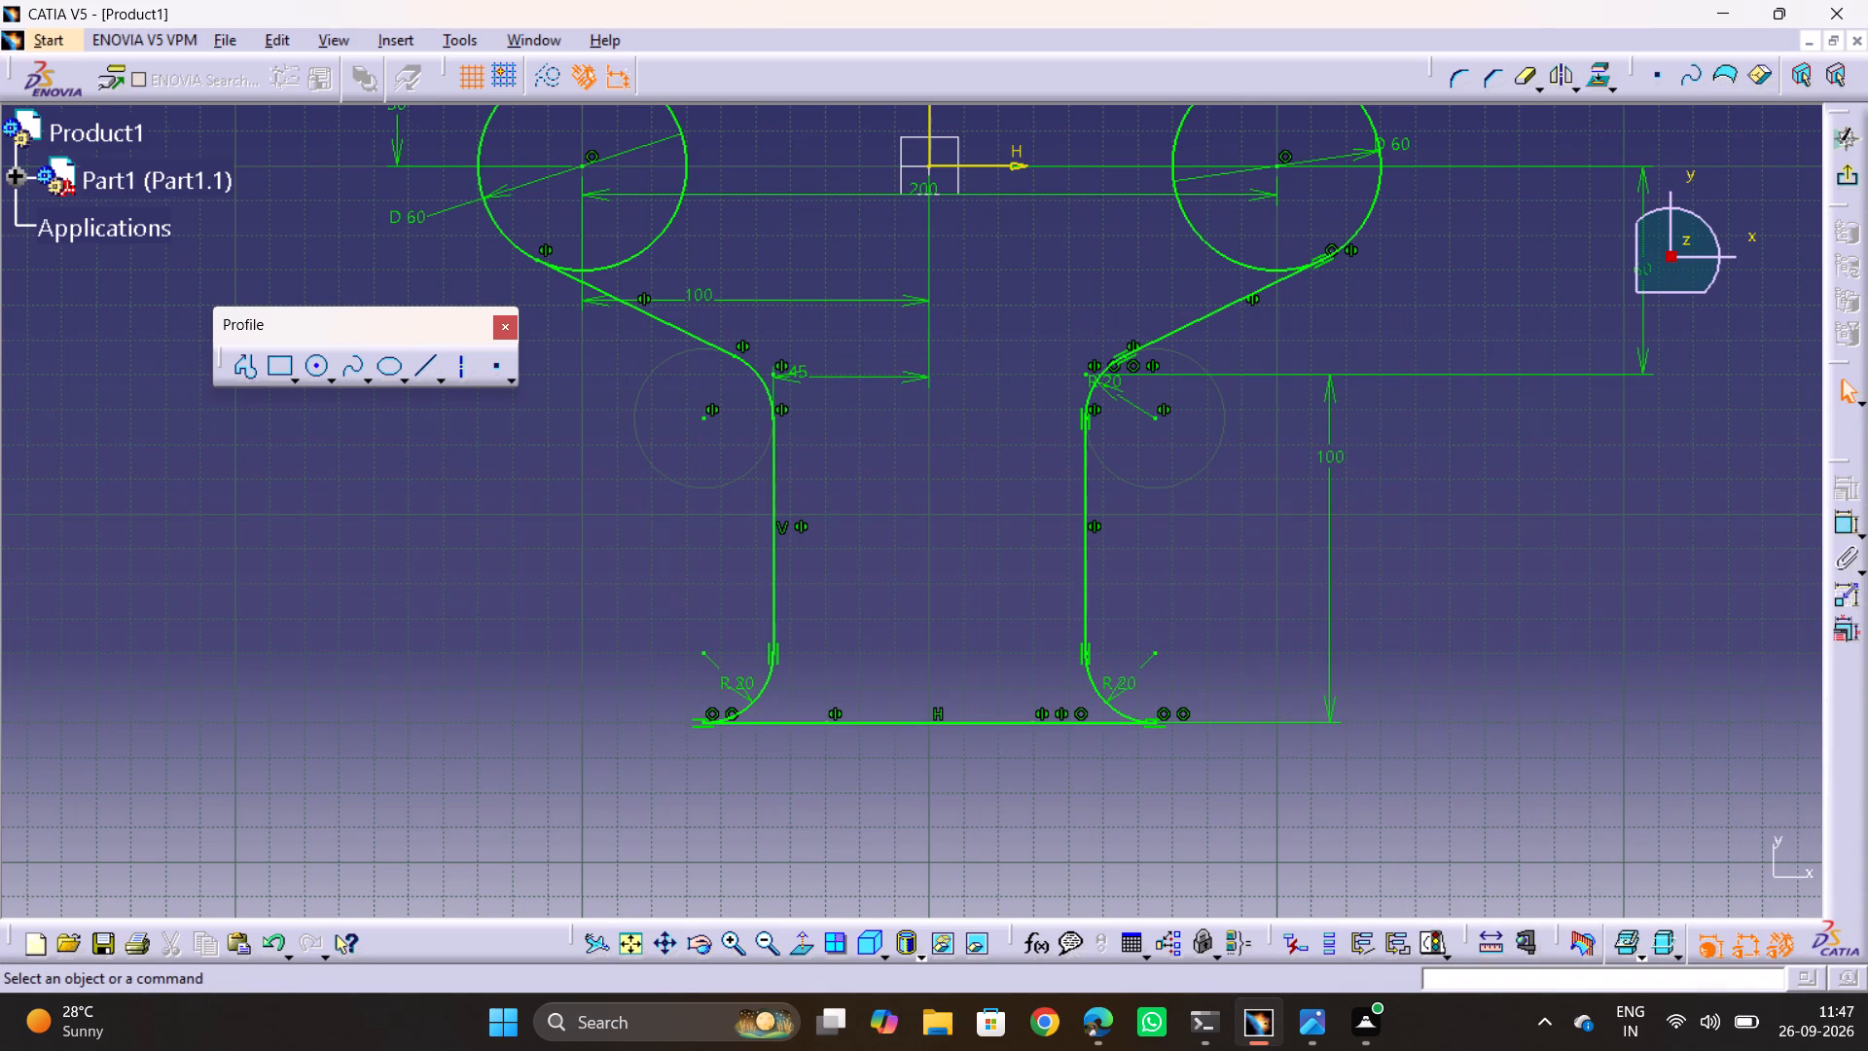
# Check the reference drawing and Quick Trim the inner portions of both 60 mm circles, leaving only the outer end arcs.
pyautogui.moveTo(1224, 453); pyautogui.dragTo(1142, 624, button='middle')
pyautogui.hotkey('alt', 'Tab')
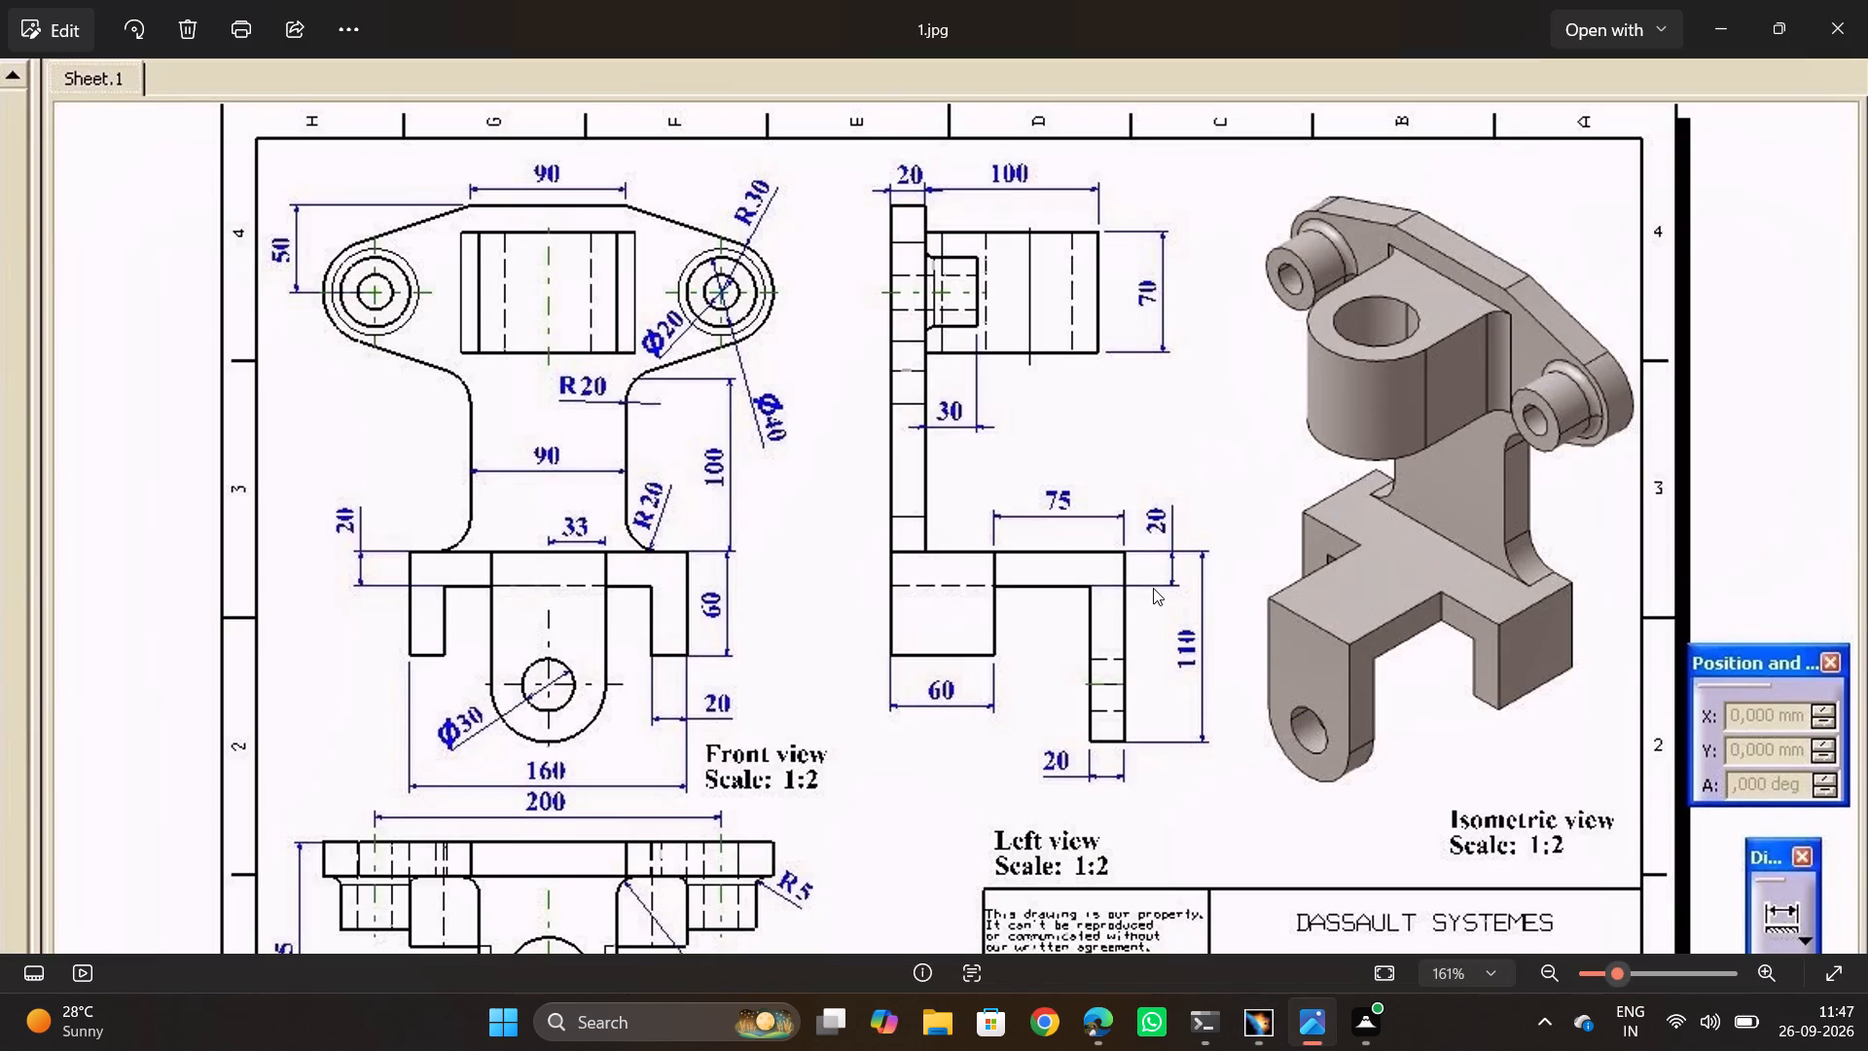
pyautogui.hotkey('alt', 'Tab')
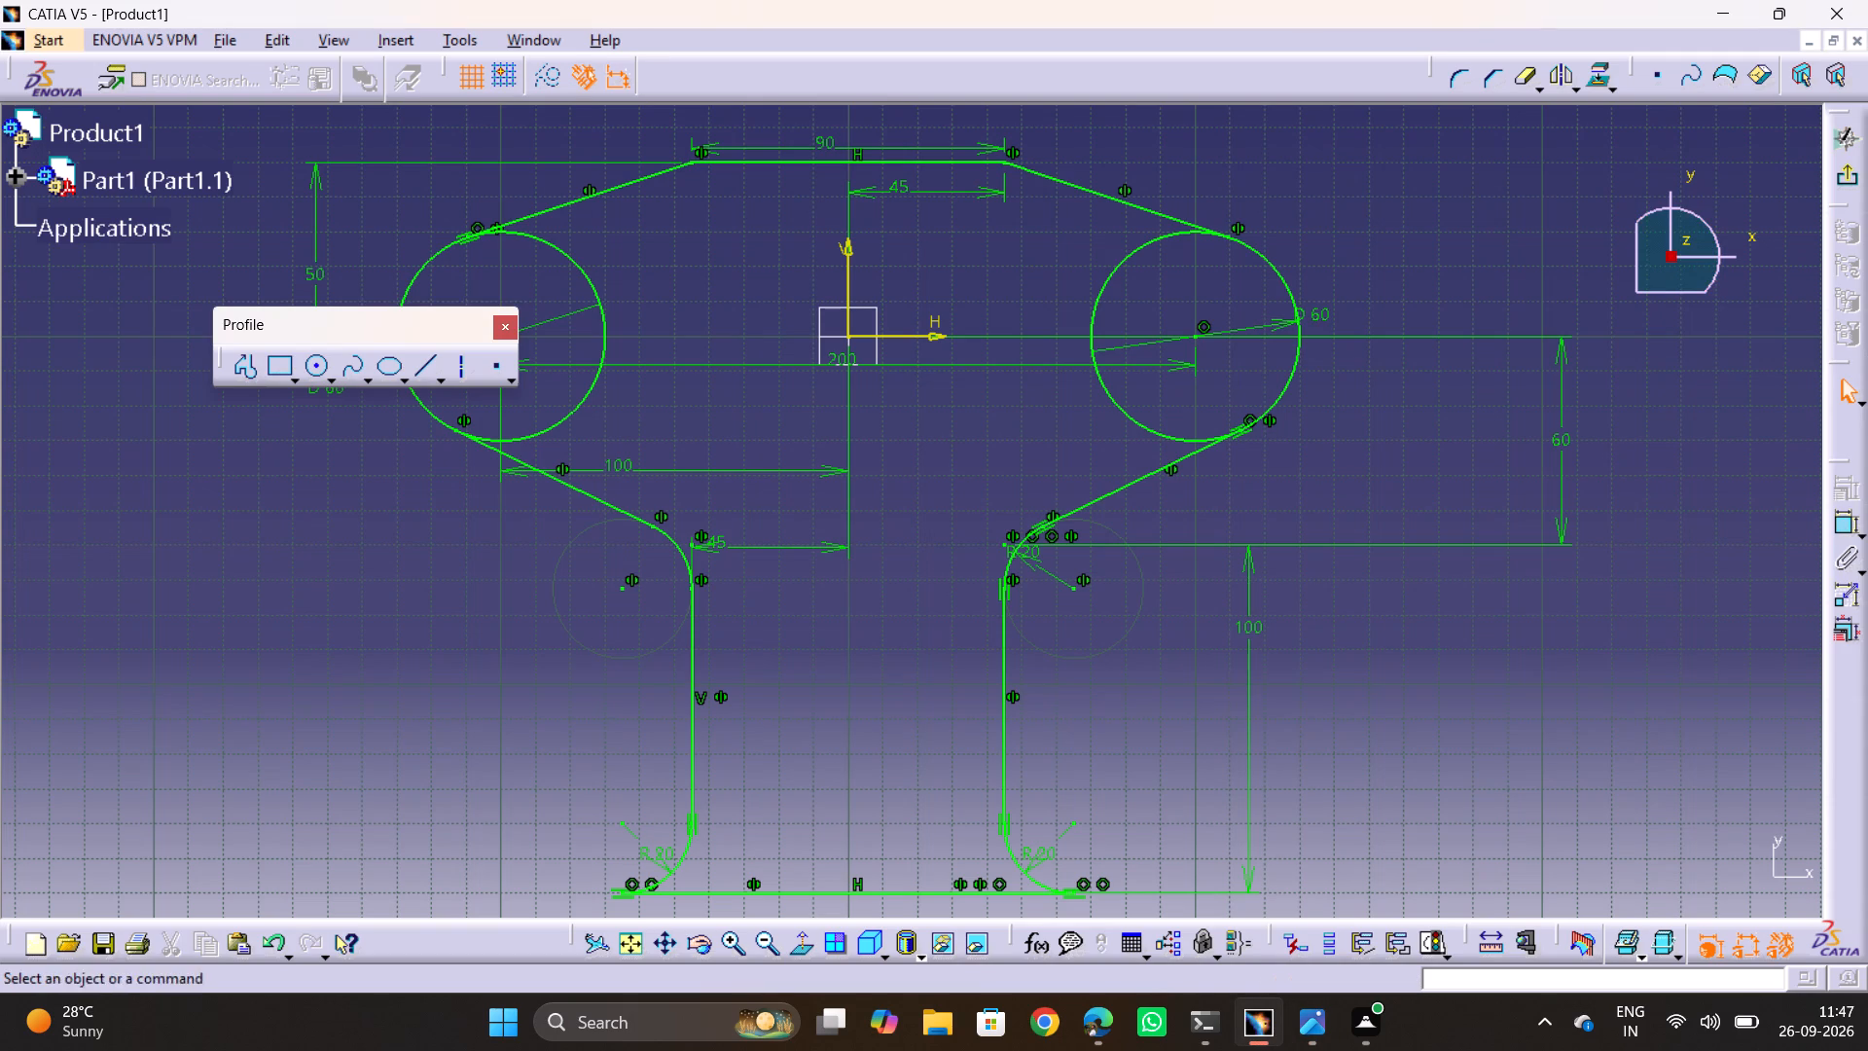
pyautogui.doubleClick(1526, 84)
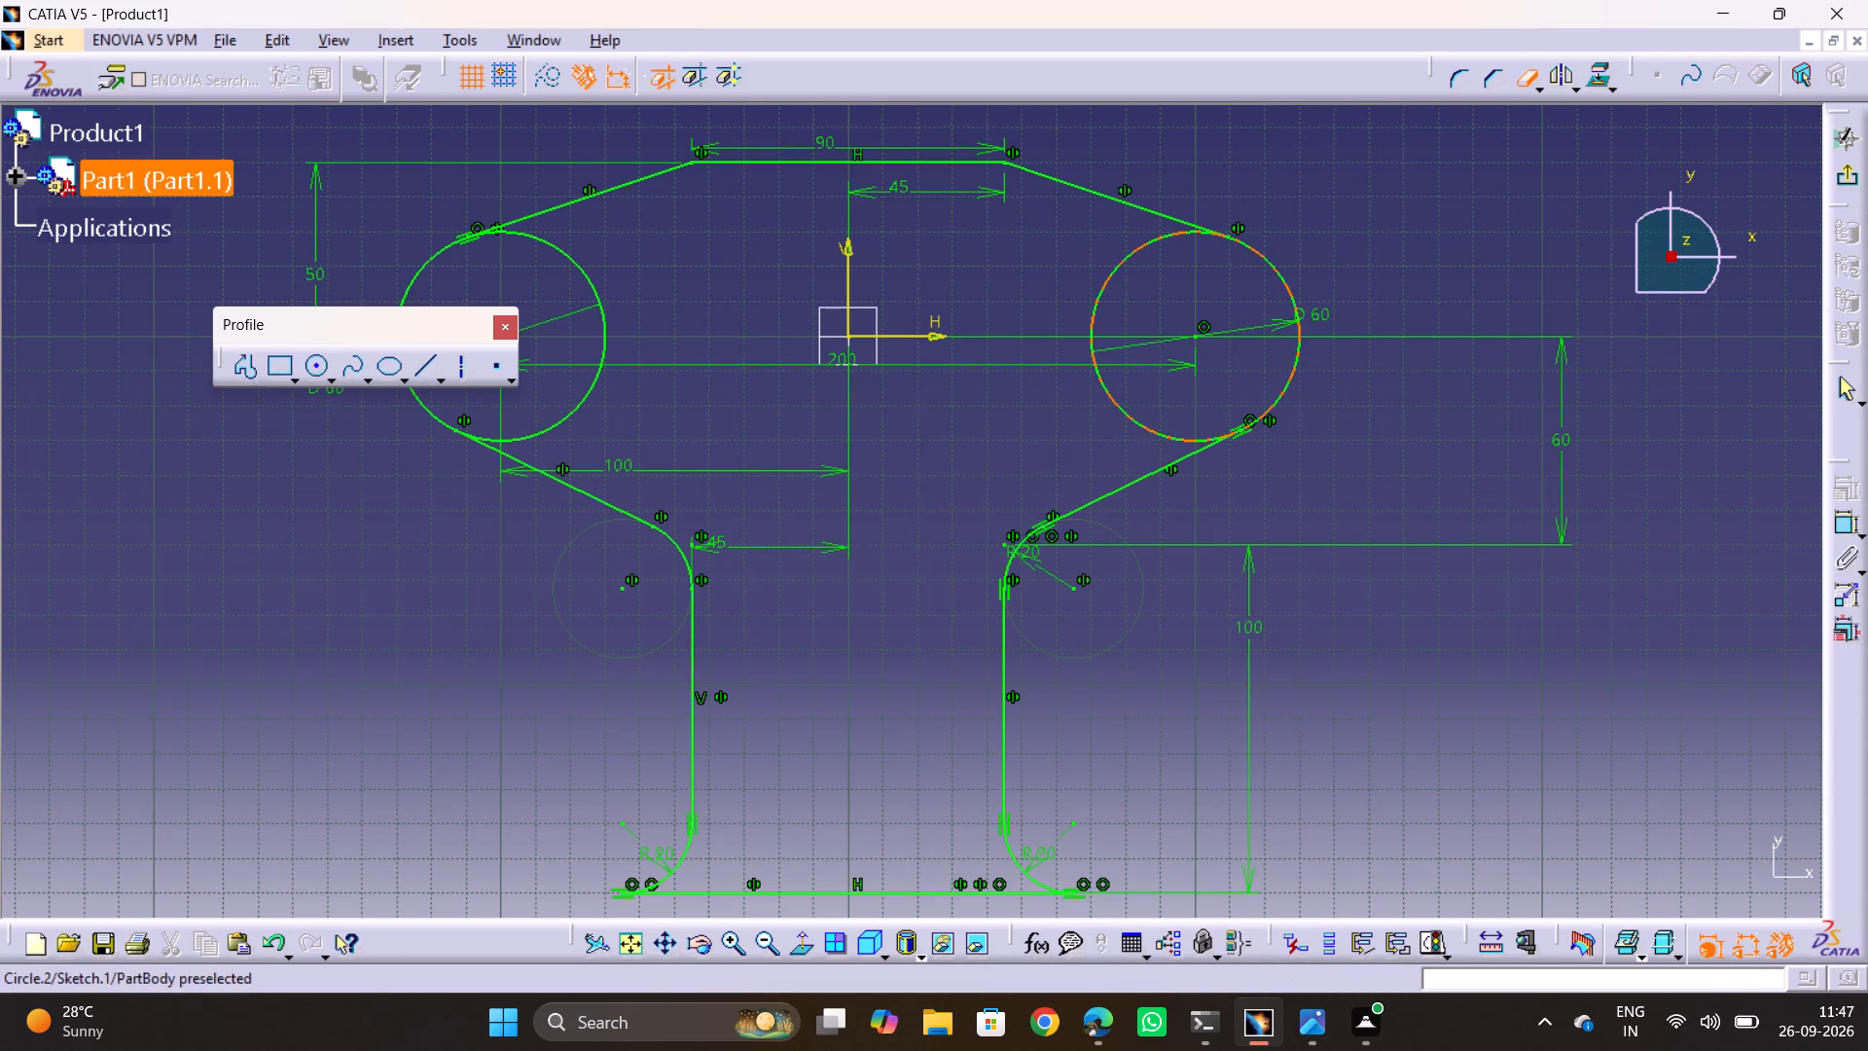
pyautogui.click(1104, 284)
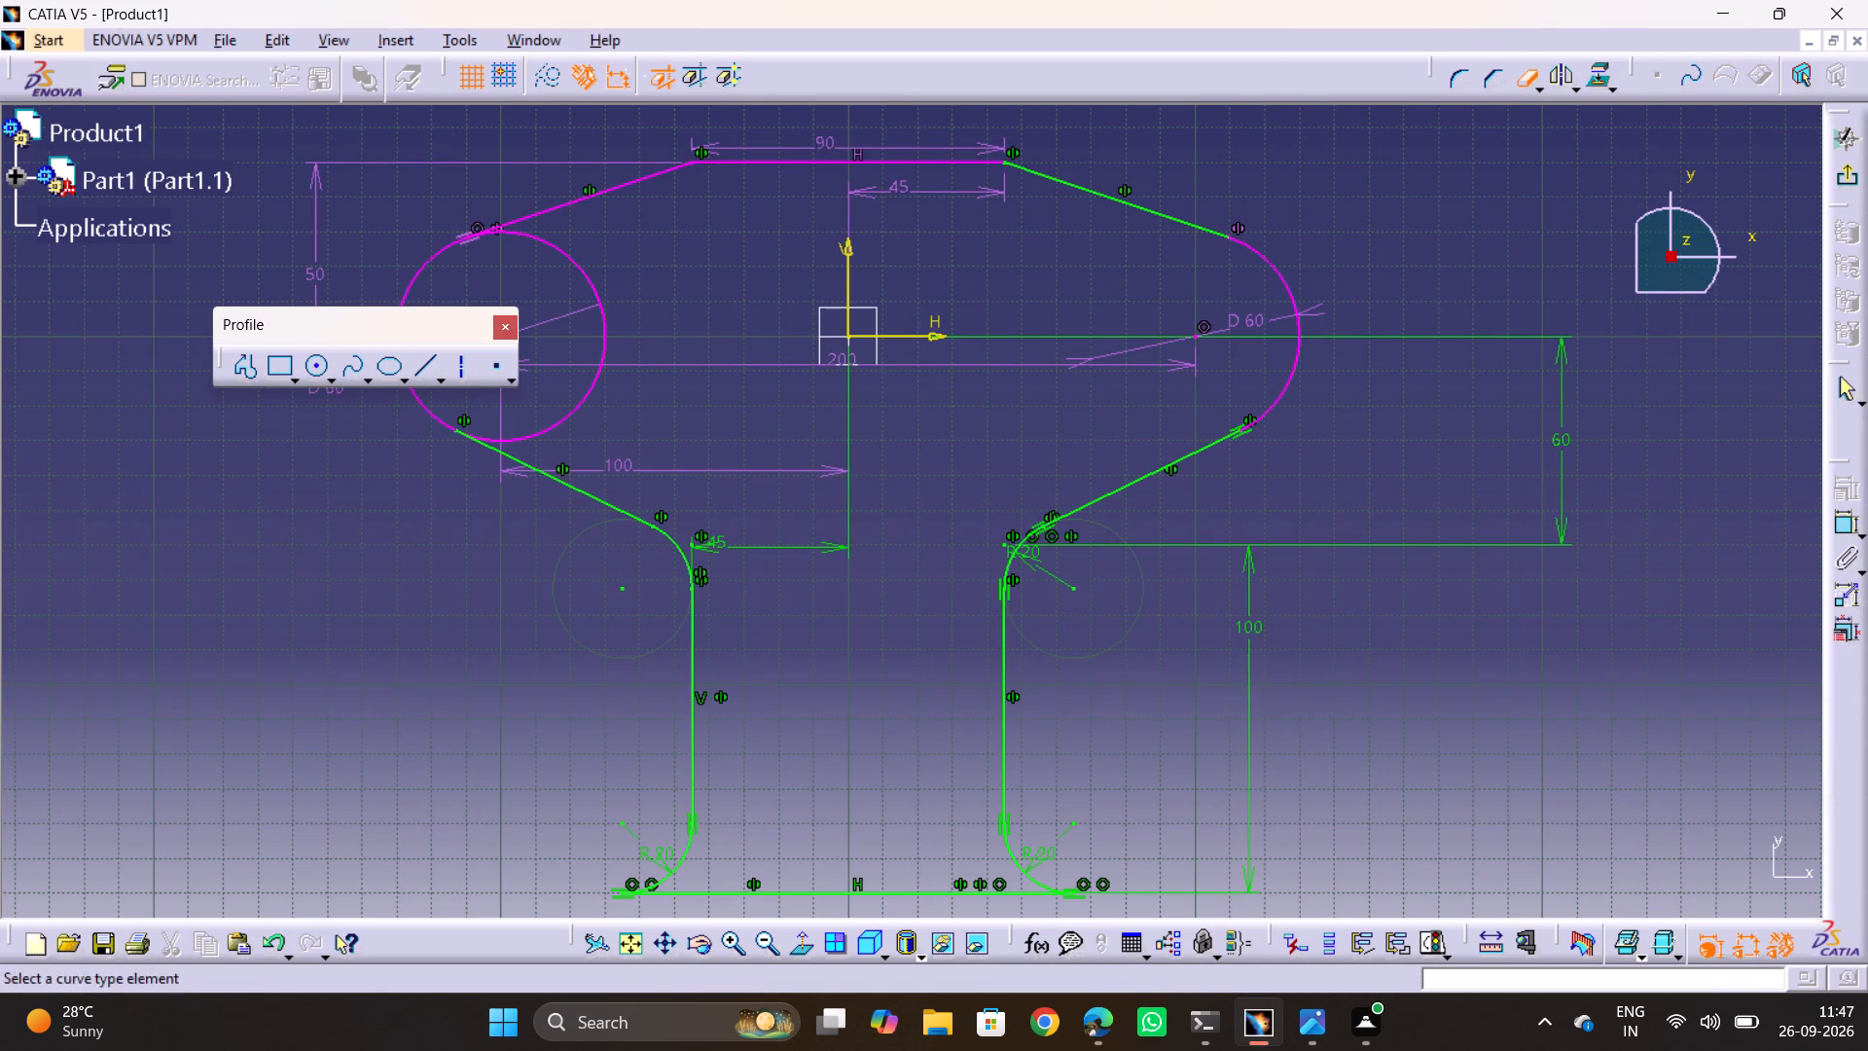
pyautogui.click(609, 338)
pyautogui.click(1420, 530)
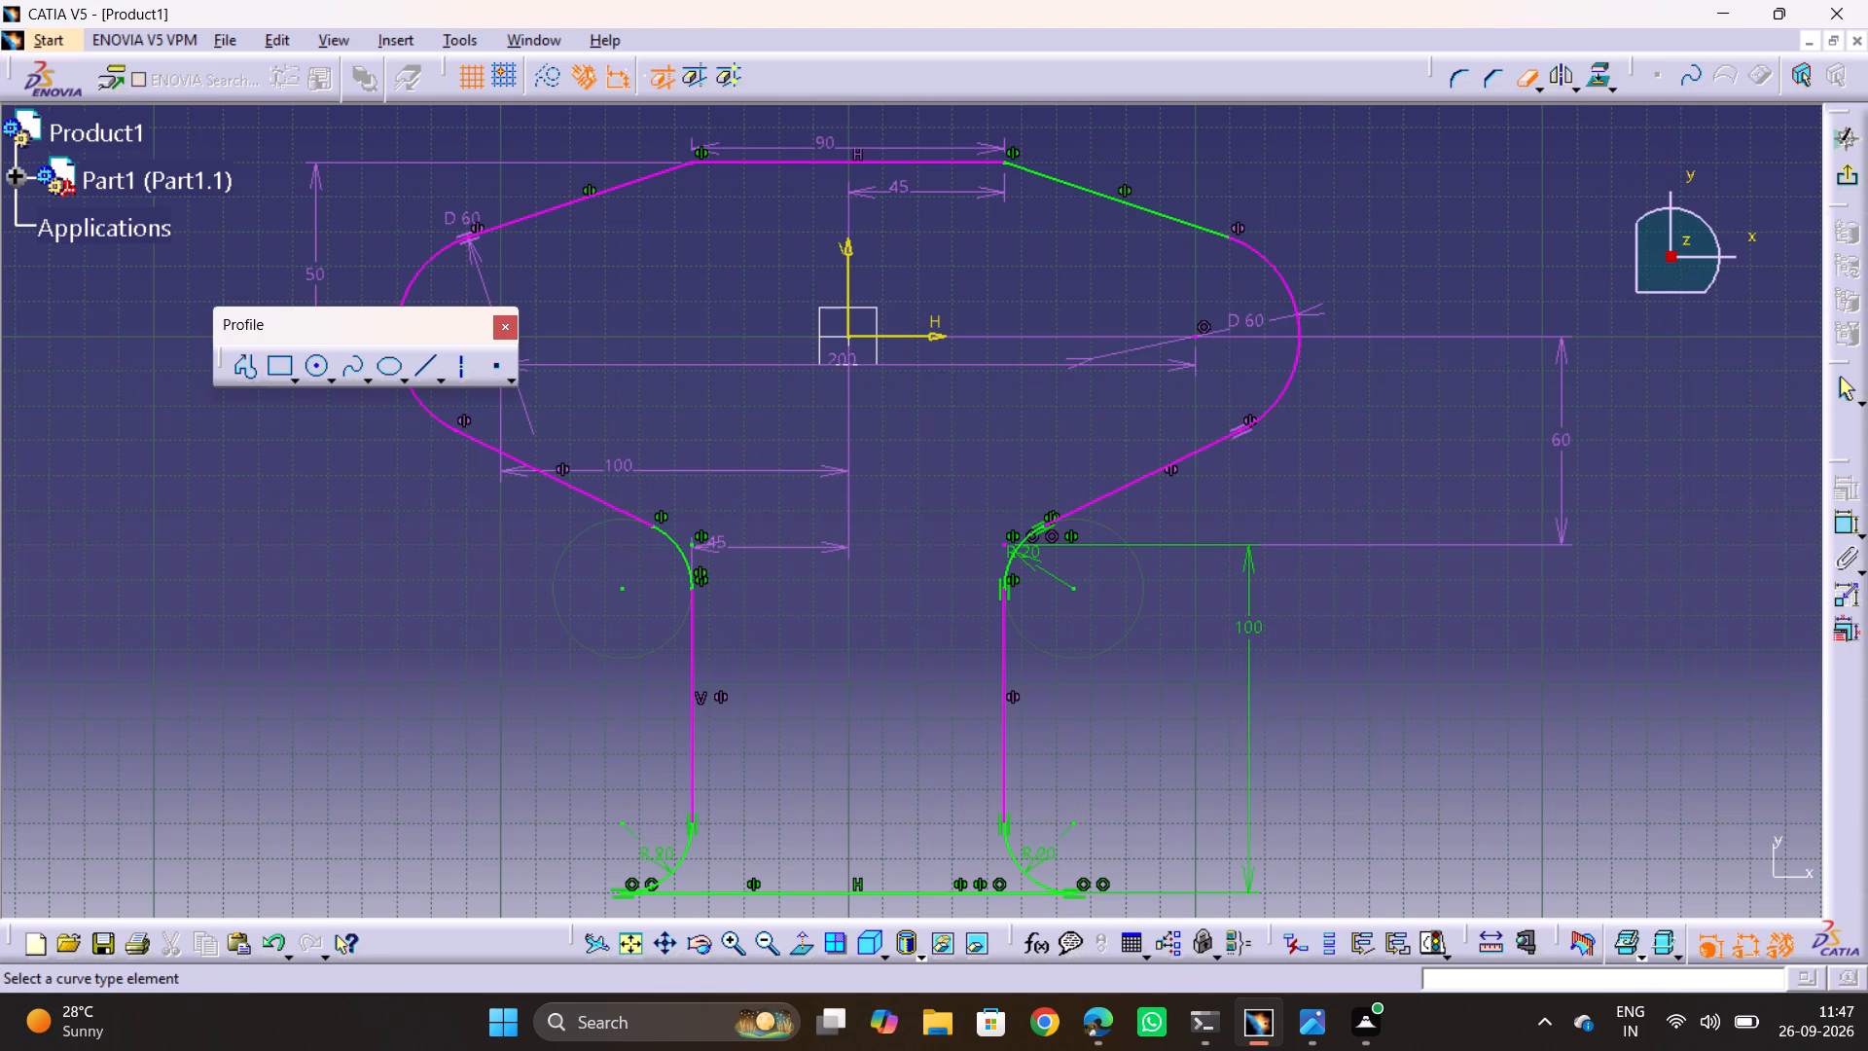
pyautogui.press('Escape')
pyautogui.press('Escape')
pyautogui.press('Escape')
pyautogui.press('Escape')
pyautogui.press('Escape')
pyautogui.press('Escape')
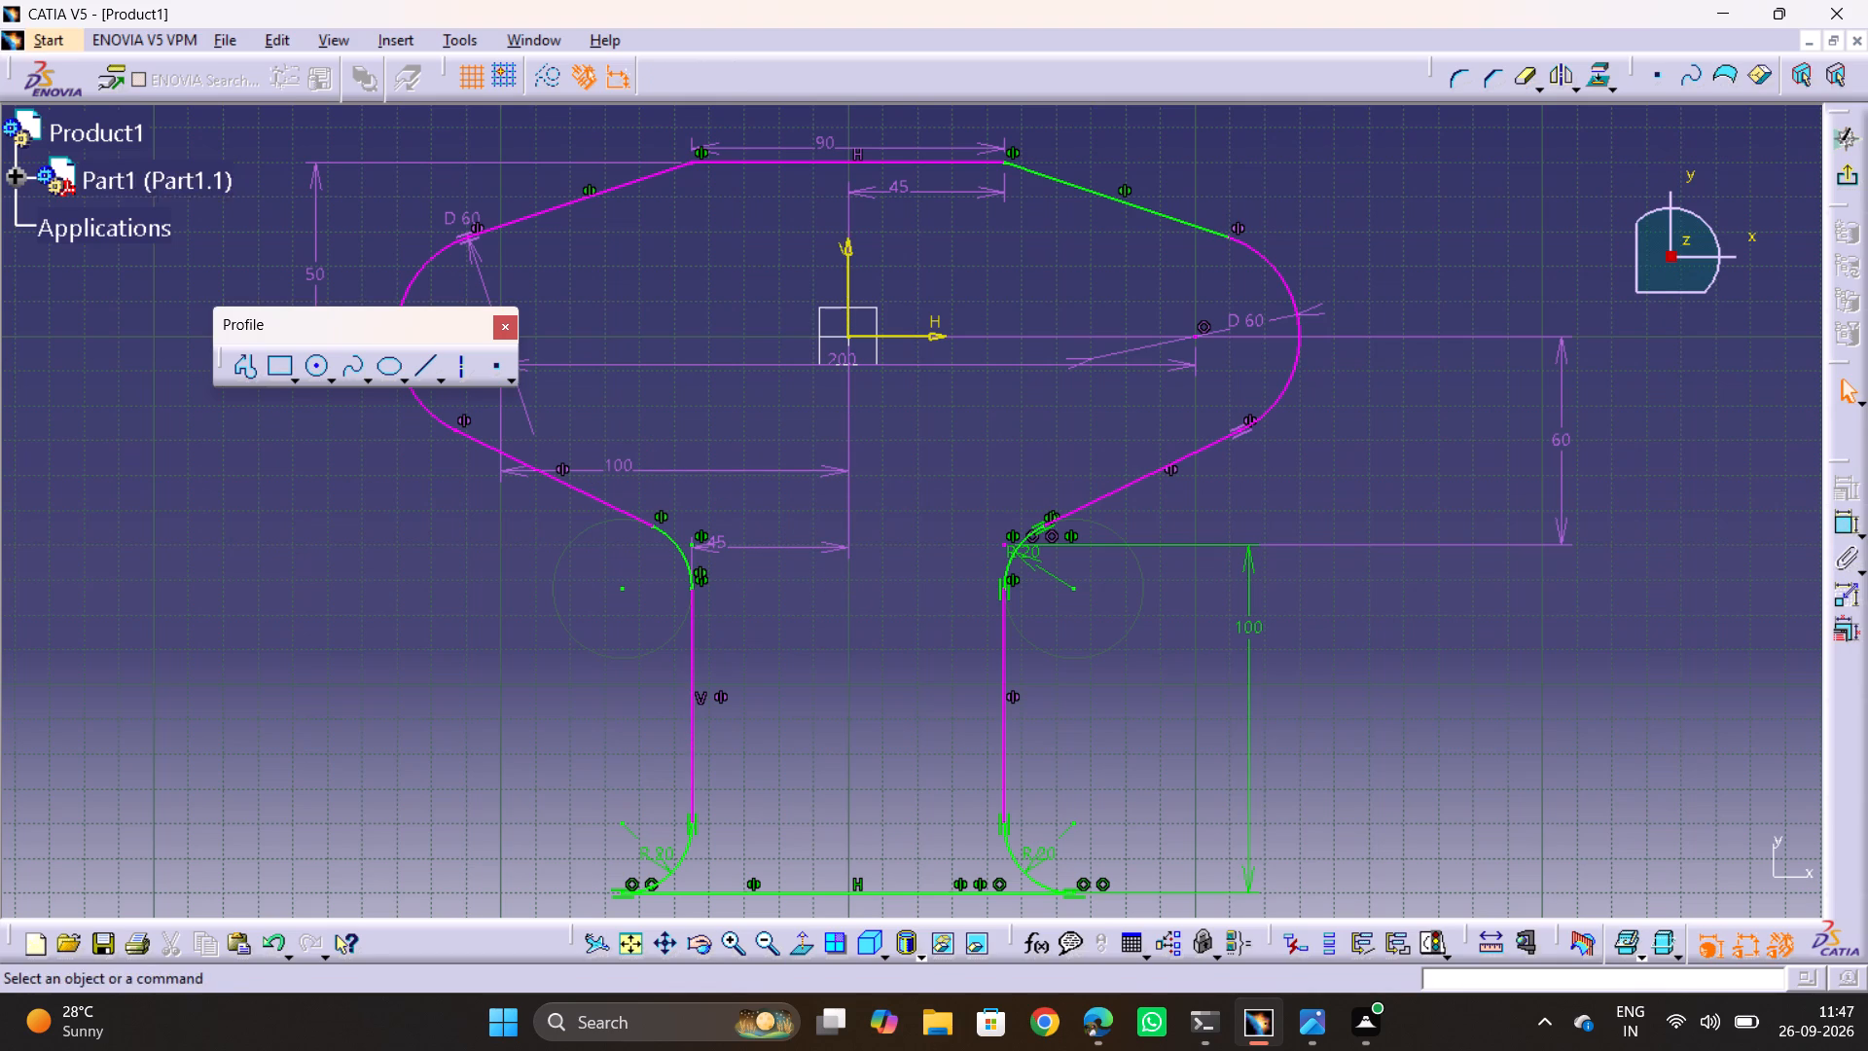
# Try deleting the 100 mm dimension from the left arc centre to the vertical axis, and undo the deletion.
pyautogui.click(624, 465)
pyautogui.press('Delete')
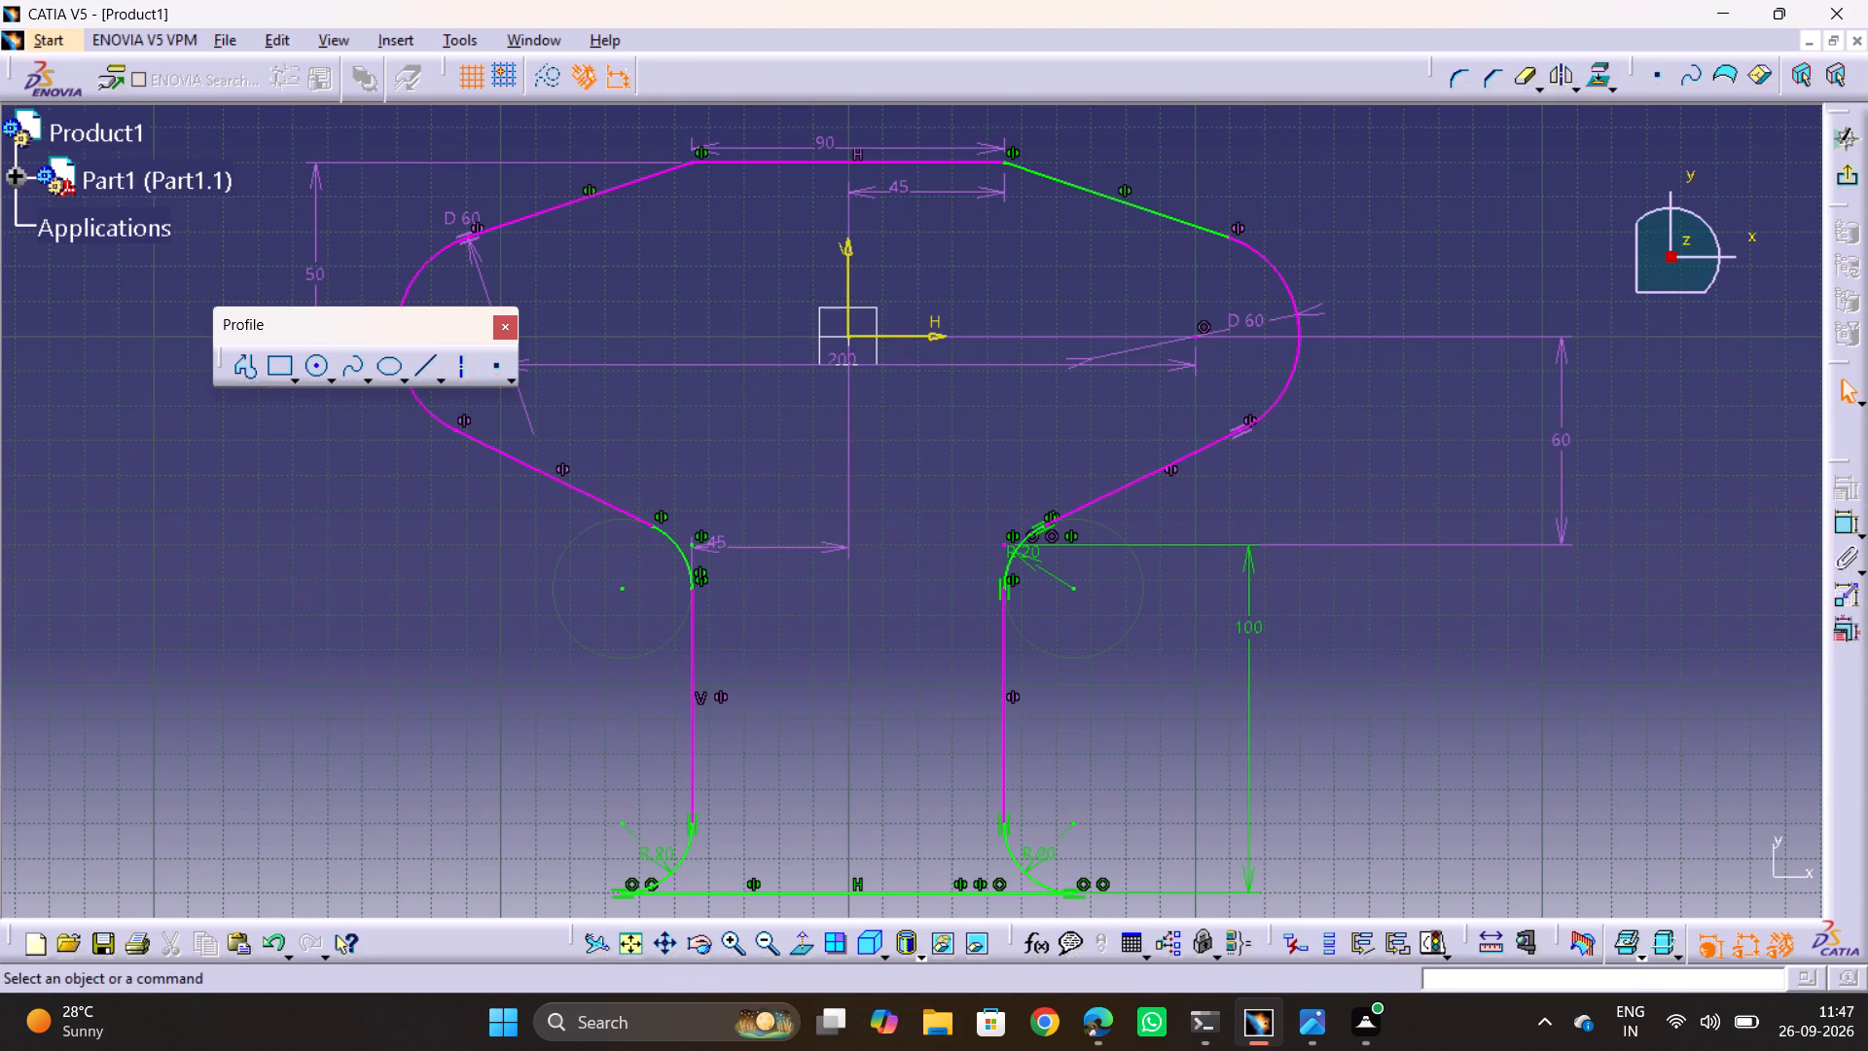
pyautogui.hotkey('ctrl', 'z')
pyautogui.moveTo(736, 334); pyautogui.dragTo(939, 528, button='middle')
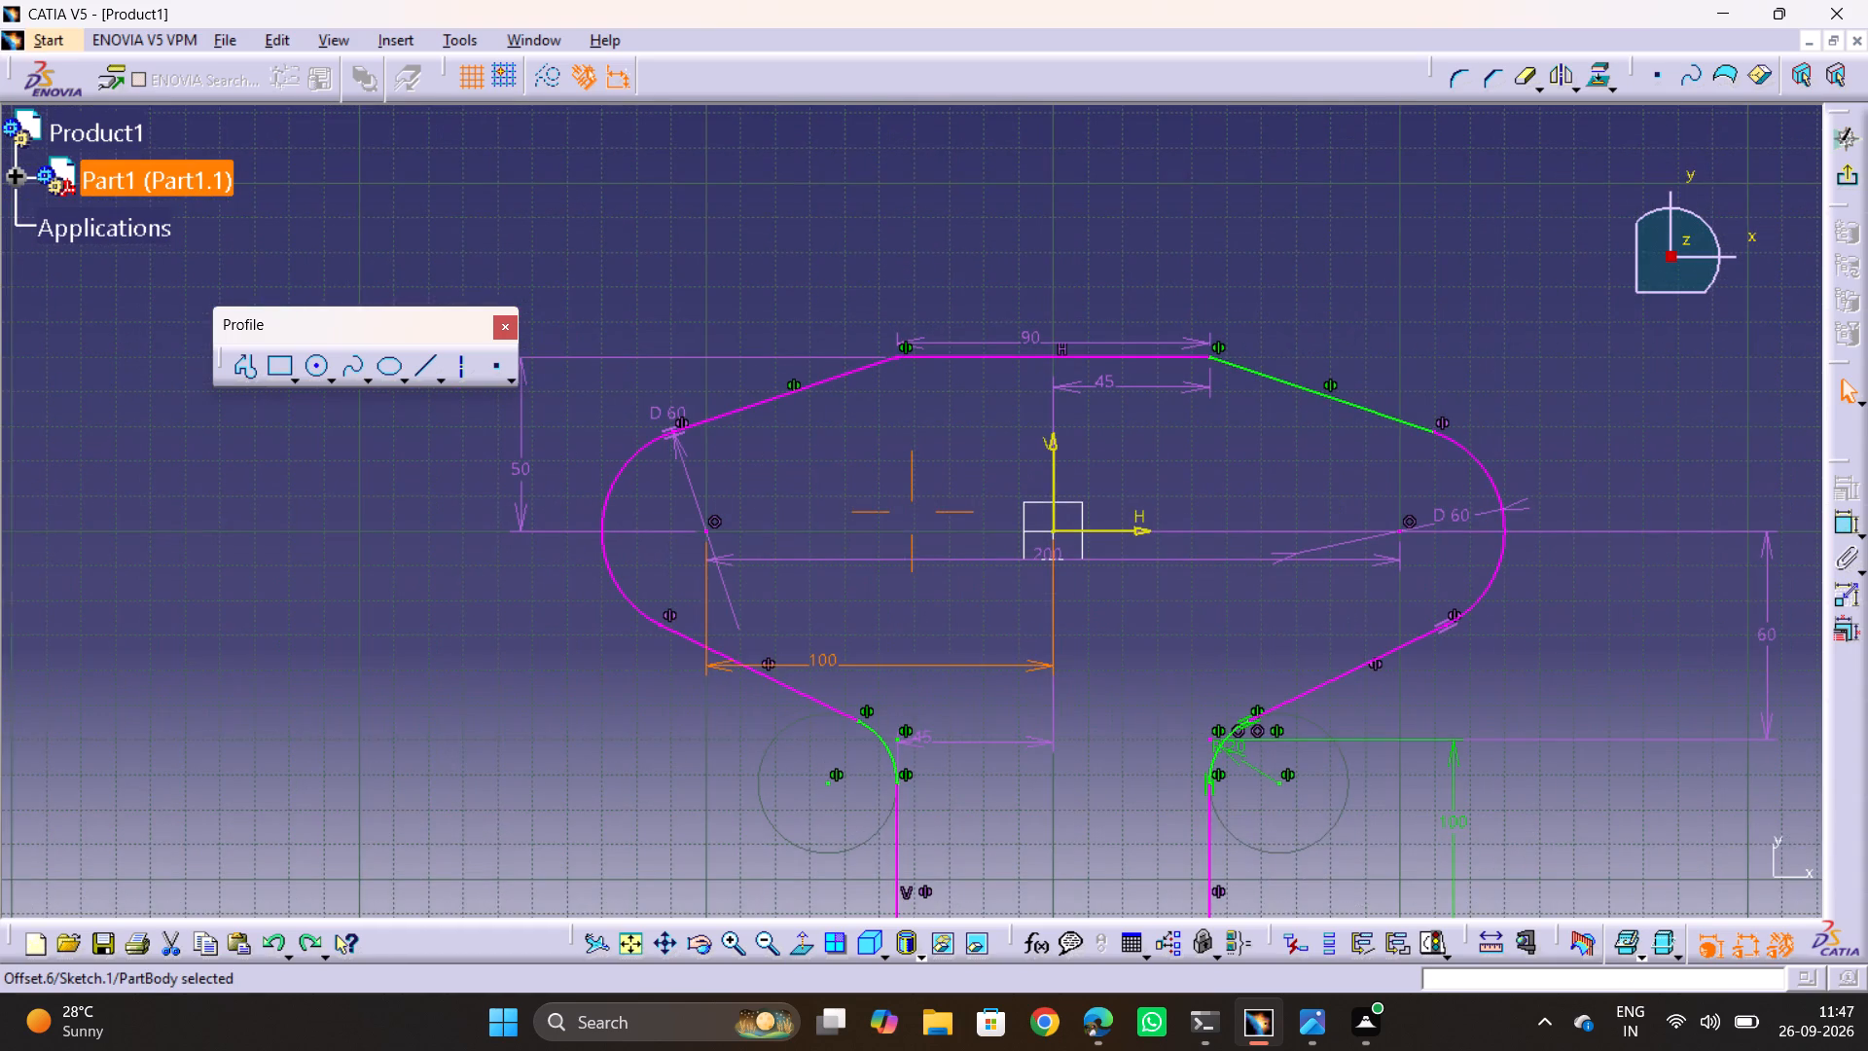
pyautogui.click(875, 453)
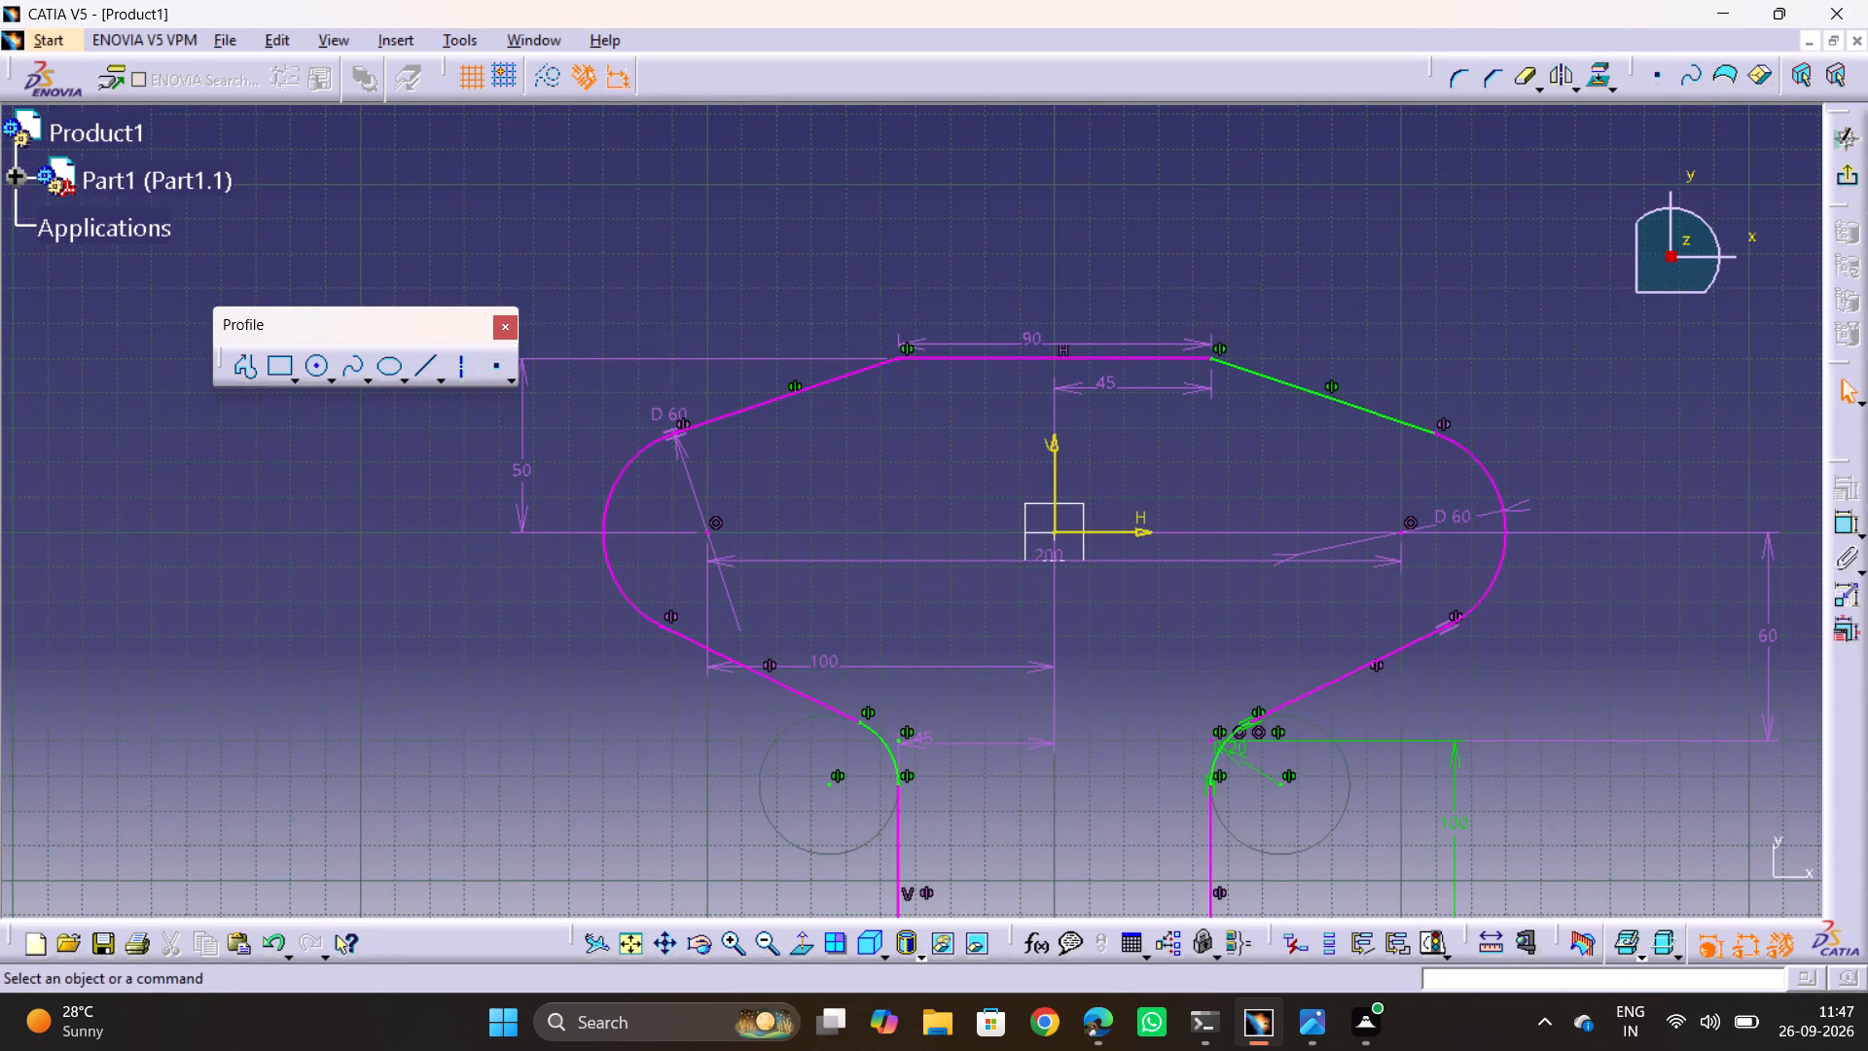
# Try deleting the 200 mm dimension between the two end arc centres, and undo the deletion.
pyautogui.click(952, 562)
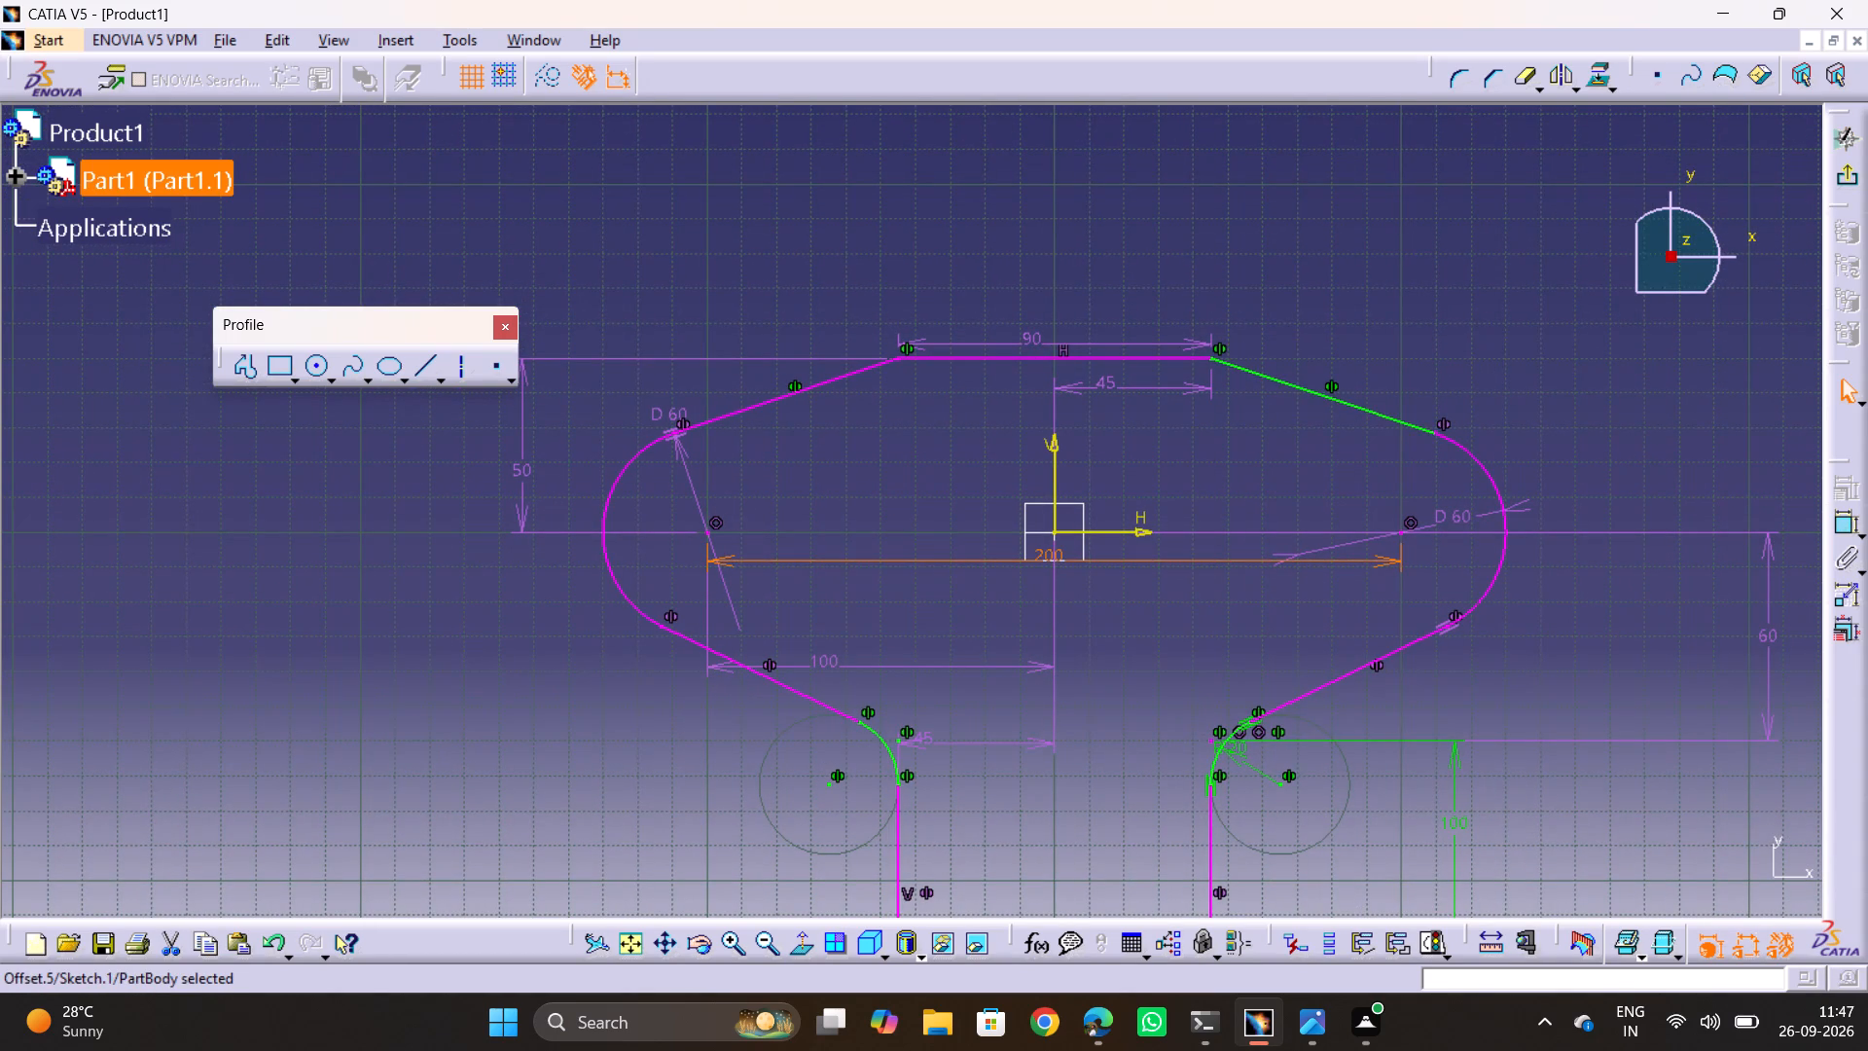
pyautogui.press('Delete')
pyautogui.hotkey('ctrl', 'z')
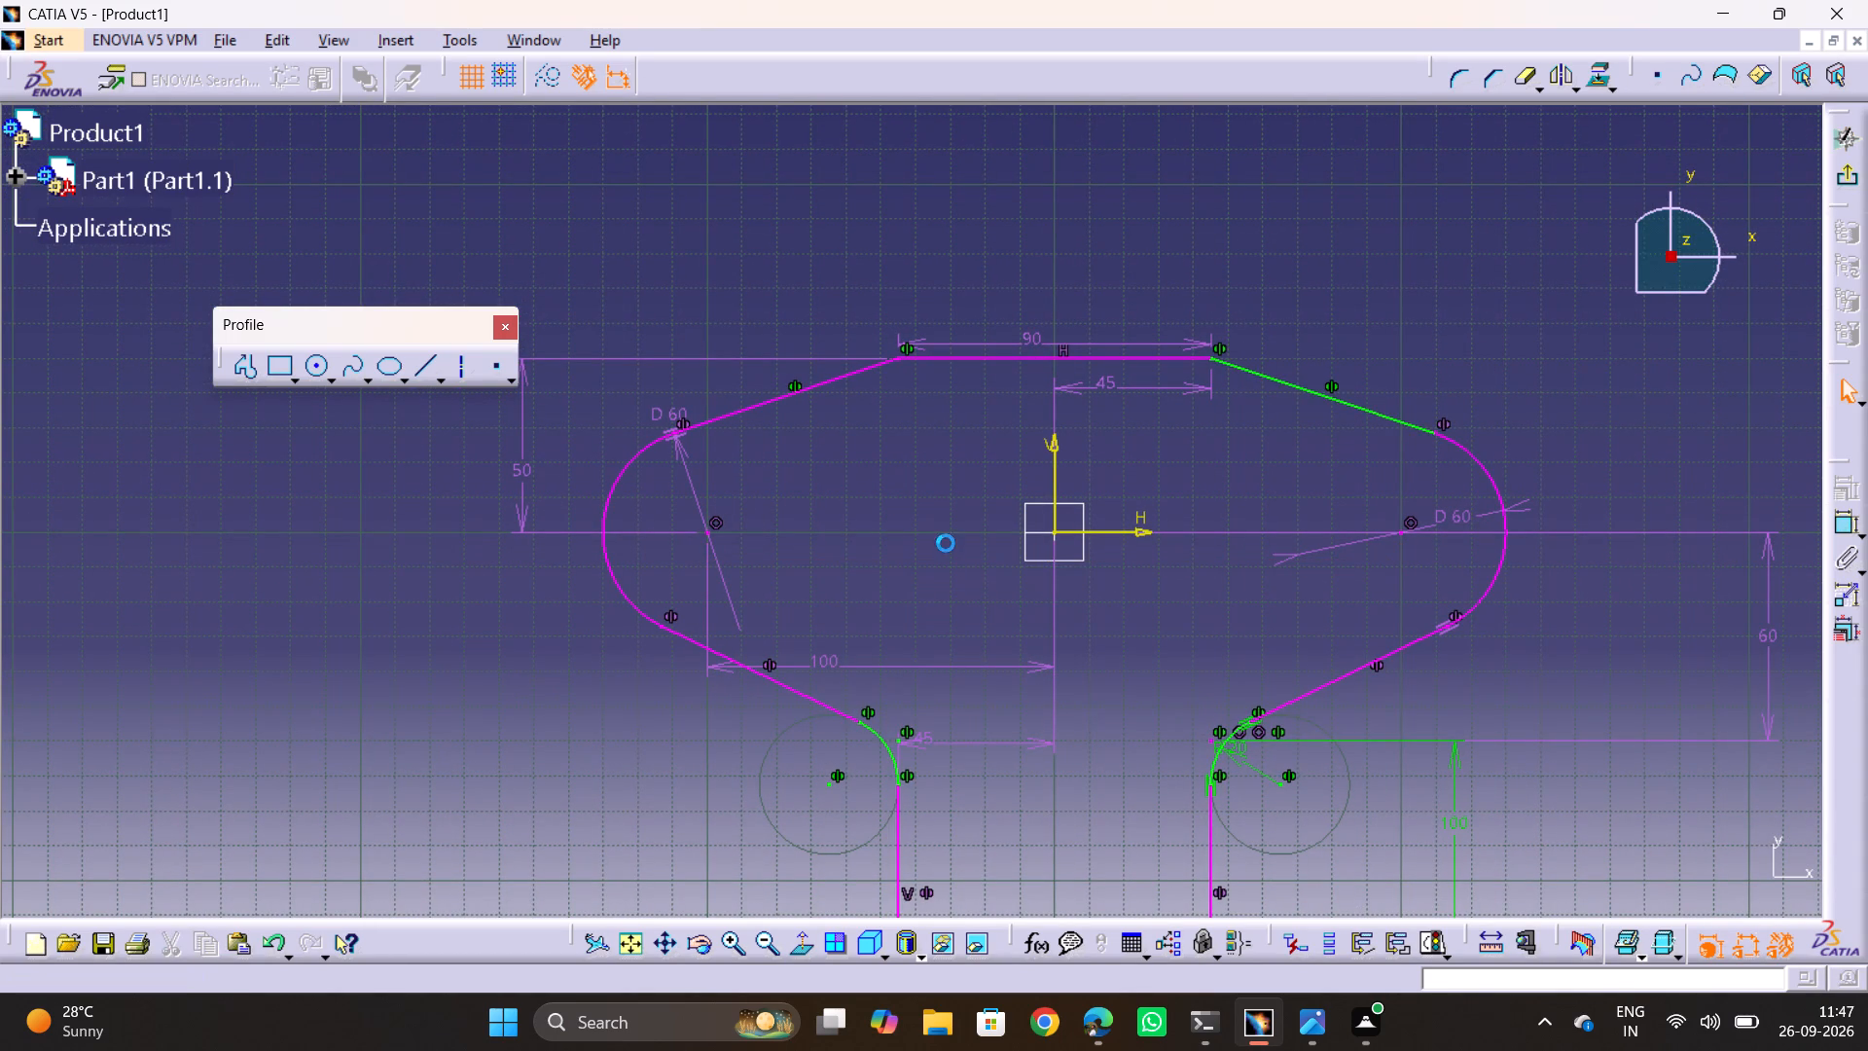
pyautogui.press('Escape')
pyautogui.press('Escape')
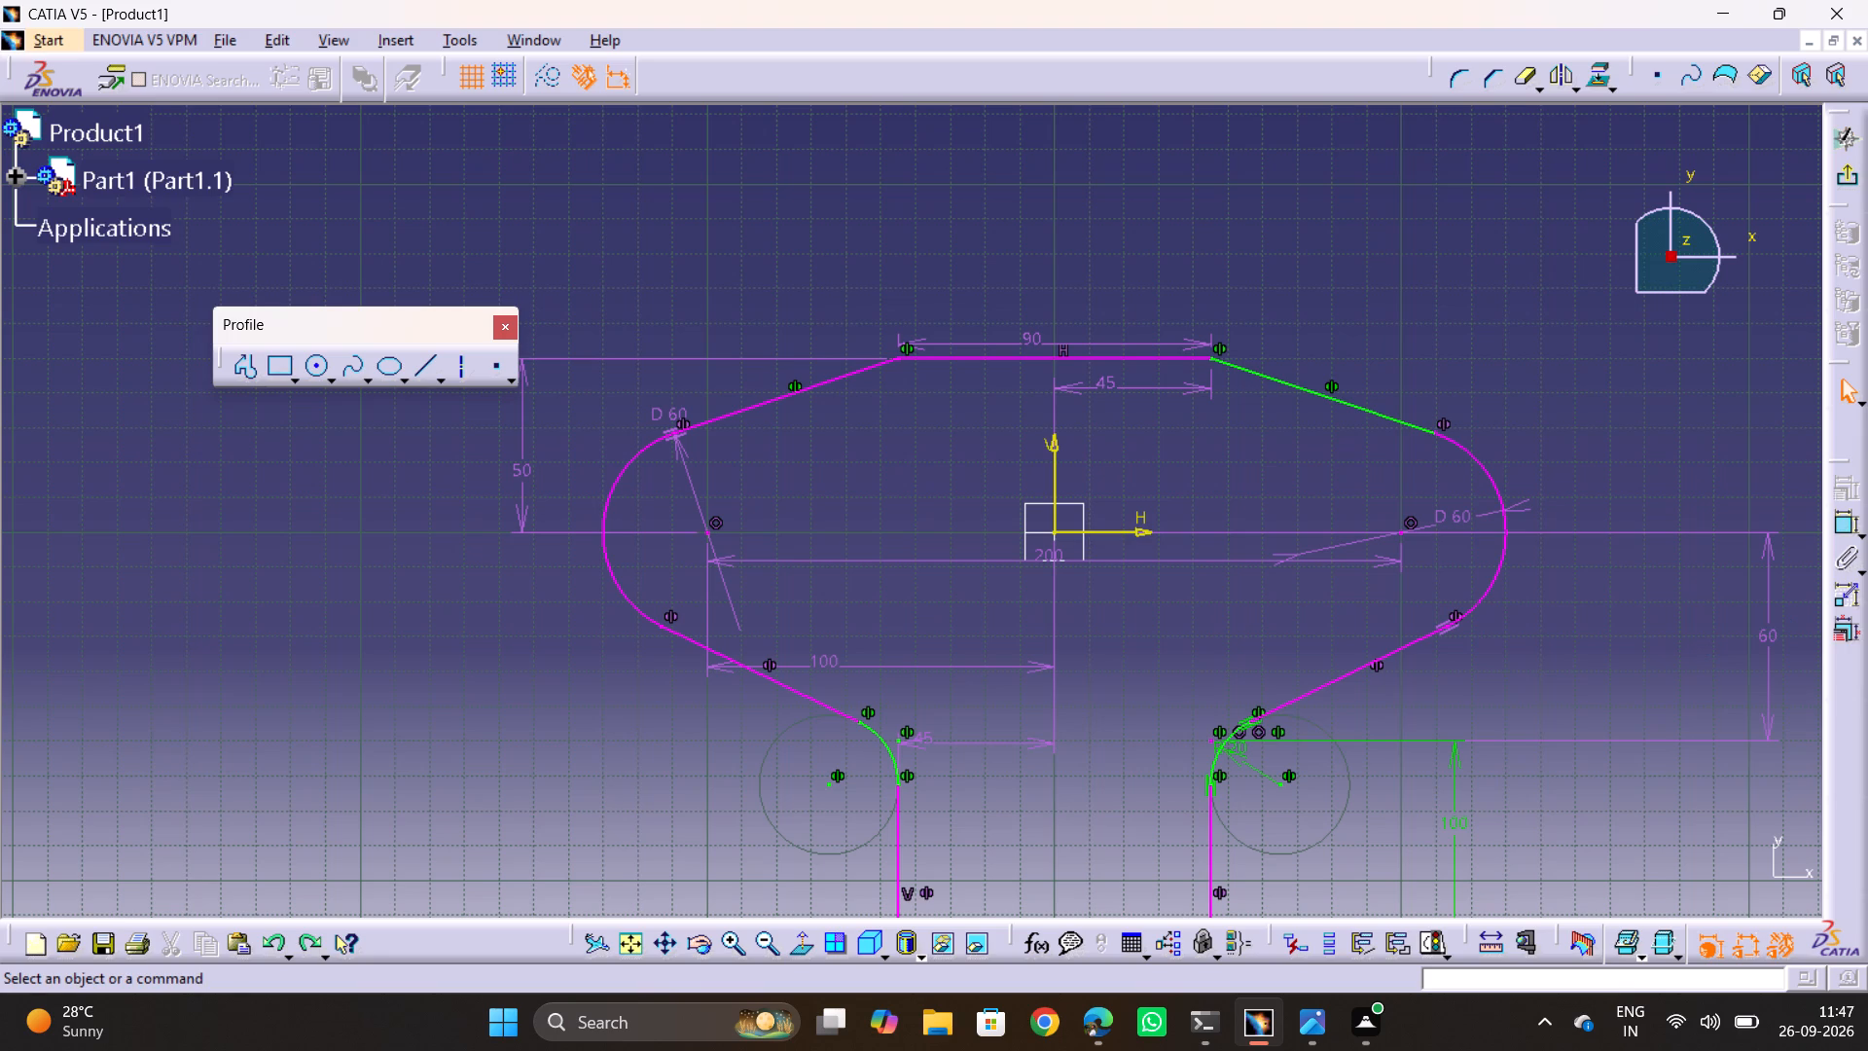
# Delete the 60 mm vertical dimension below the horizontal axis and the 45 mm dimension beneath the top line.
pyautogui.click(1763, 646)
pyautogui.press('Delete')
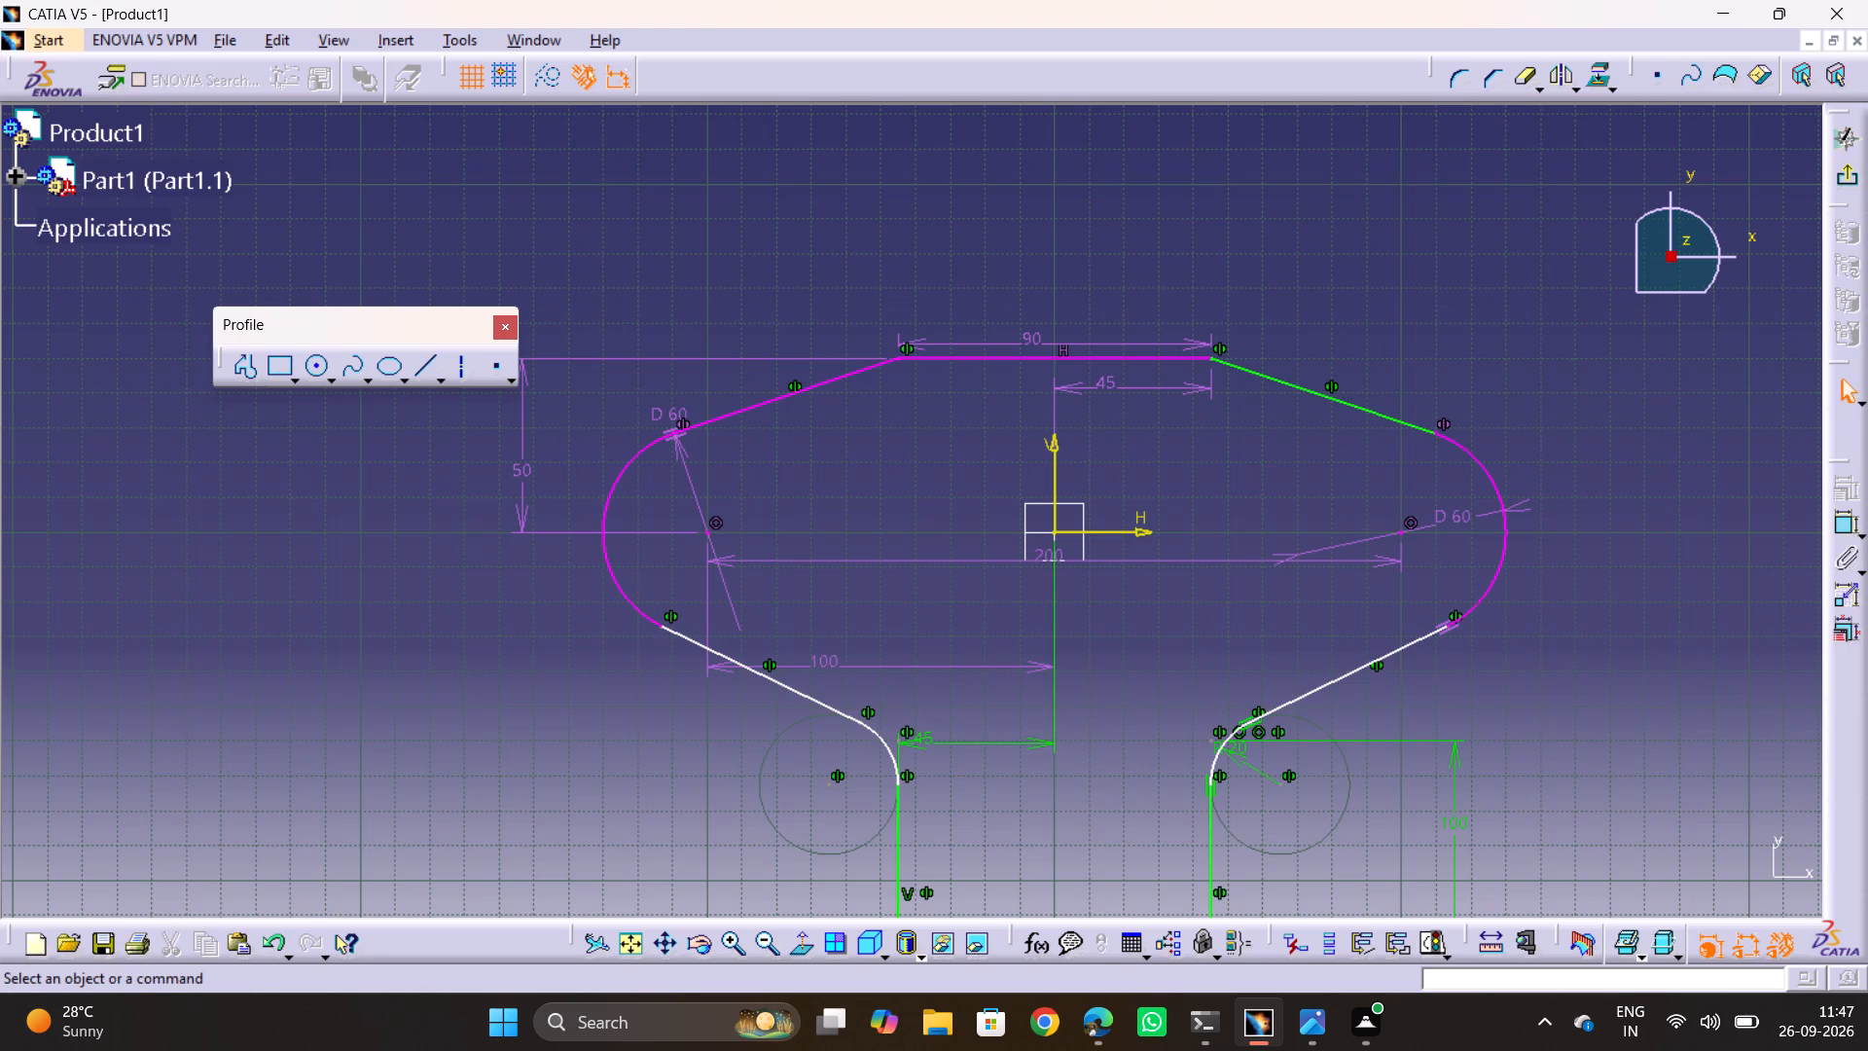
pyautogui.click(1096, 382)
pyautogui.press('Delete')
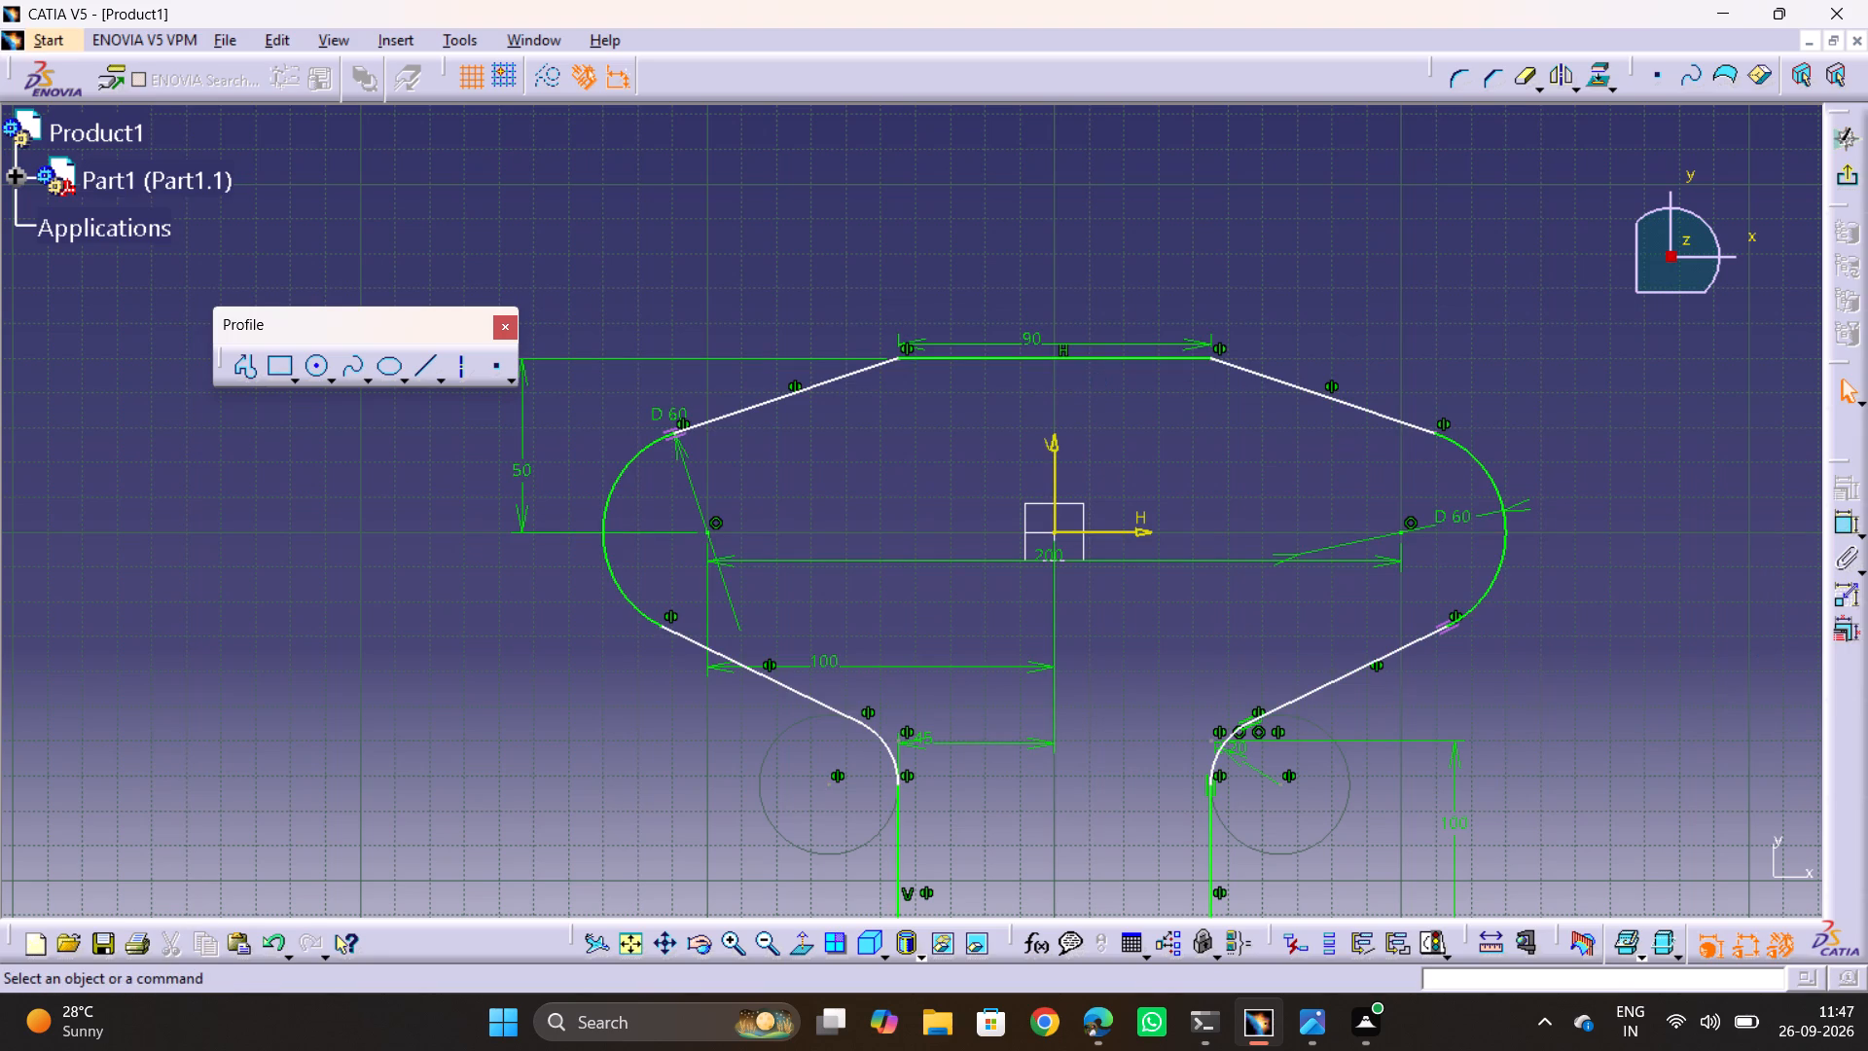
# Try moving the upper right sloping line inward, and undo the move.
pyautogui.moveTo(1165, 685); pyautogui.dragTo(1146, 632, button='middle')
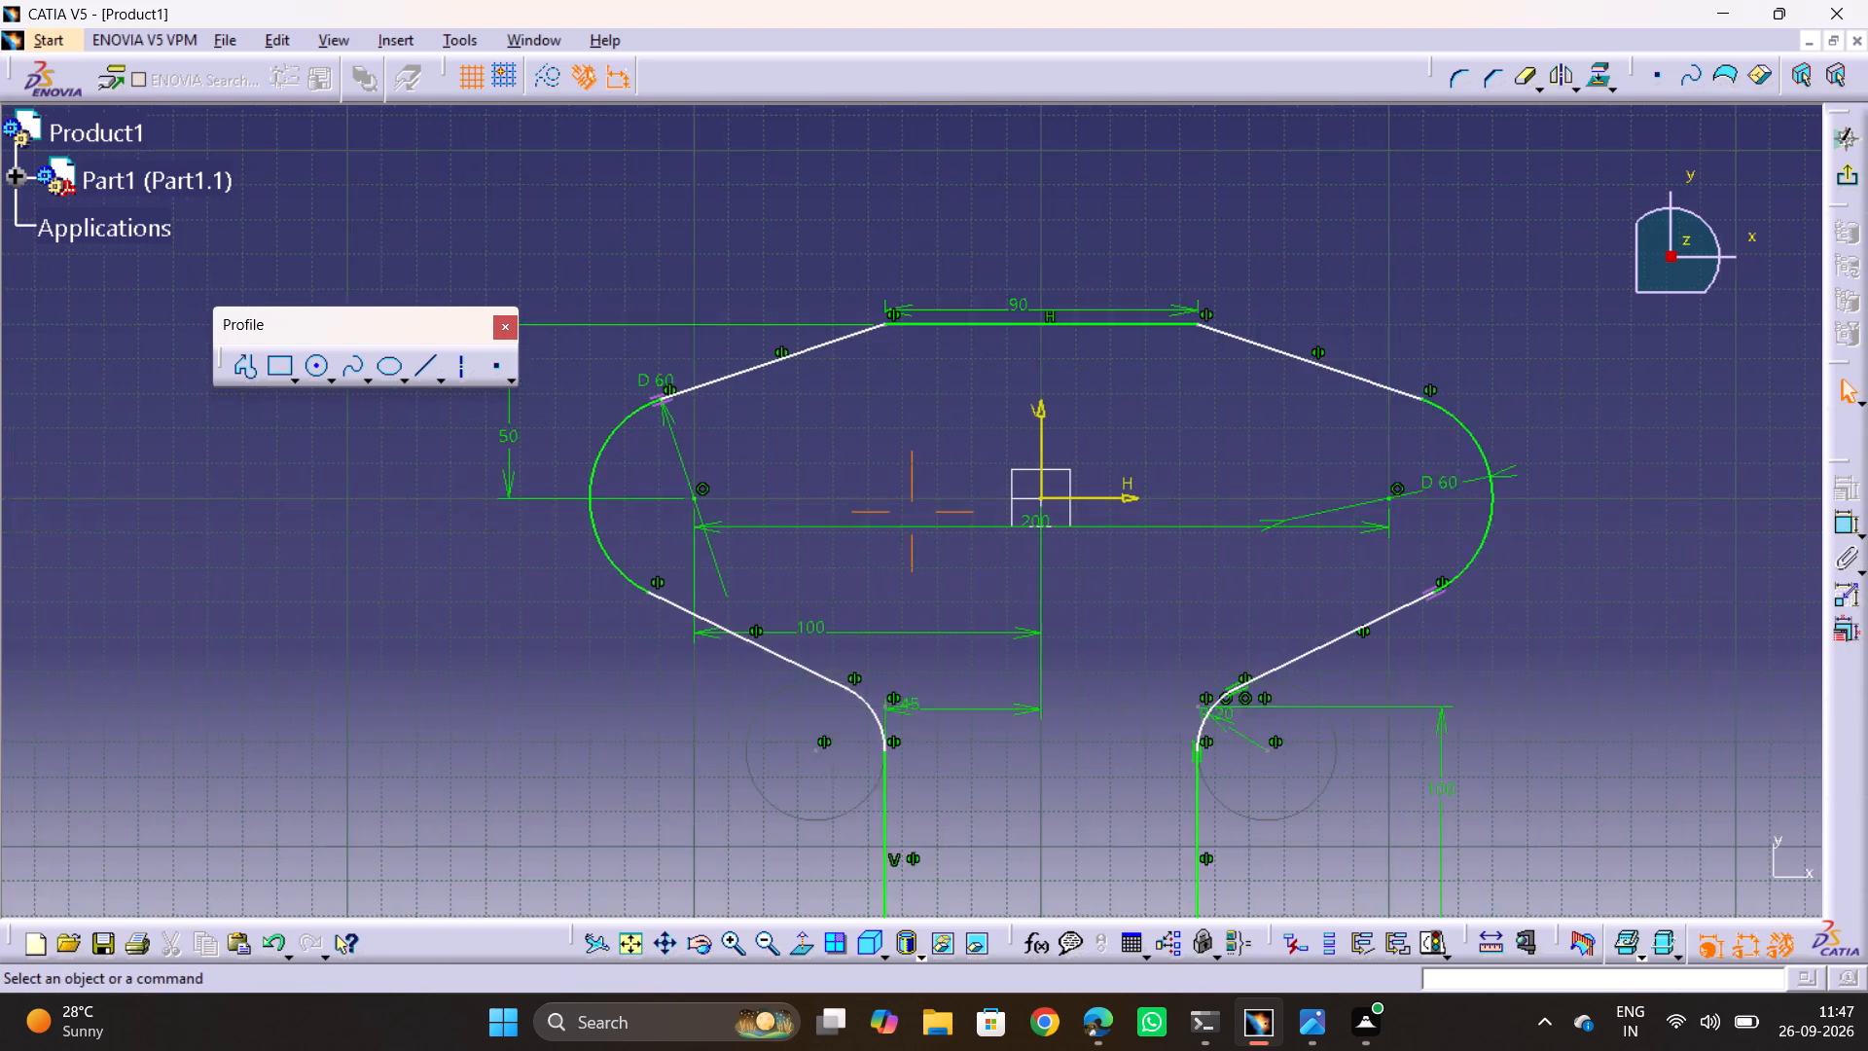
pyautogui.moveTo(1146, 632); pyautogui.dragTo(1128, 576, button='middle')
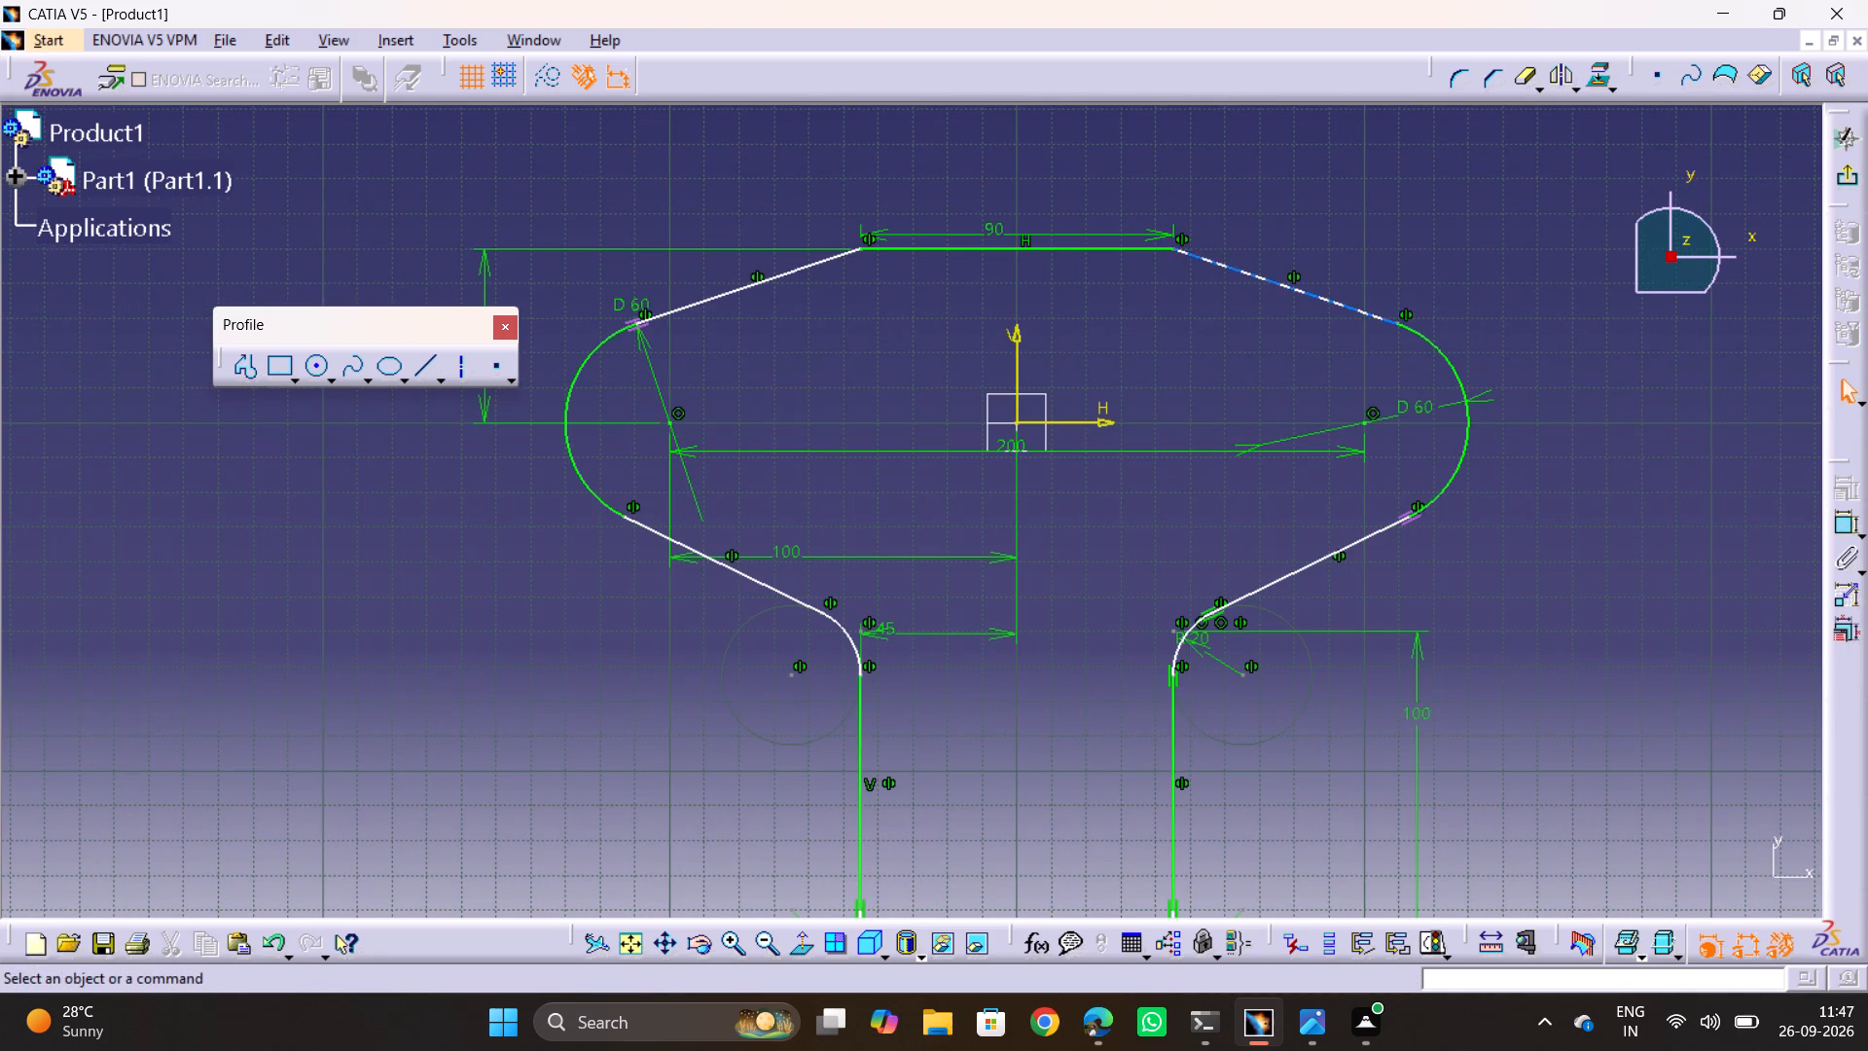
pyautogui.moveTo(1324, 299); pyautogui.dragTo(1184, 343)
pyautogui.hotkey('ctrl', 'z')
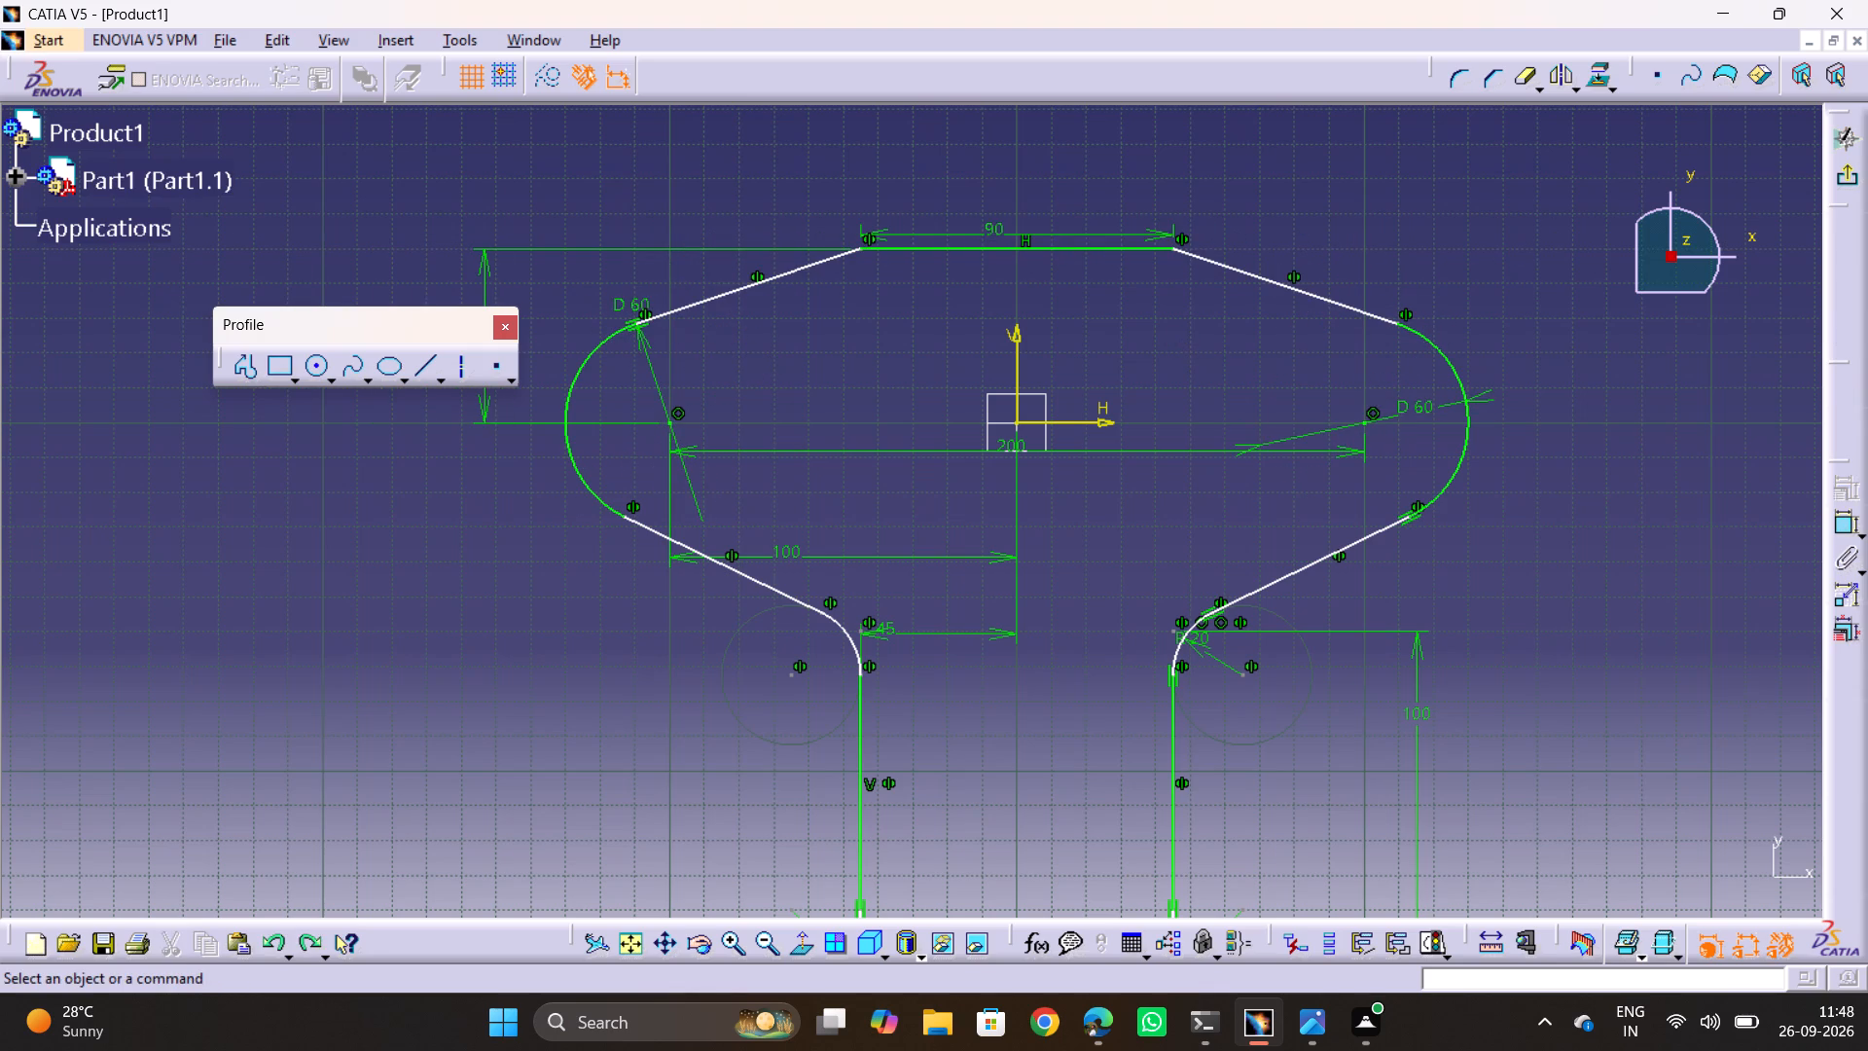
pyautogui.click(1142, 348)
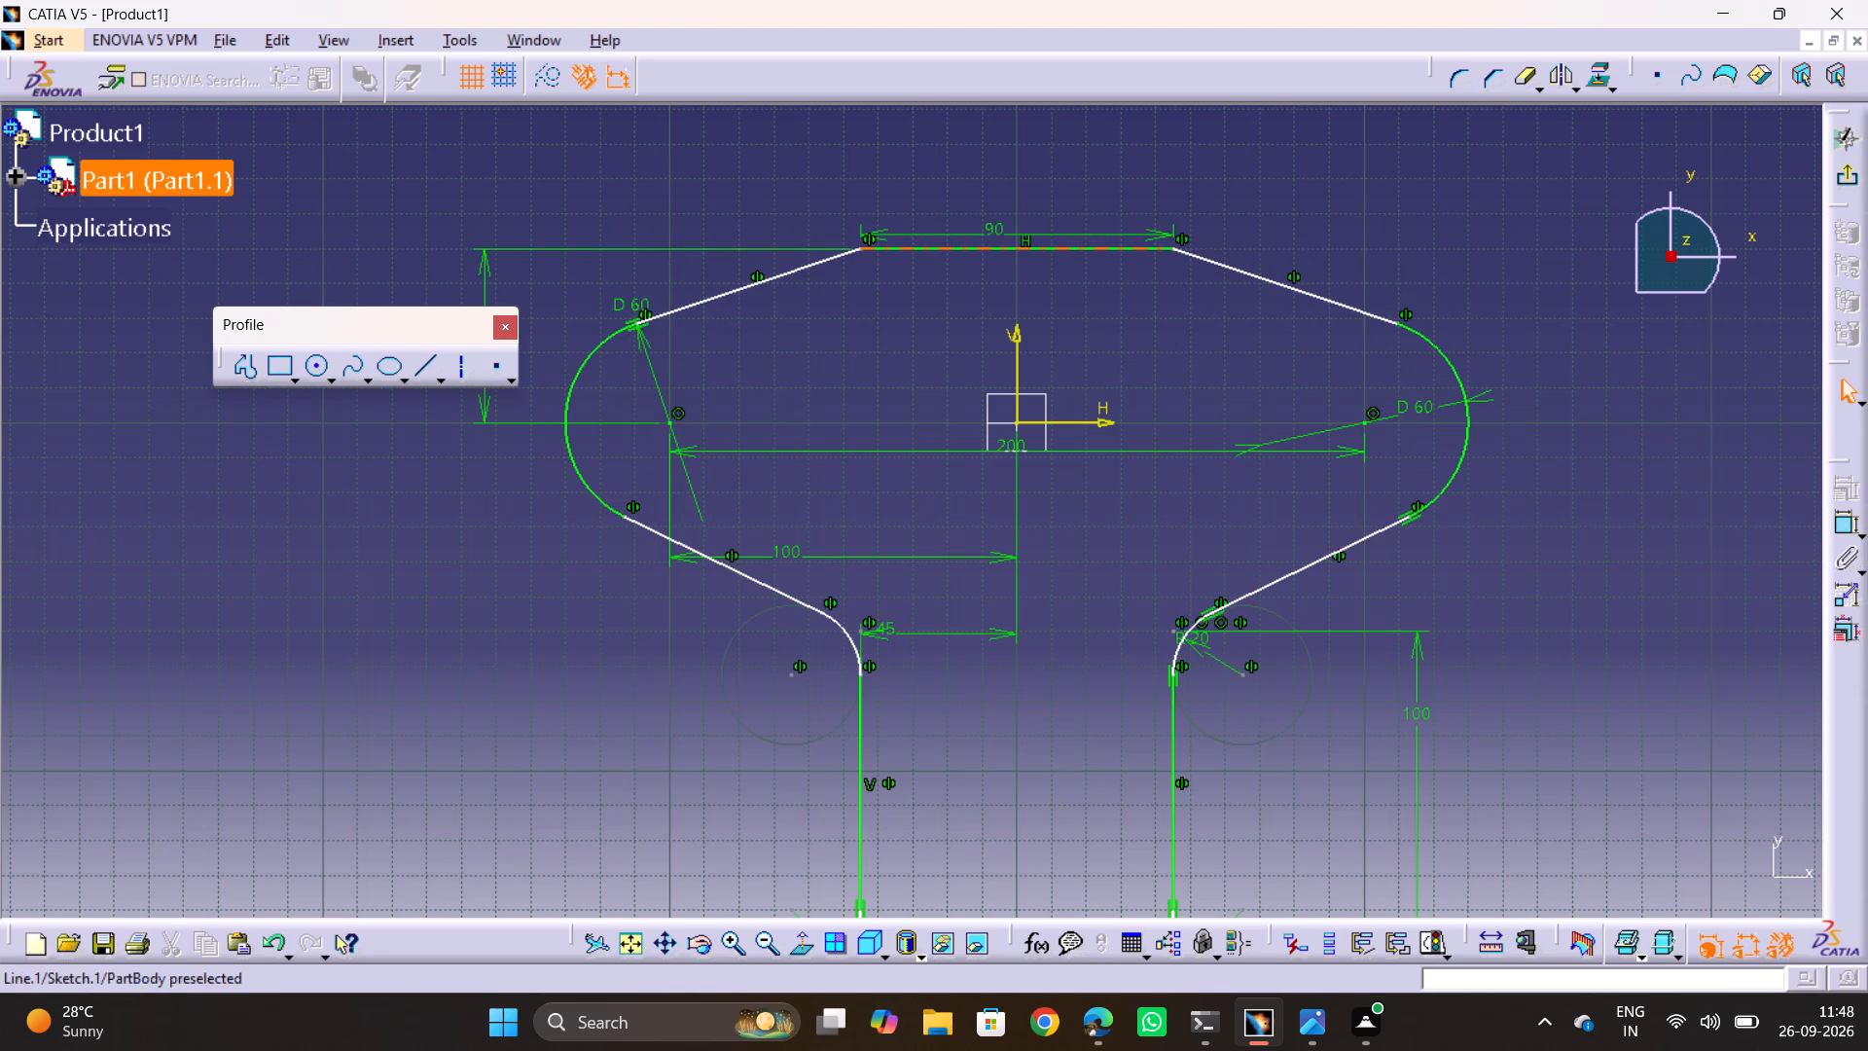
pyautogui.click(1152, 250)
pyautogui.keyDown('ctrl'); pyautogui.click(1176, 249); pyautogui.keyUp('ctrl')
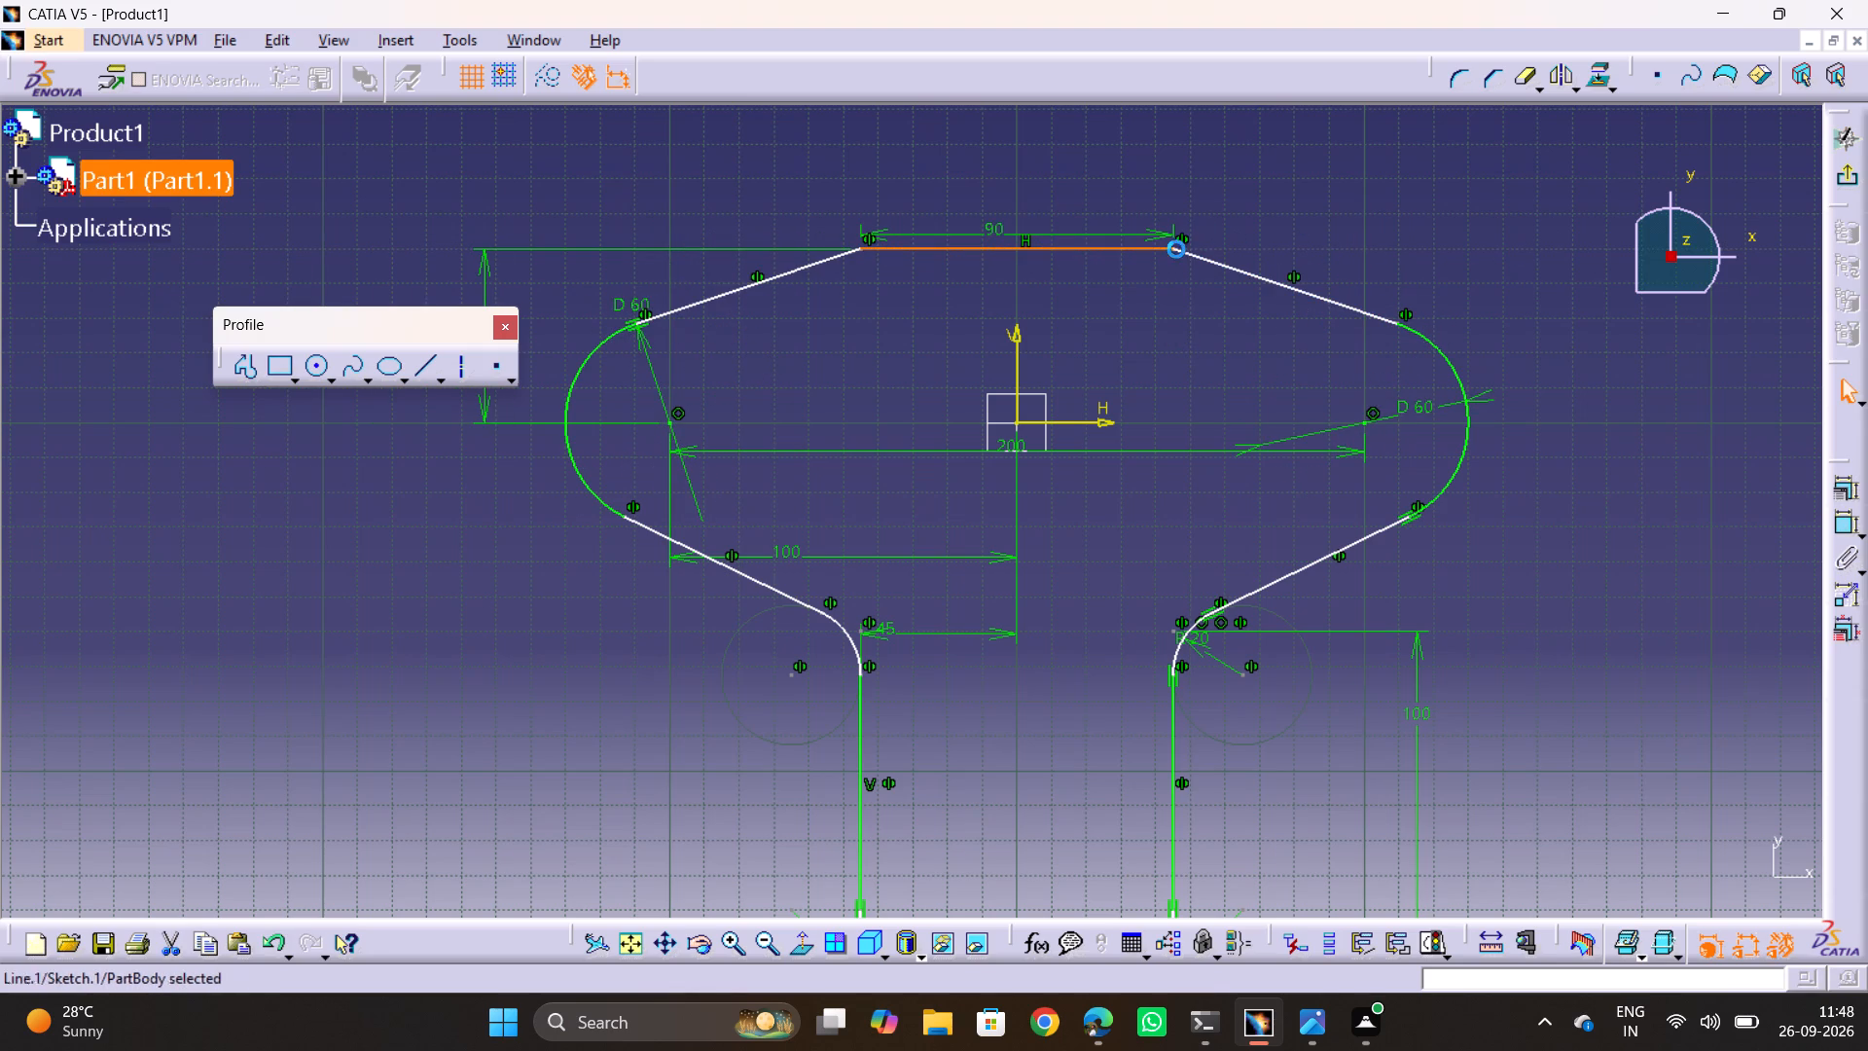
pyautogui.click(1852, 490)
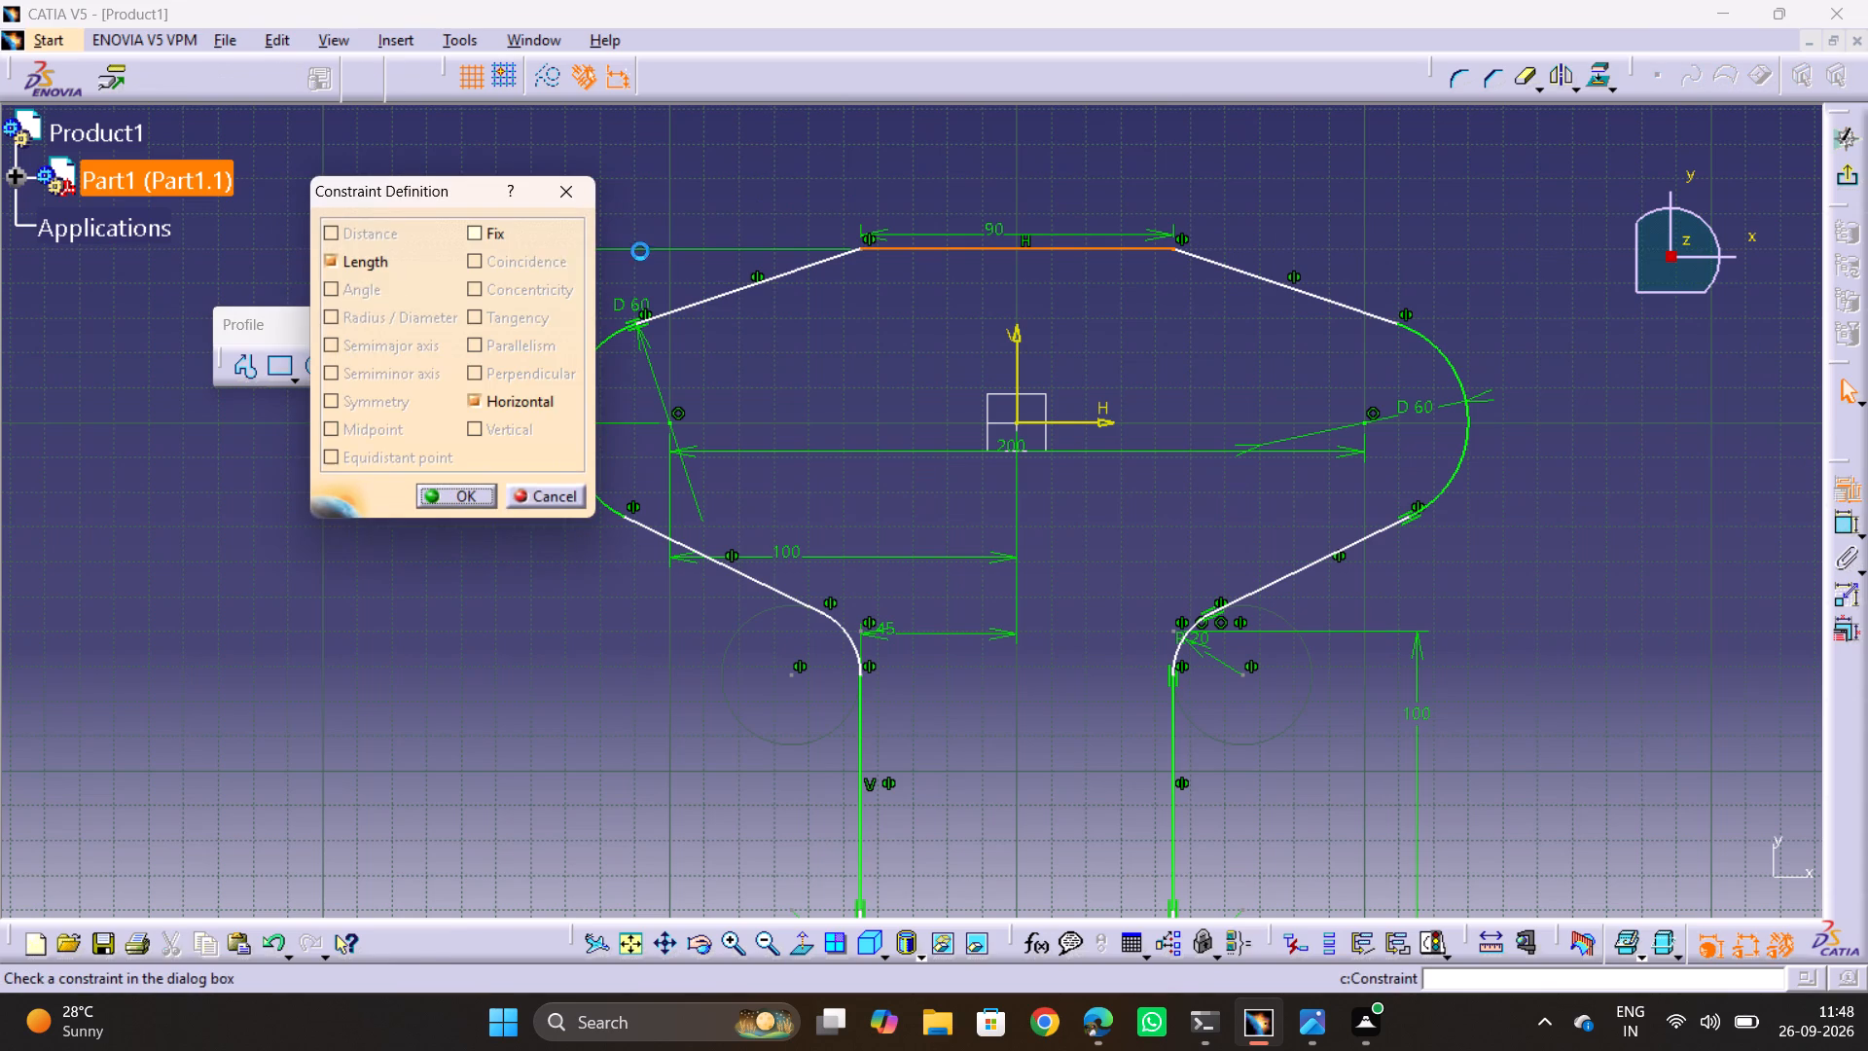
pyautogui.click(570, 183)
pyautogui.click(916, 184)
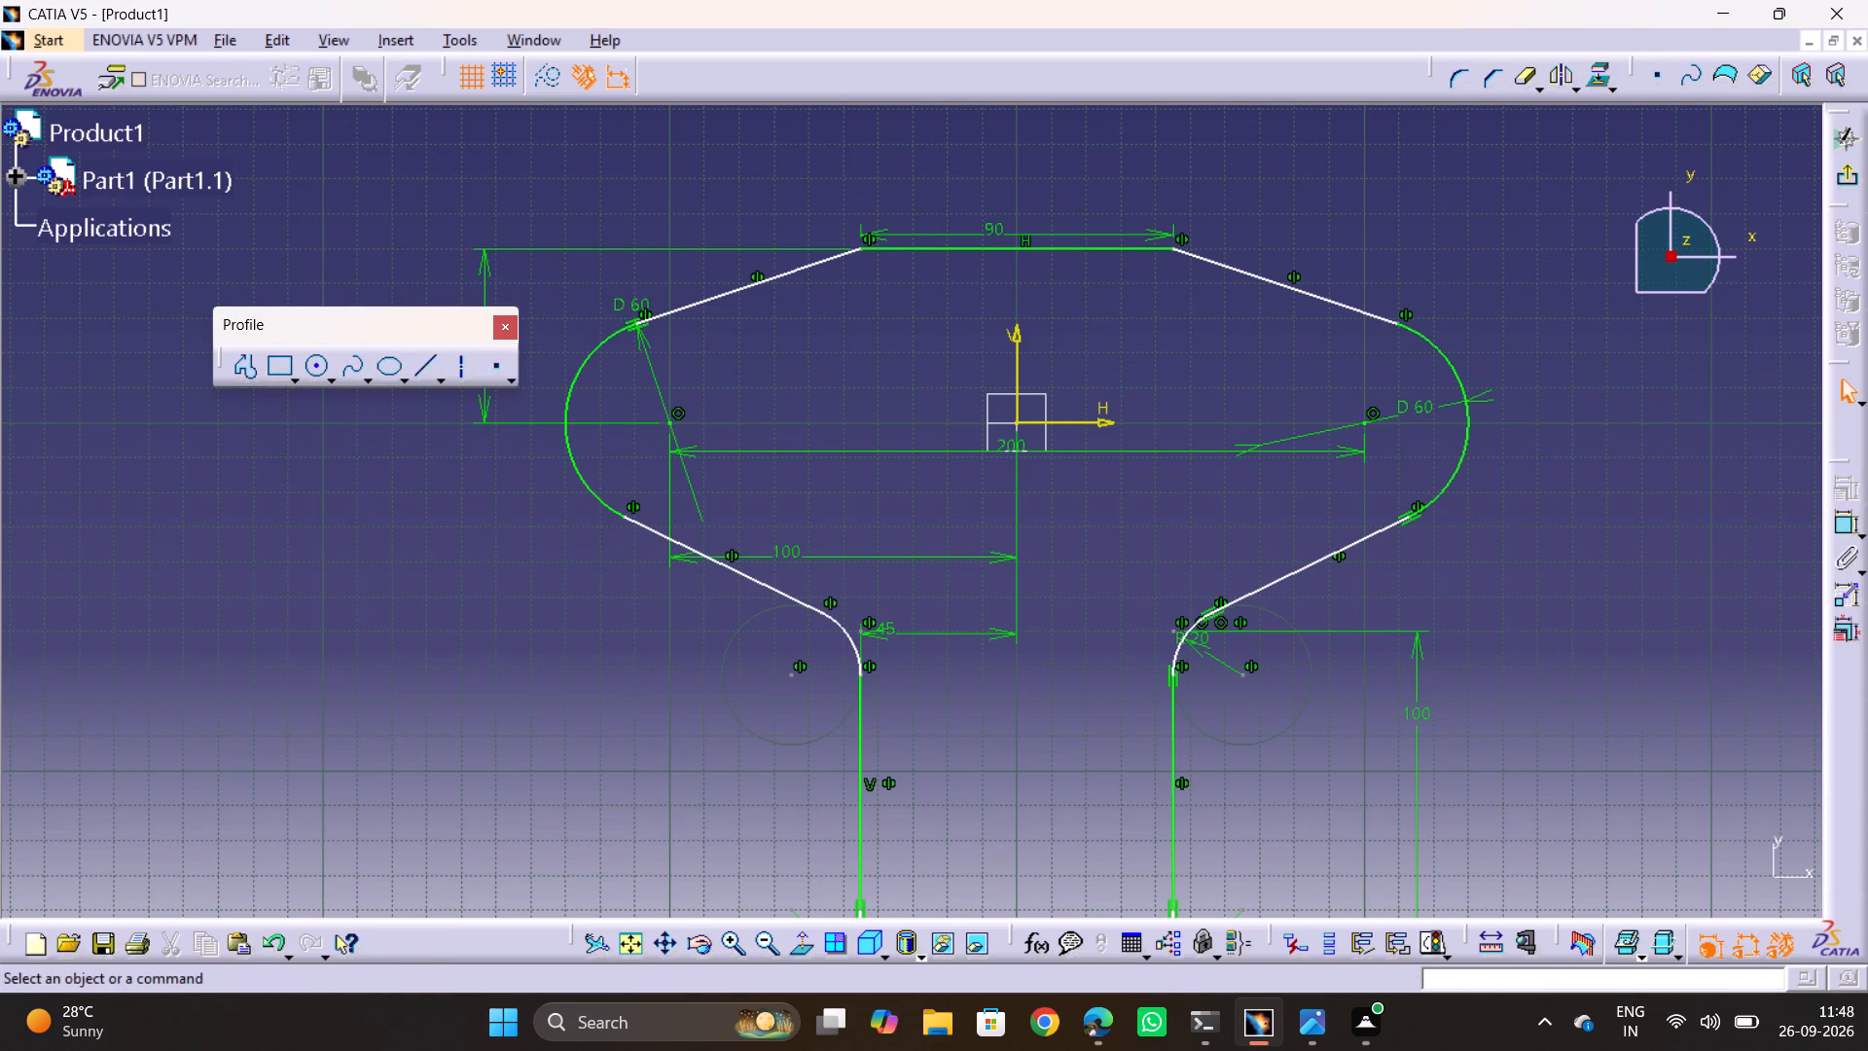
# Exit the back plate sketch and pad its profile to a thickness of 20 mm.
pyautogui.click(1830, 179)
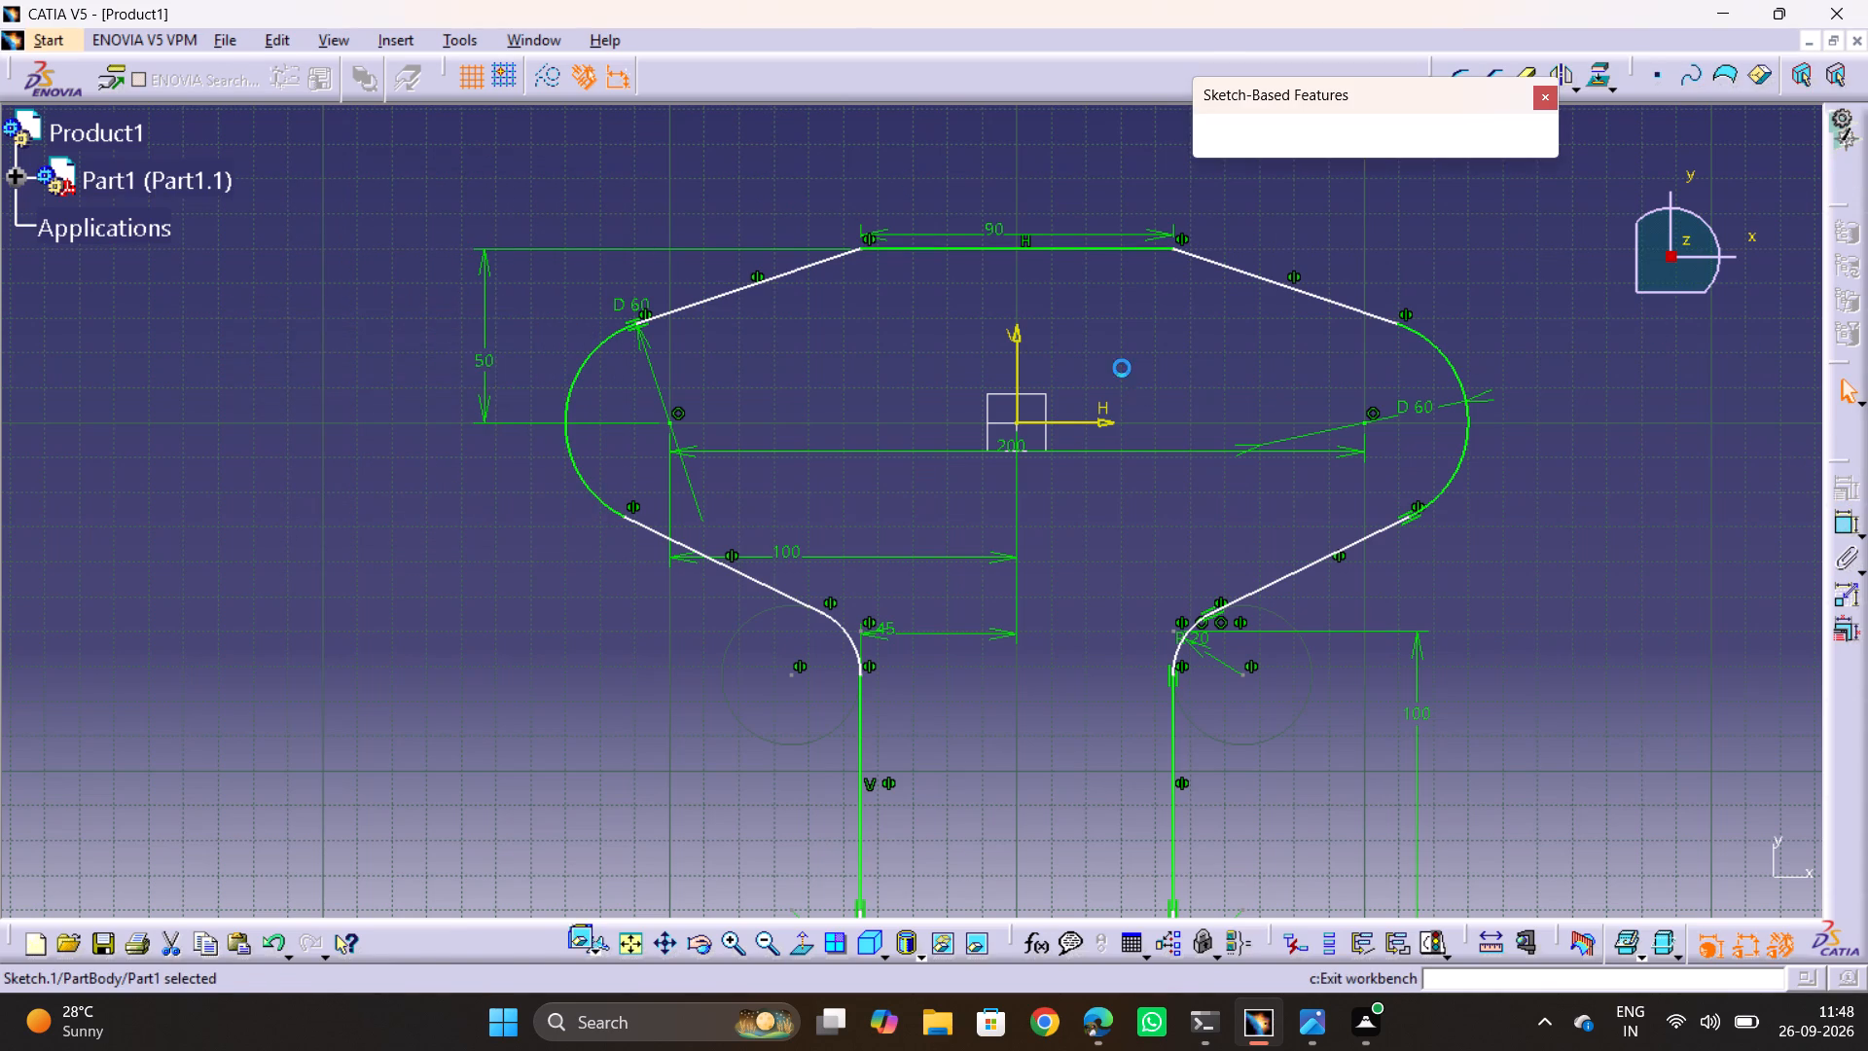
pyautogui.hotkey('alt', 'Tab')
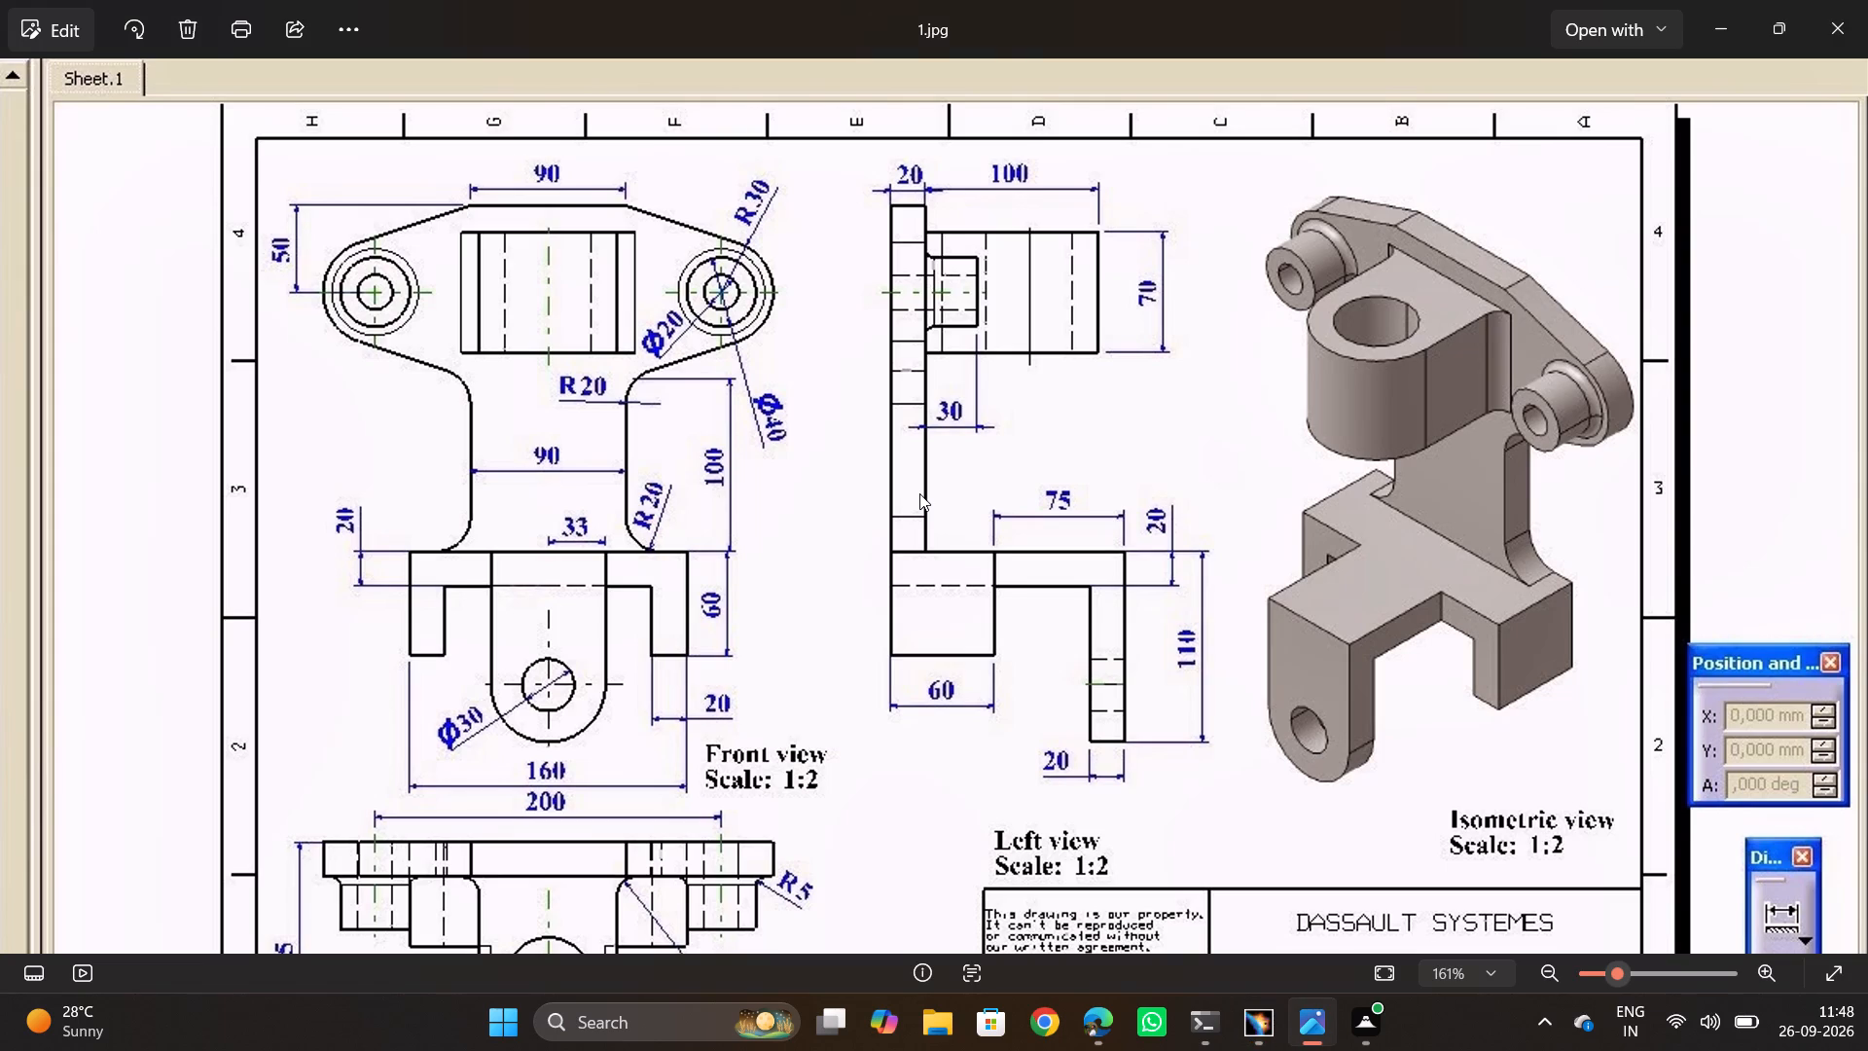
pyautogui.hotkey('alt', 'Tab')
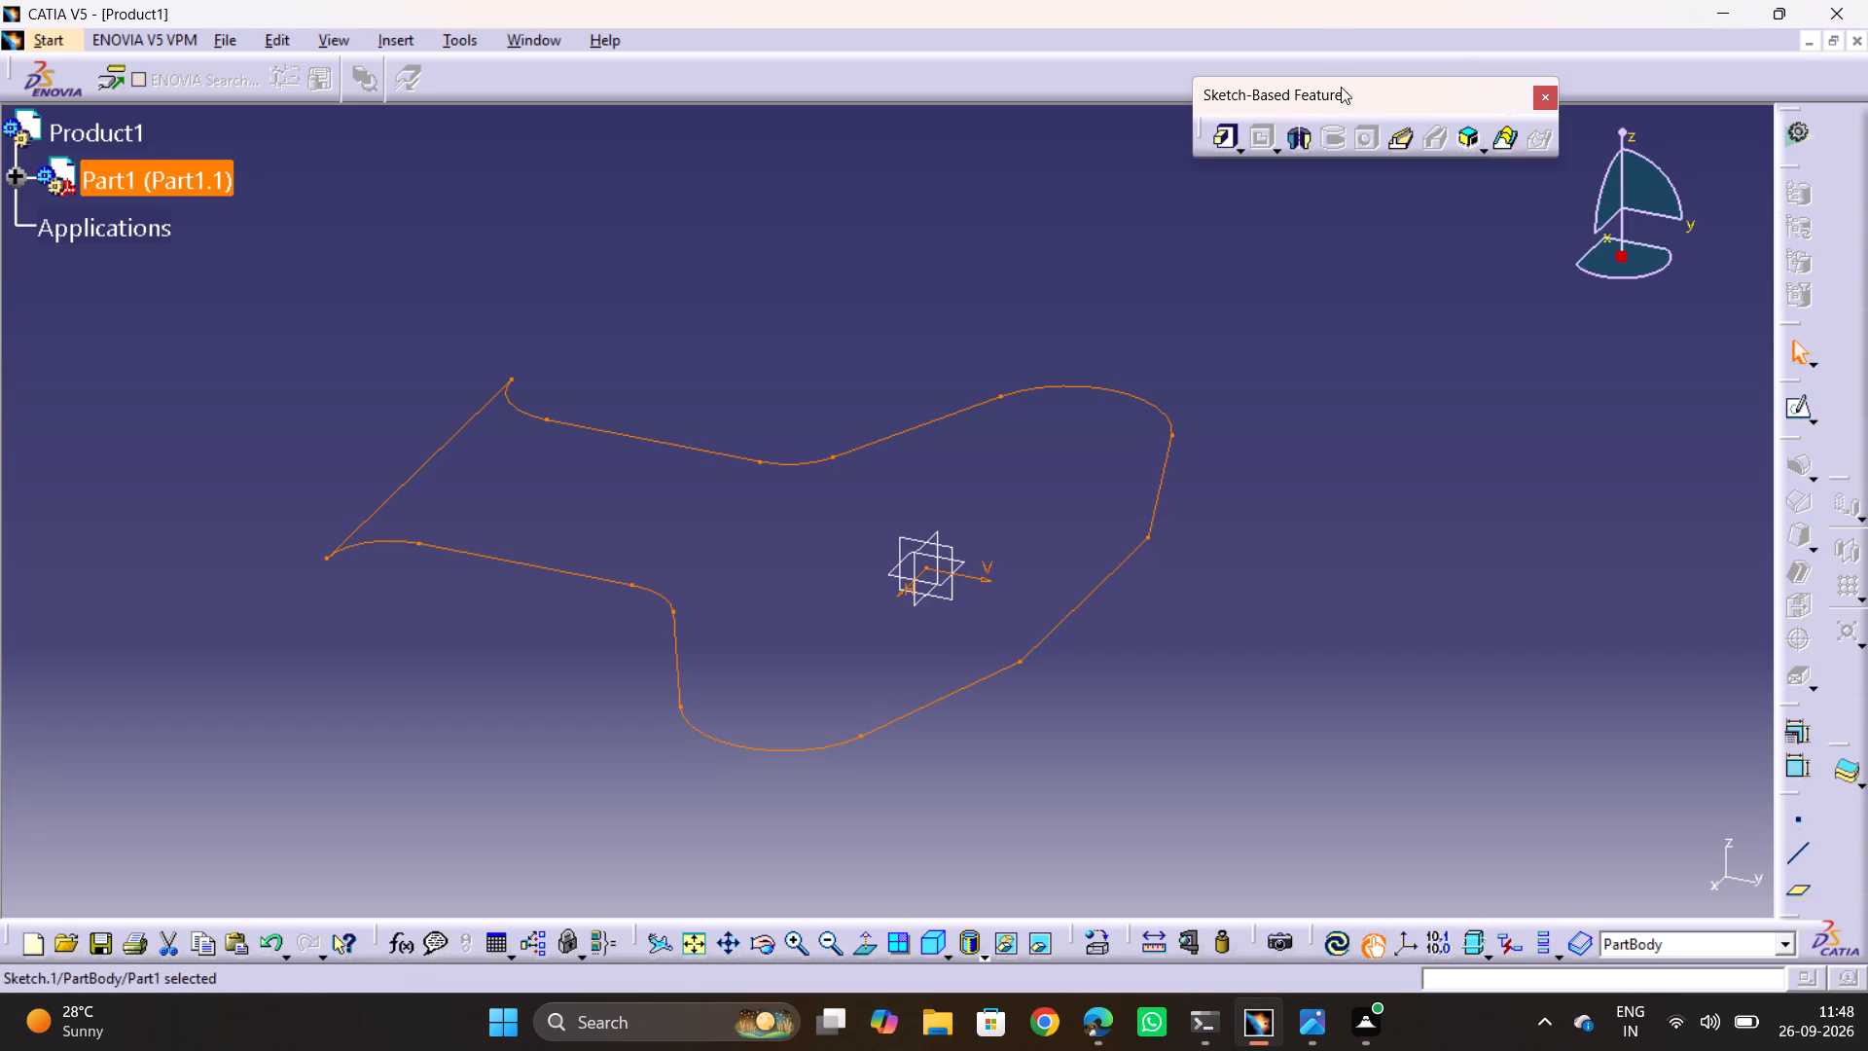
pyautogui.click(1218, 151)
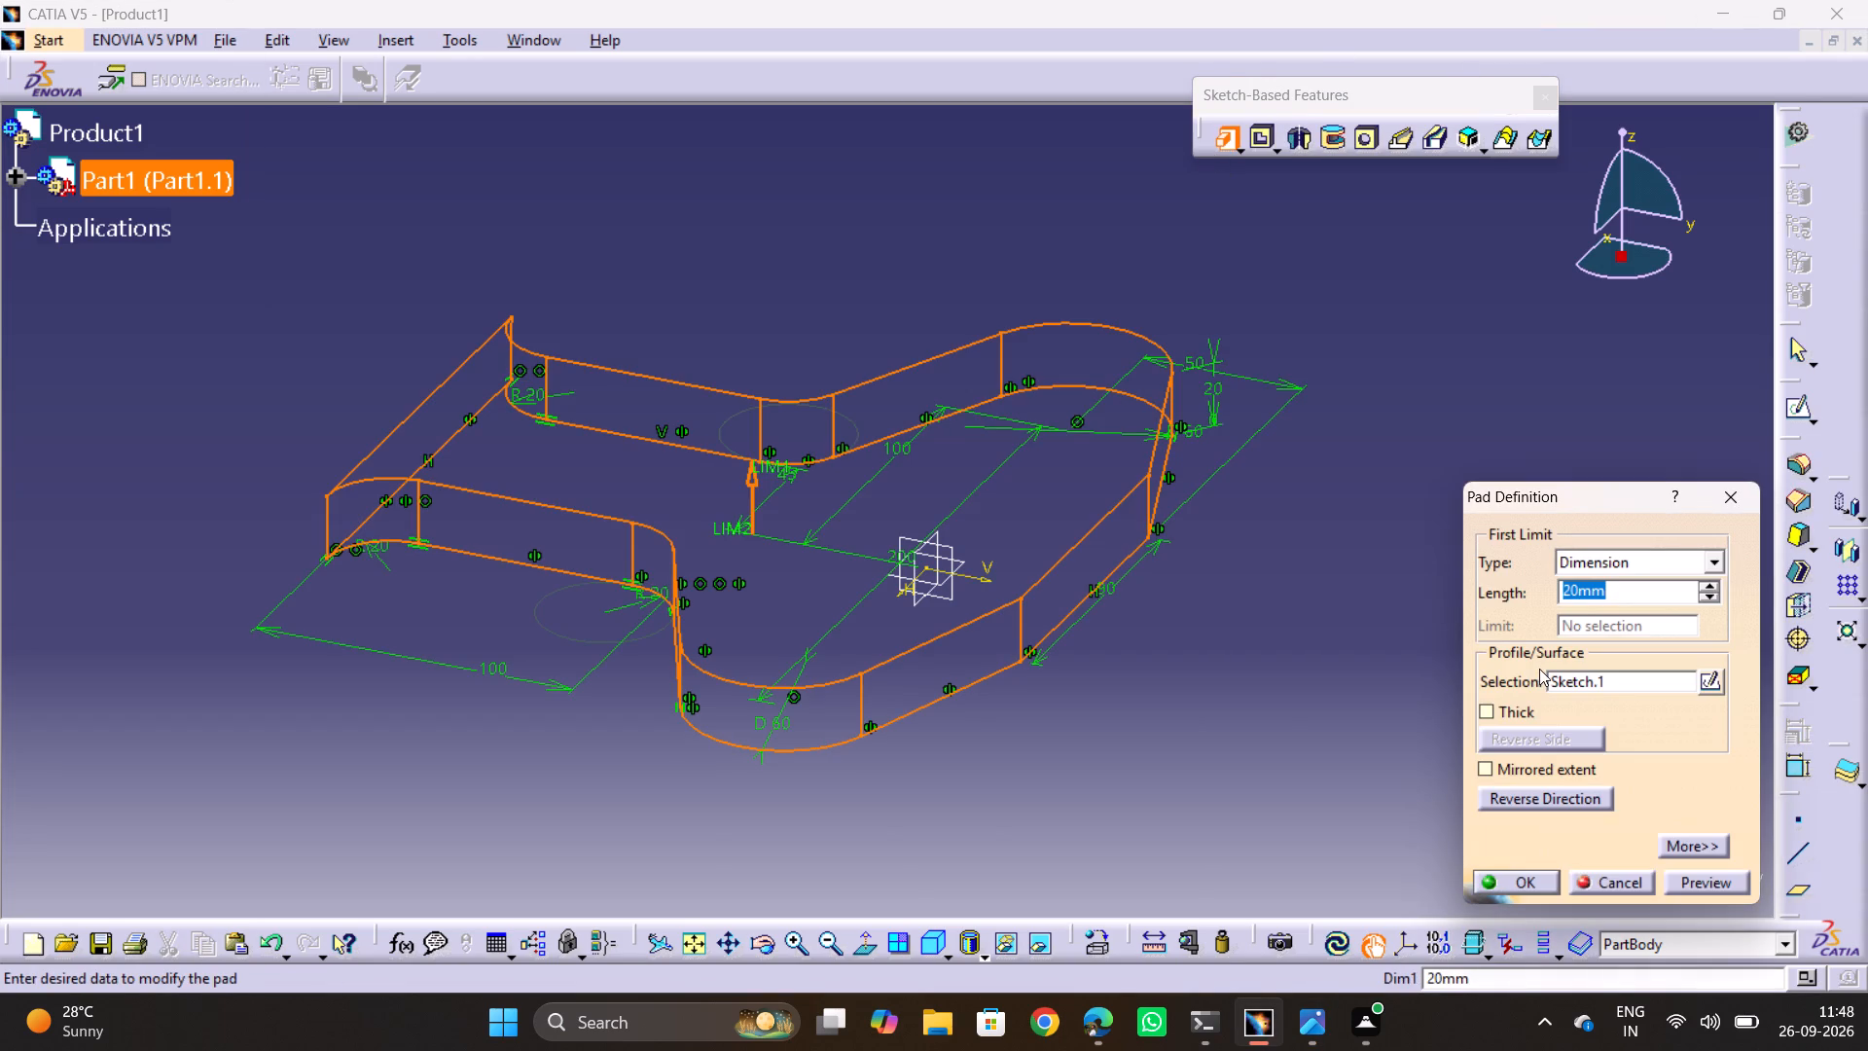
pyautogui.click(1515, 880)
pyautogui.click(1378, 647)
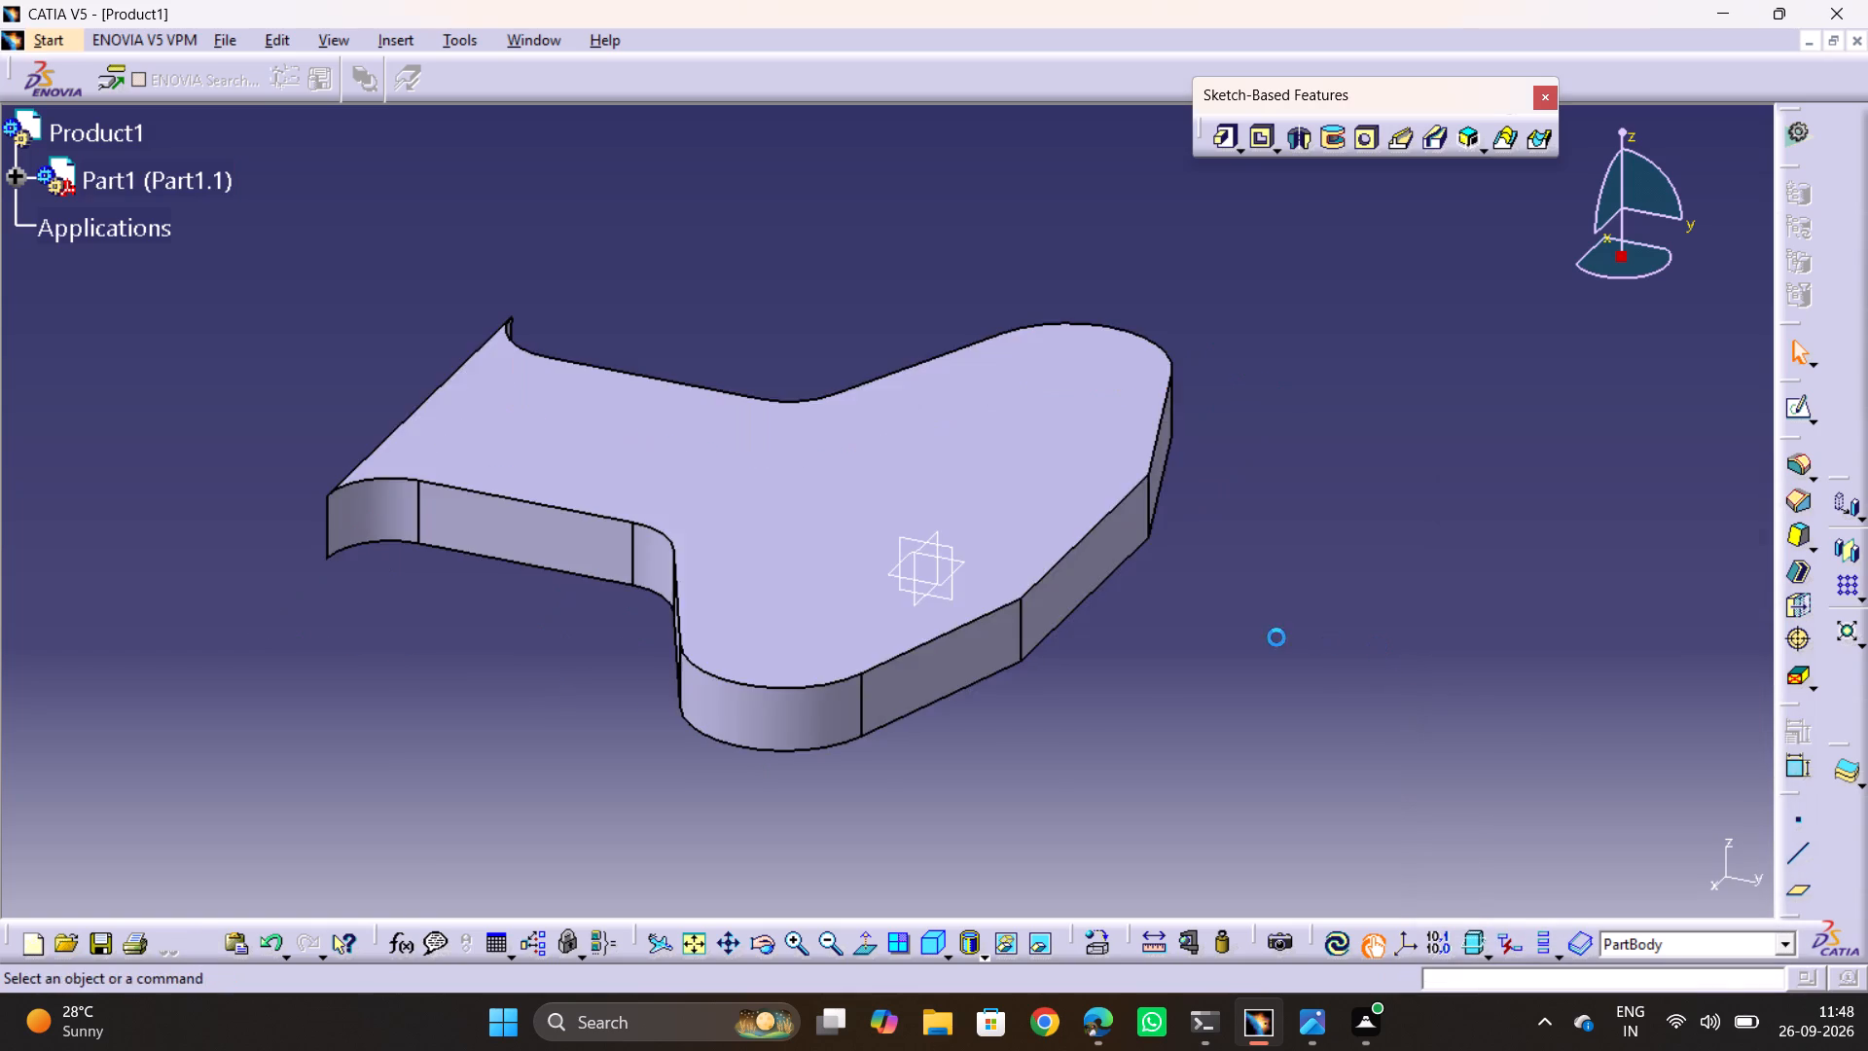
# Examine the lower fork's shape and dimensions across the views of reference drawing 1.jpg.
pyautogui.moveTo(1276, 635); pyautogui.dragTo(1609, 631, button='middle')
pyautogui.hotkey('alt', 'Tab')
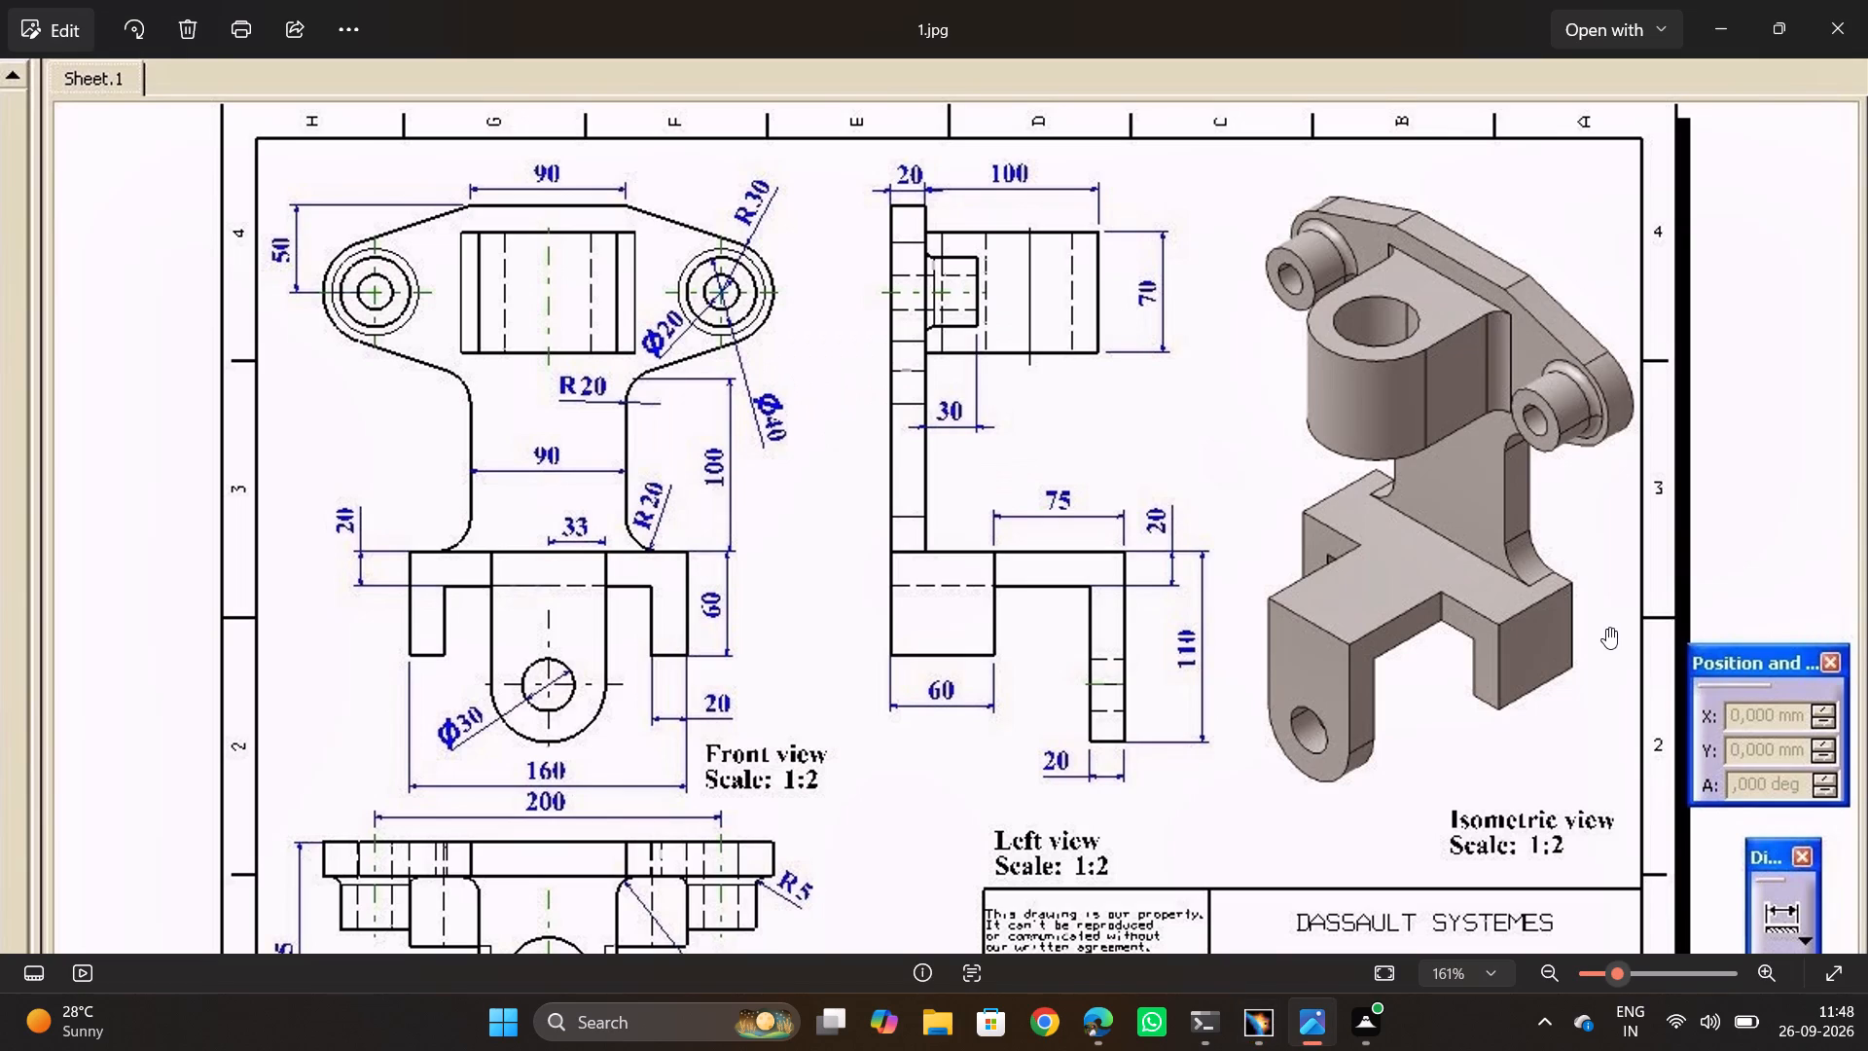
pyautogui.moveTo(1366, 561); pyautogui.dragTo(1105, 576, button='middle')
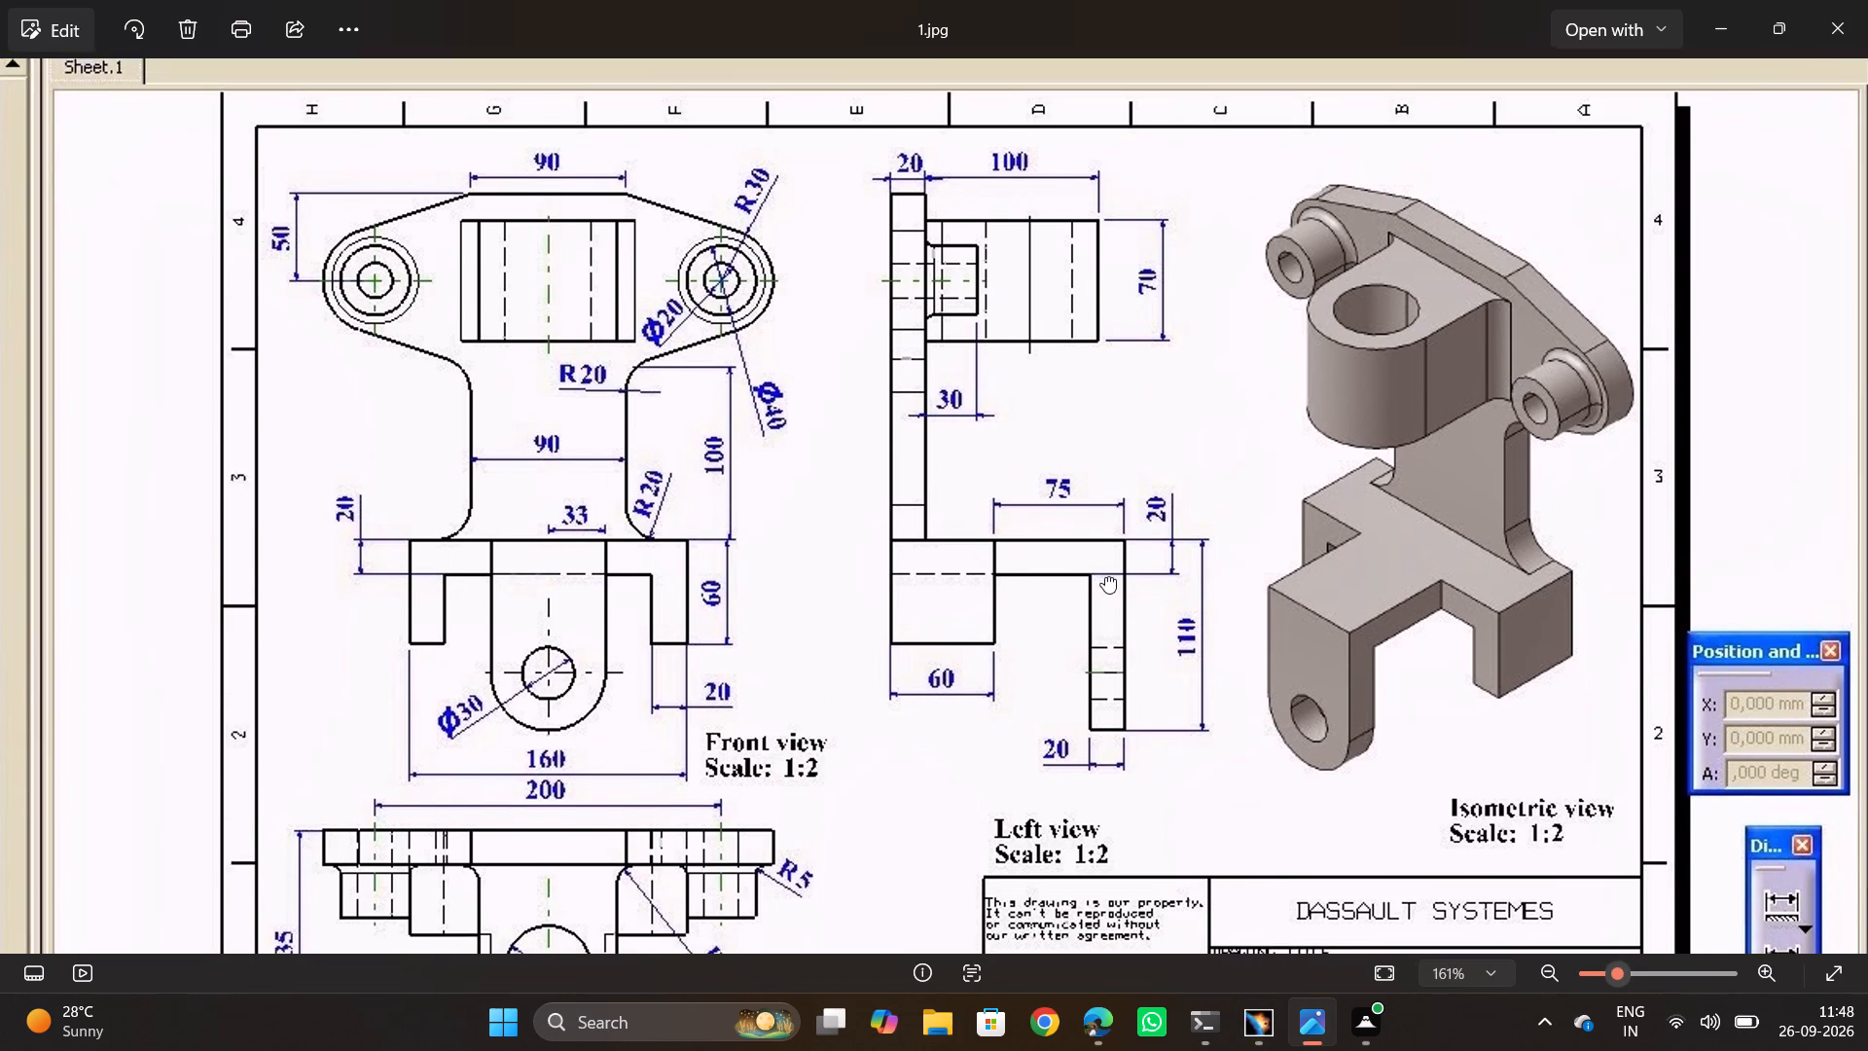
pyautogui.moveTo(1105, 576); pyautogui.dragTo(990, 348, button='middle')
pyautogui.moveTo(1173, 551); pyautogui.dragTo(1164, 496, button='middle')
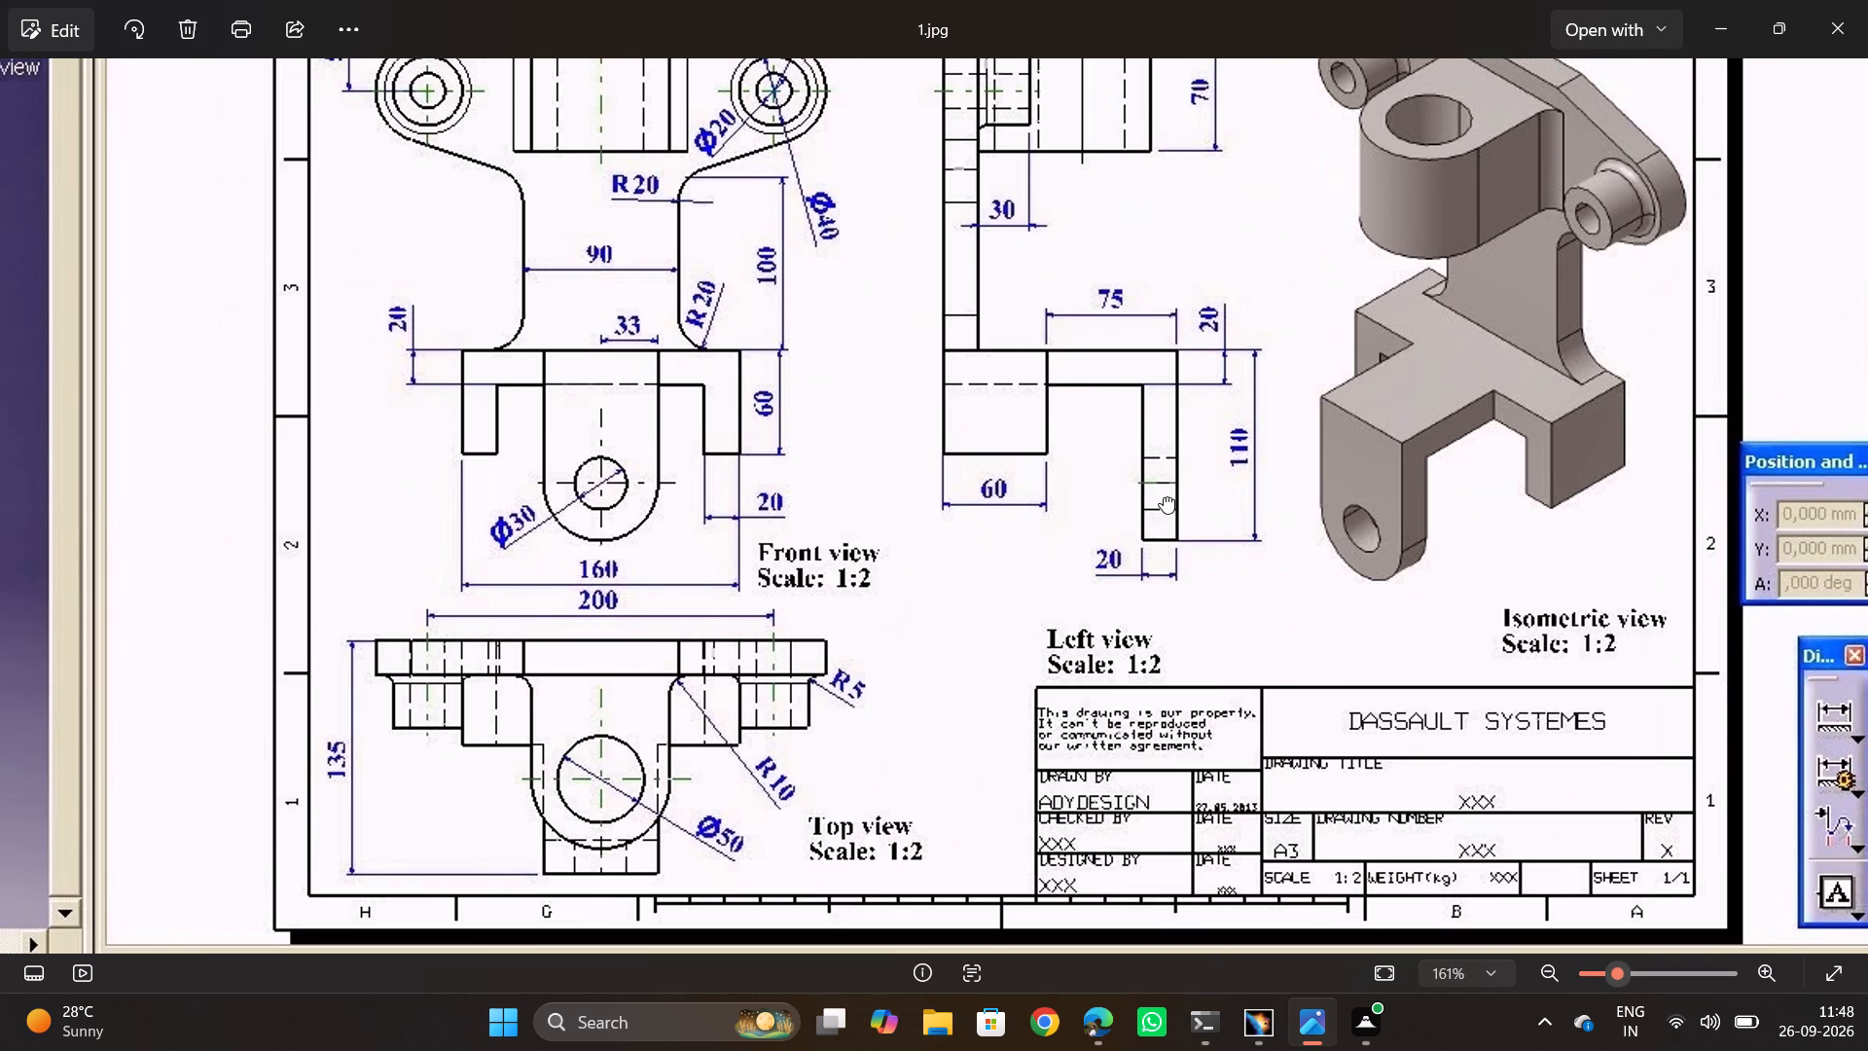
pyautogui.moveTo(1164, 496); pyautogui.dragTo(1114, 528, button='middle')
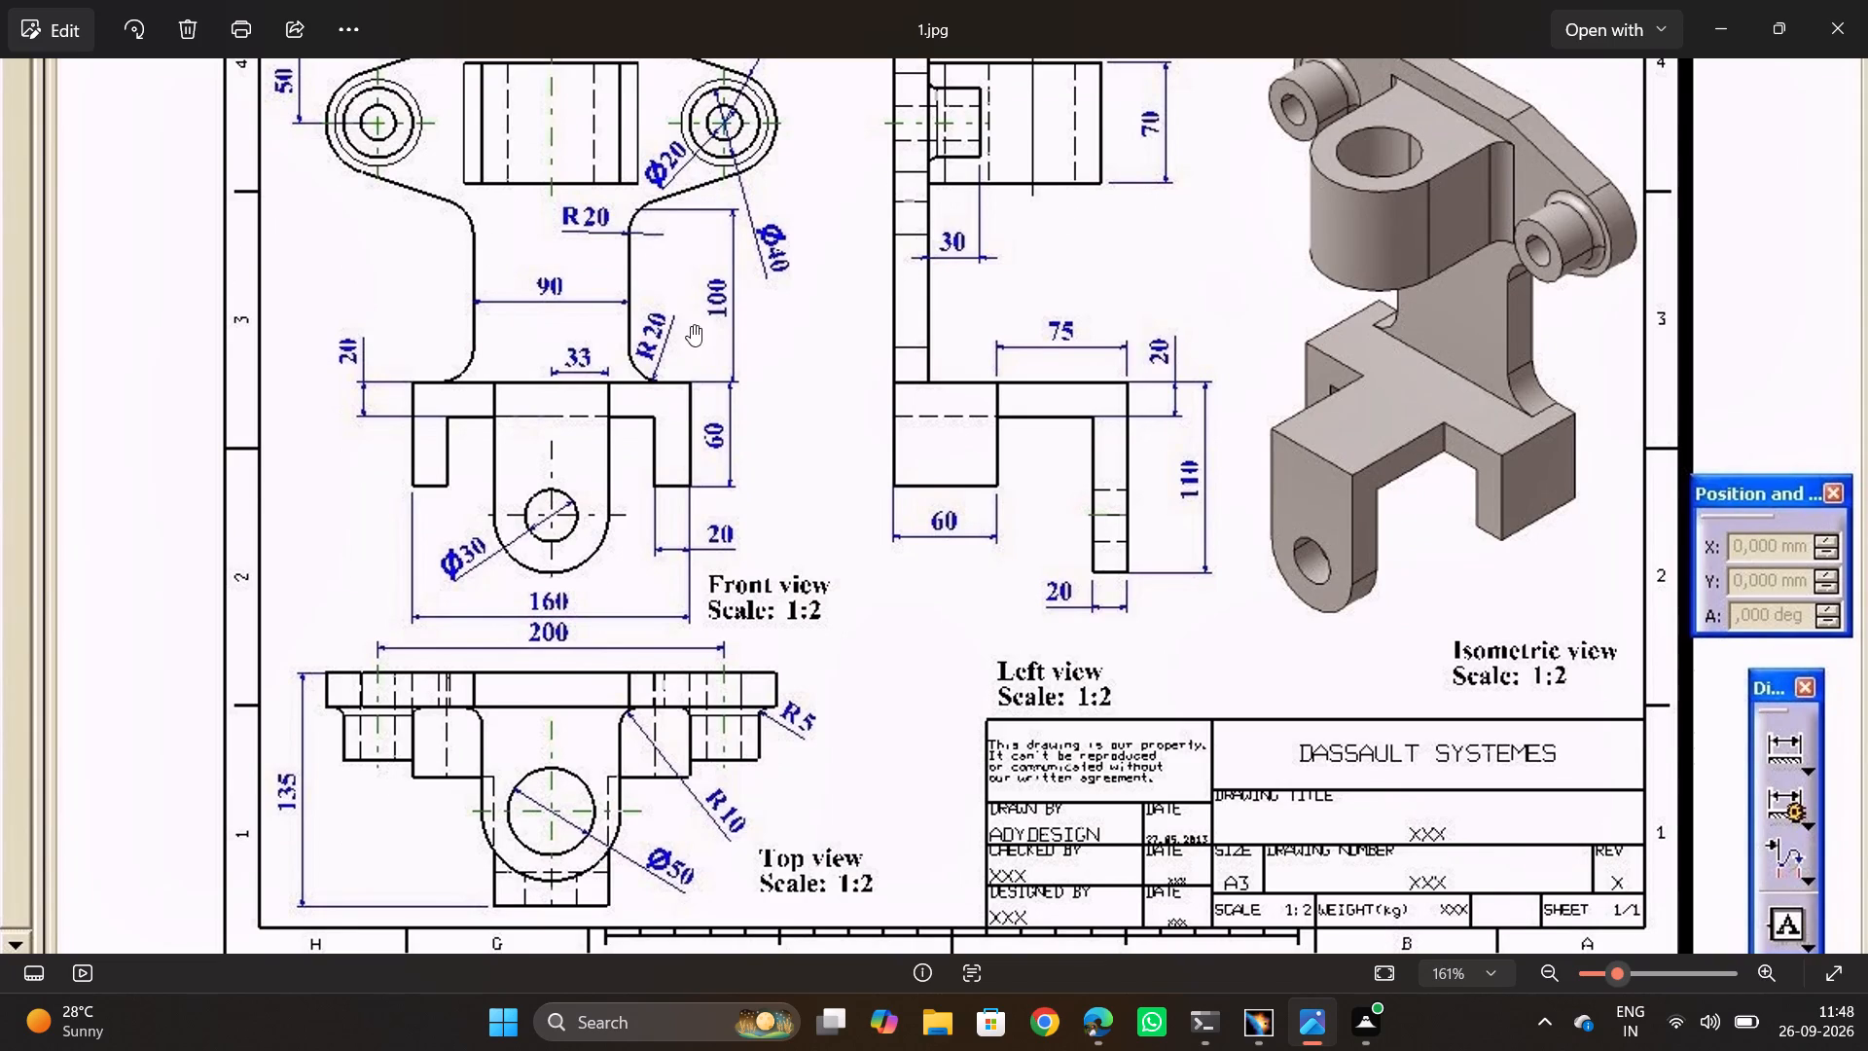
pyautogui.moveTo(691, 325); pyautogui.dragTo(719, 339, button='middle')
pyautogui.moveTo(1373, 494); pyautogui.dragTo(1293, 619, button='middle')
pyautogui.hotkey('alt', 'Tab')
# Start a sketch on the plate's large flat back face, opposite the pad direction.
pyautogui.moveTo(1173, 560); pyautogui.dragTo(1260, 455, button='middle')
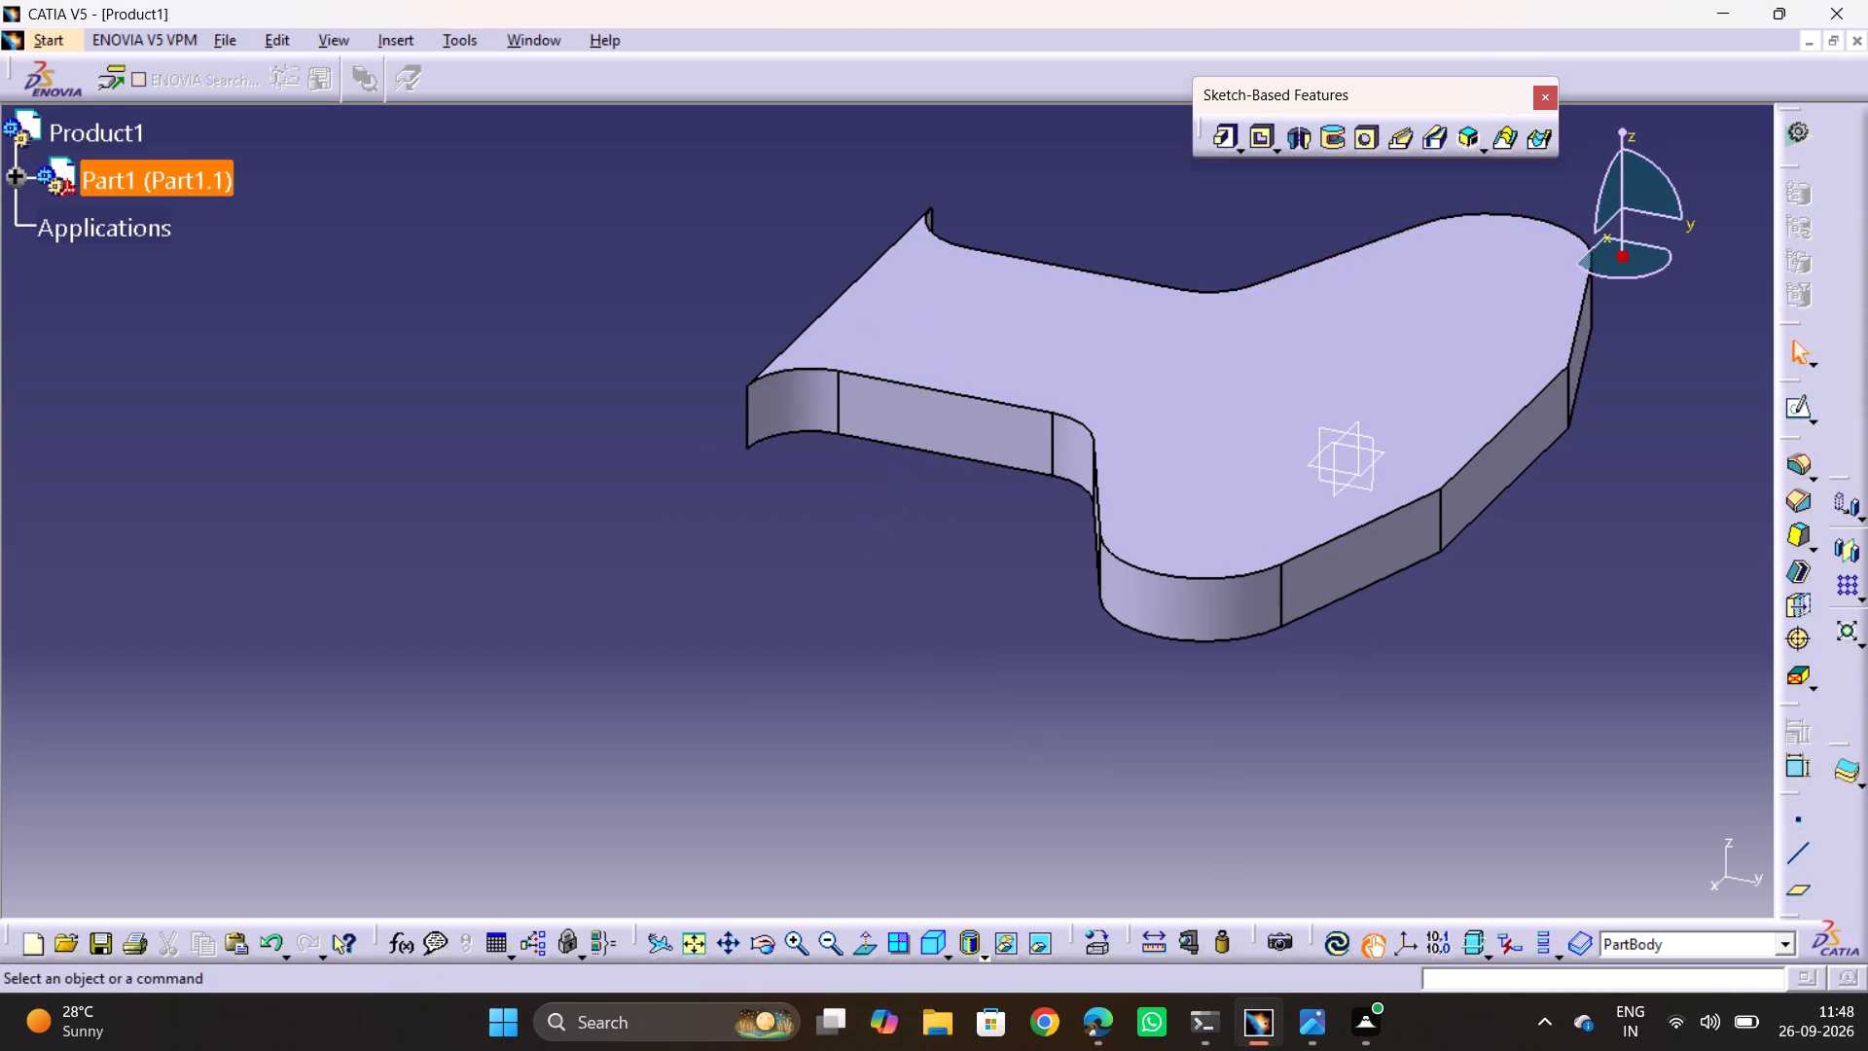
pyautogui.moveTo(989, 549); pyautogui.dragTo(925, 32, button='middle')
pyautogui.moveTo(991, 549); pyautogui.dragTo(925, 32)
pyautogui.click(833, 574)
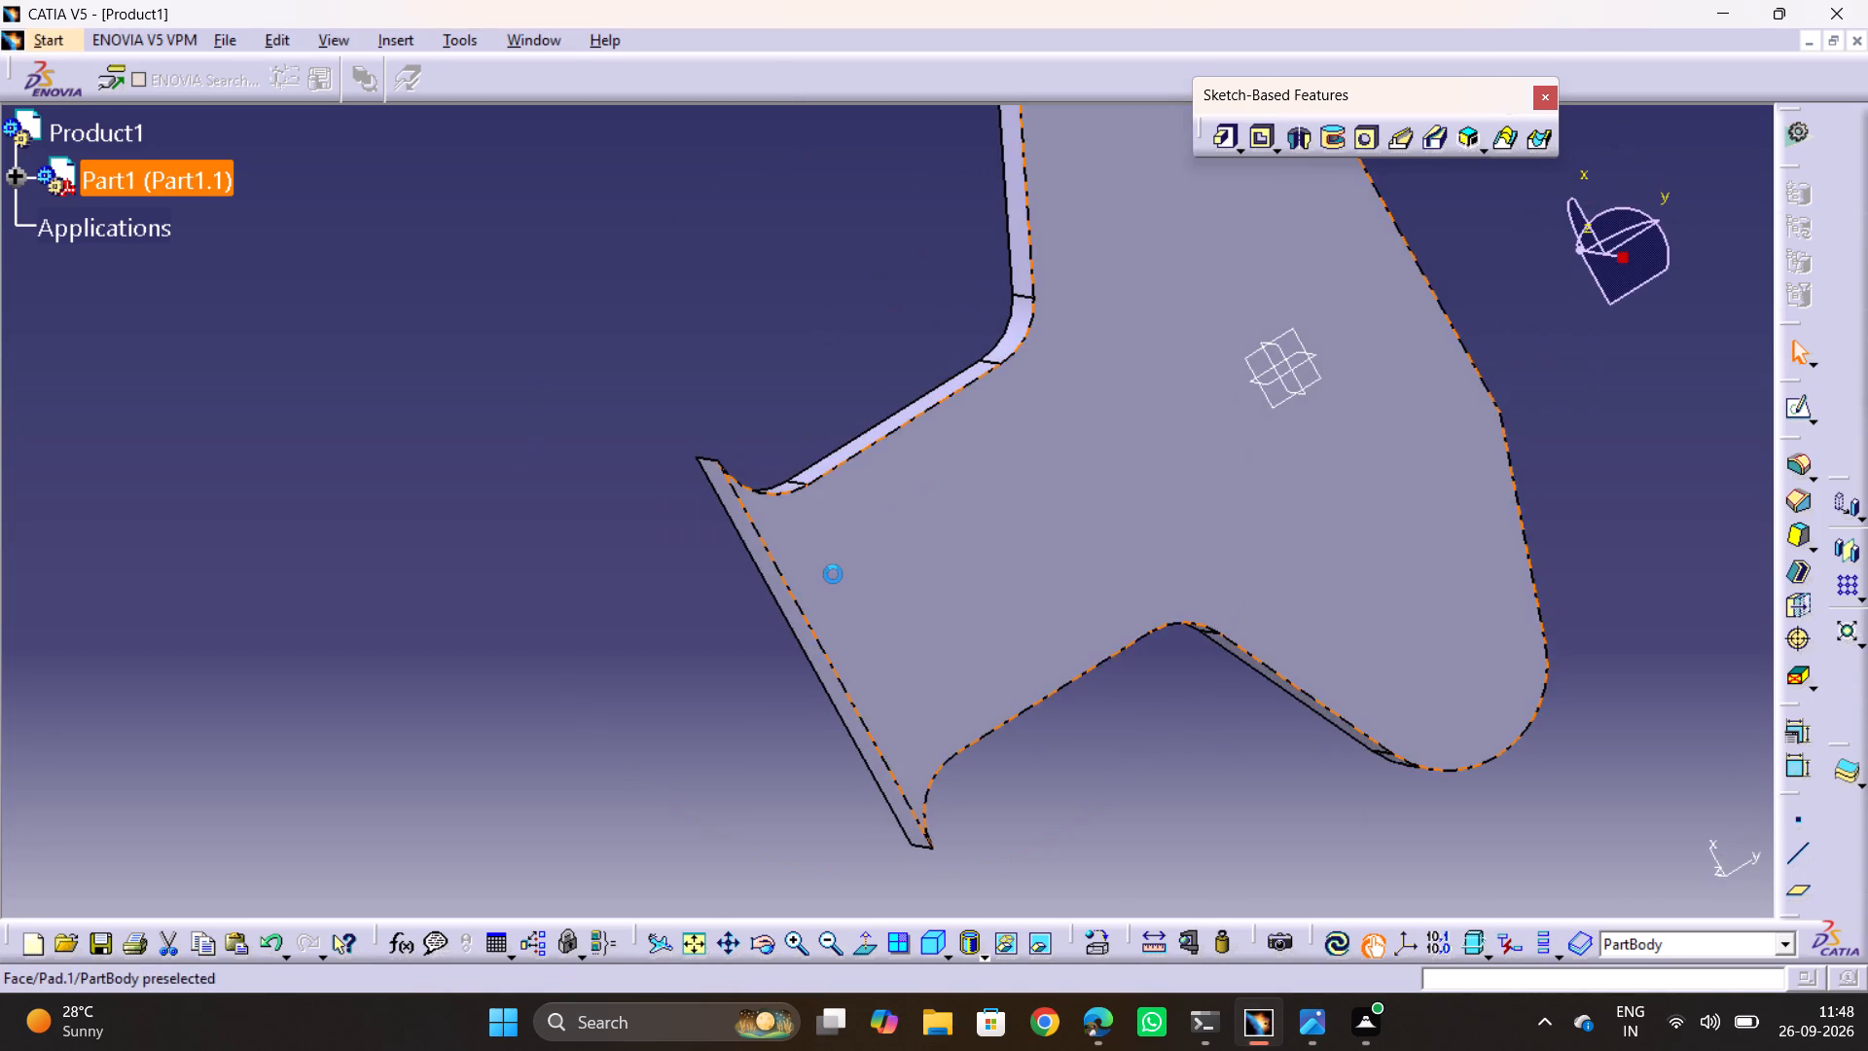
pyautogui.click(1798, 417)
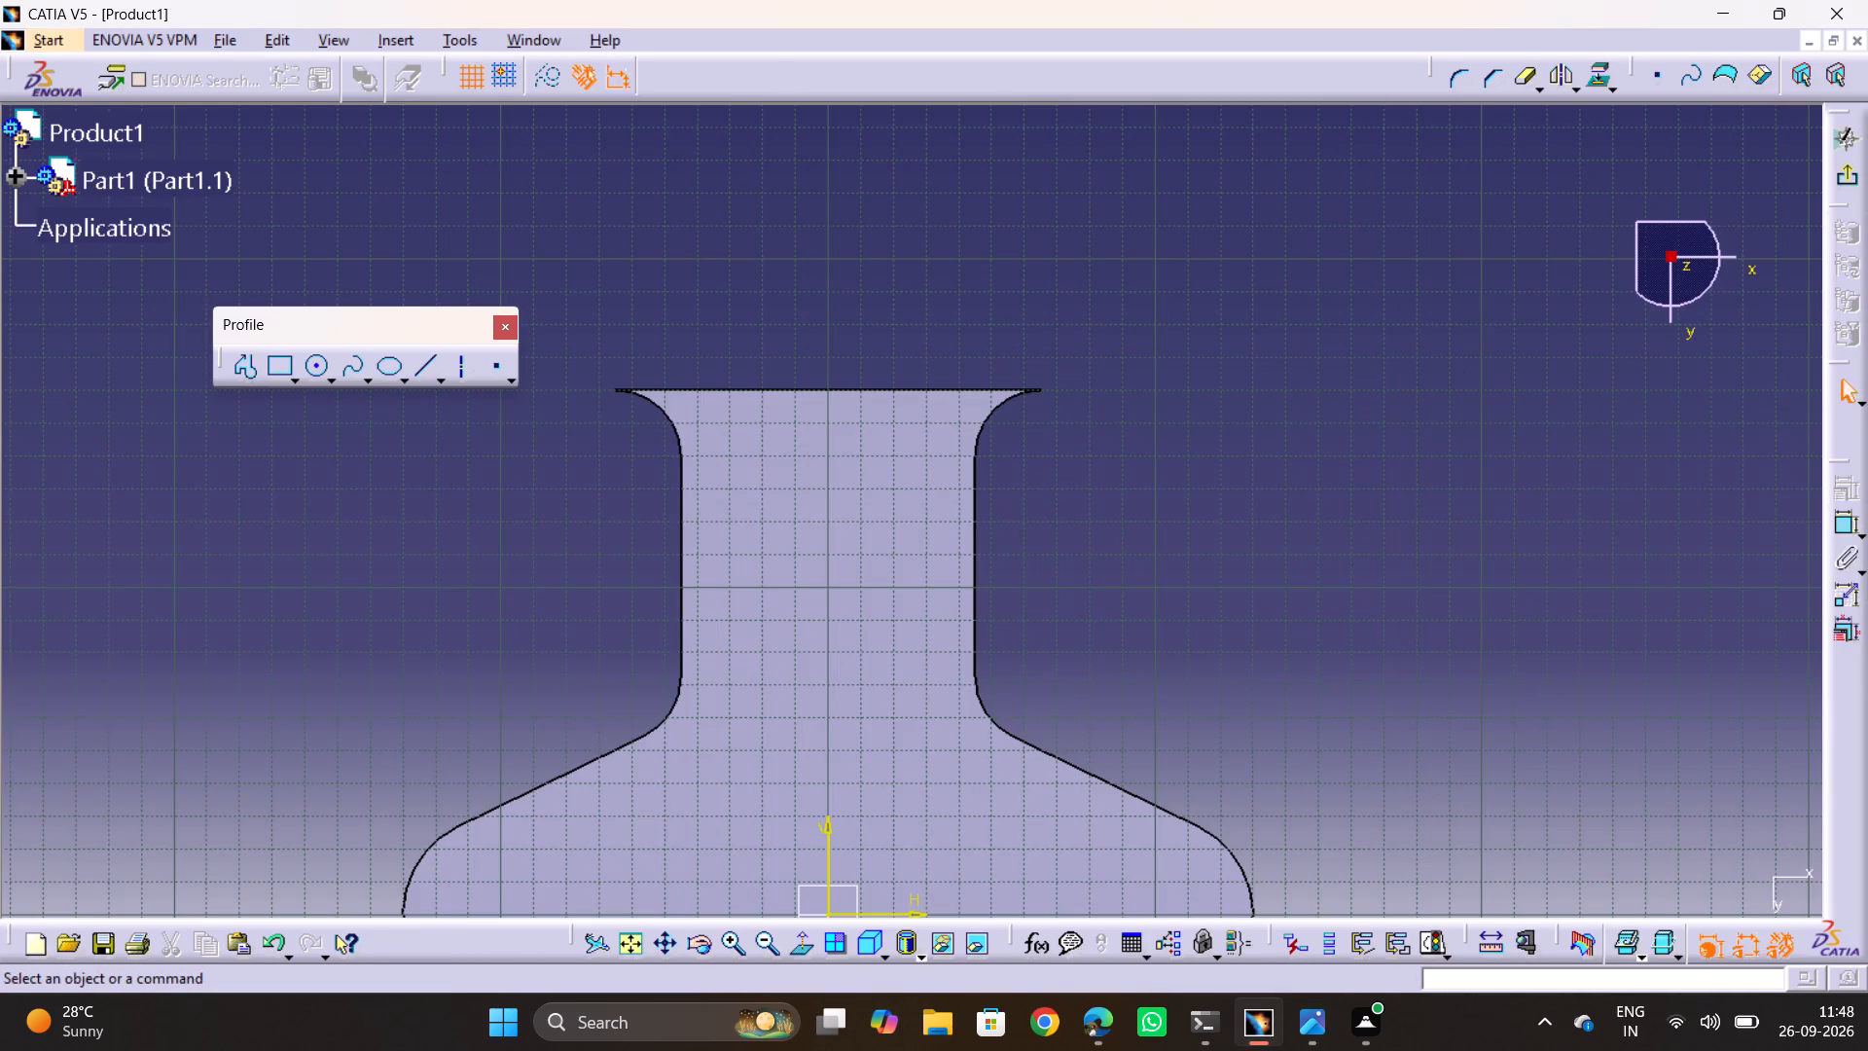
# Check the lower fork in reference drawing 1.jpg and draw a near-horizontal line about 255 mm long just beyond the stem's wide end.
pyautogui.moveTo(1050, 513); pyautogui.dragTo(1120, 421, button='middle')
pyautogui.moveTo(845, 601); pyautogui.dragTo(809, 789, button='middle')
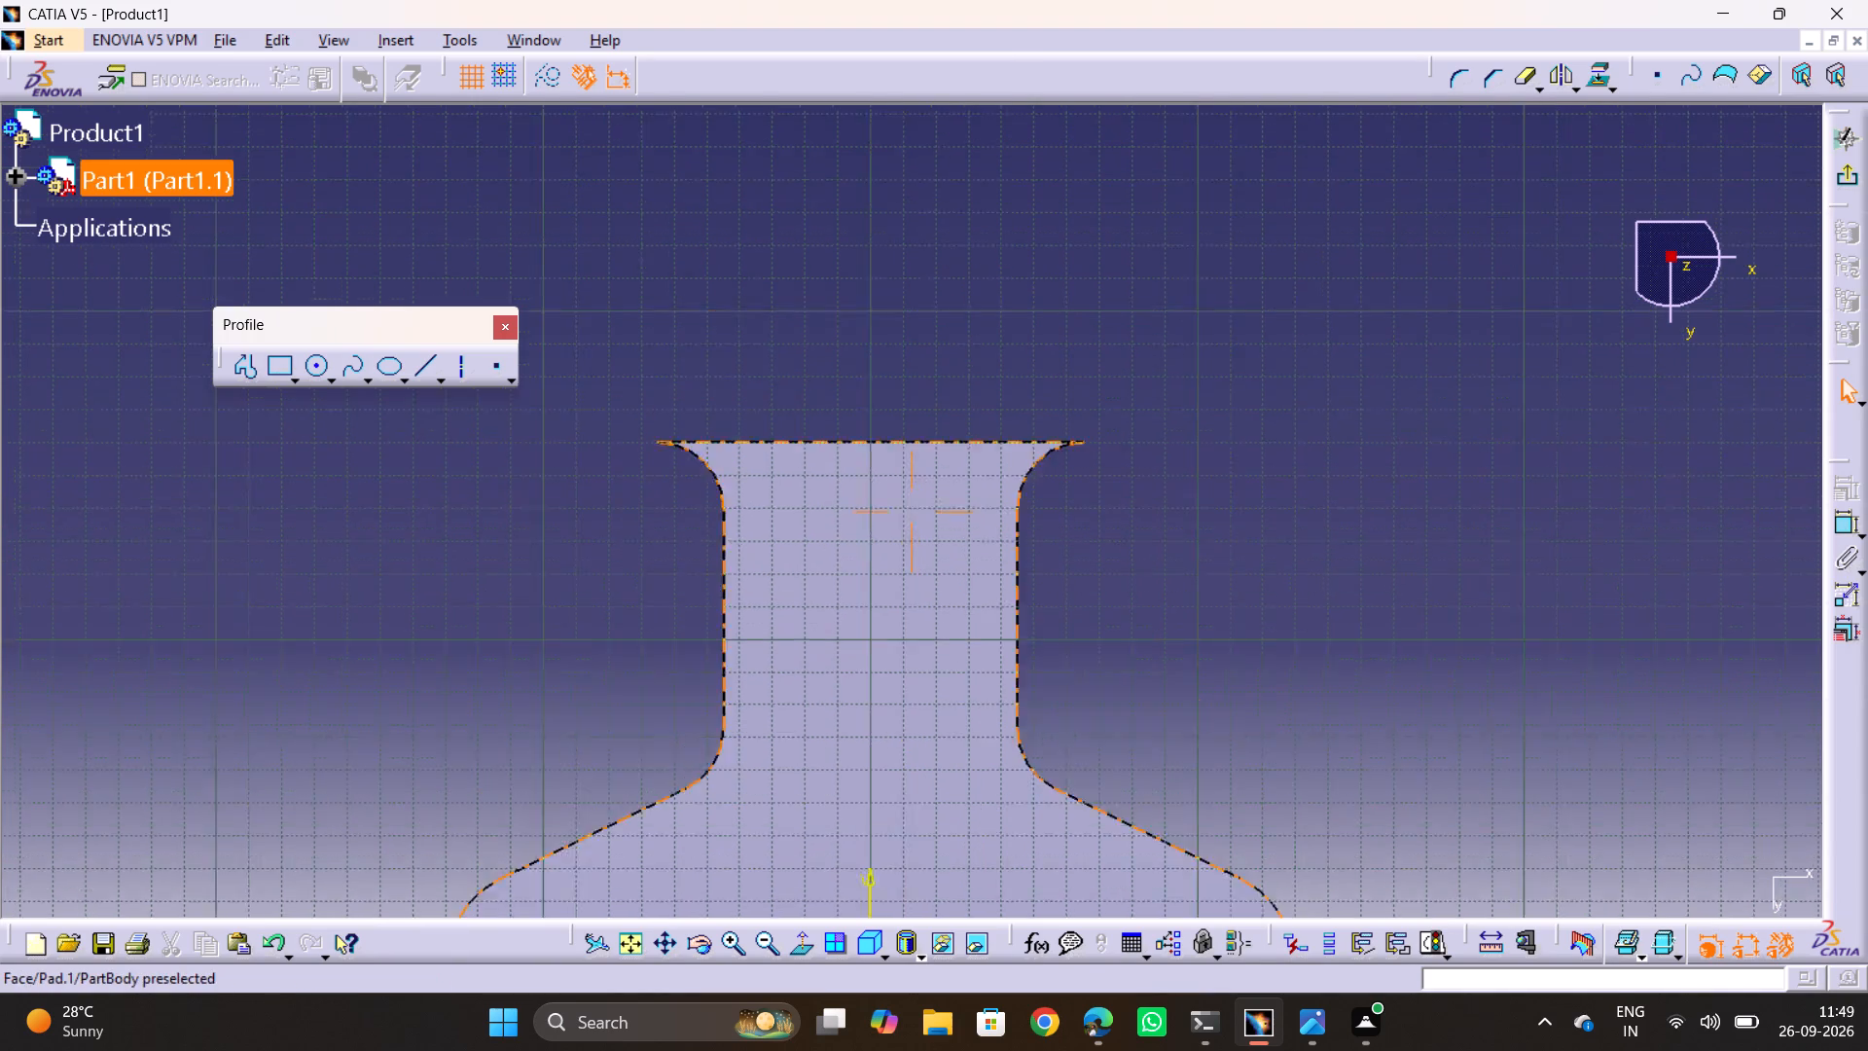
pyautogui.moveTo(809, 789); pyautogui.dragTo(794, 864, button='middle')
pyautogui.hotkey('alt', 'Tab')
pyautogui.moveTo(922, 648); pyautogui.dragTo(907, 582, button='middle')
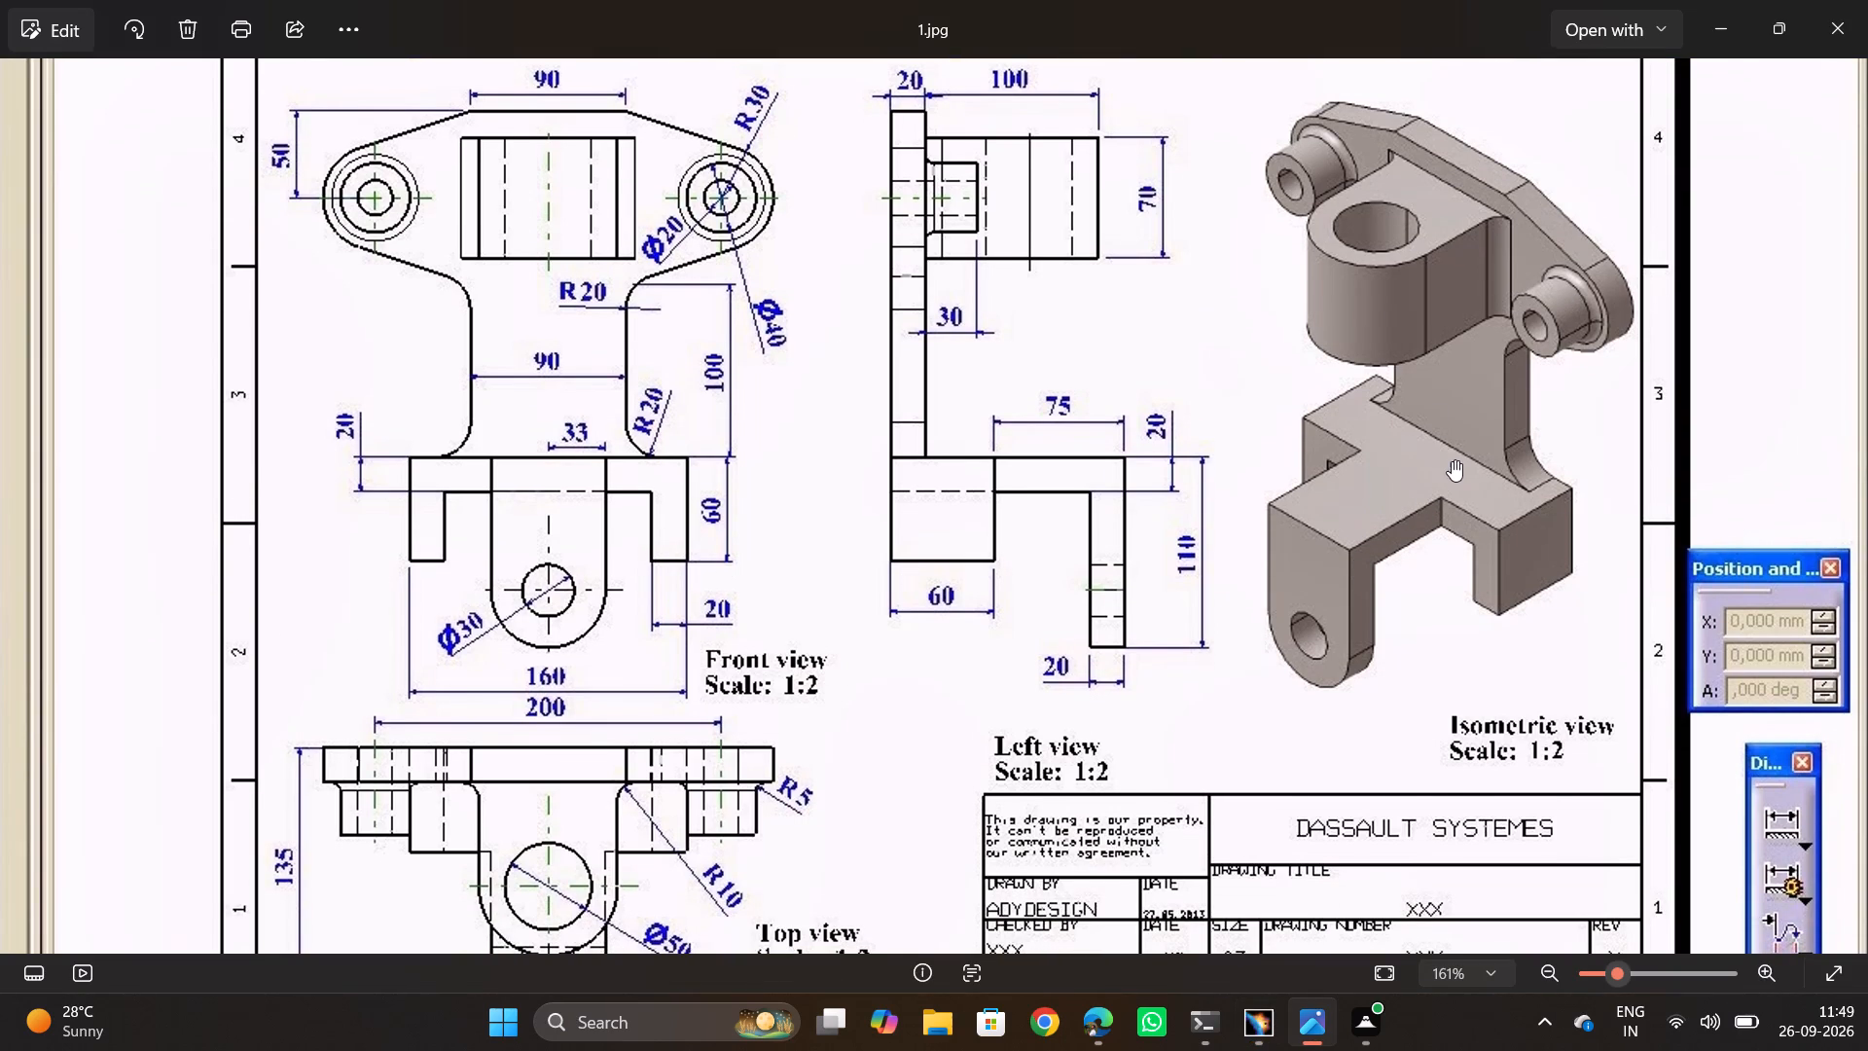
pyautogui.hotkey('alt', 'Tab')
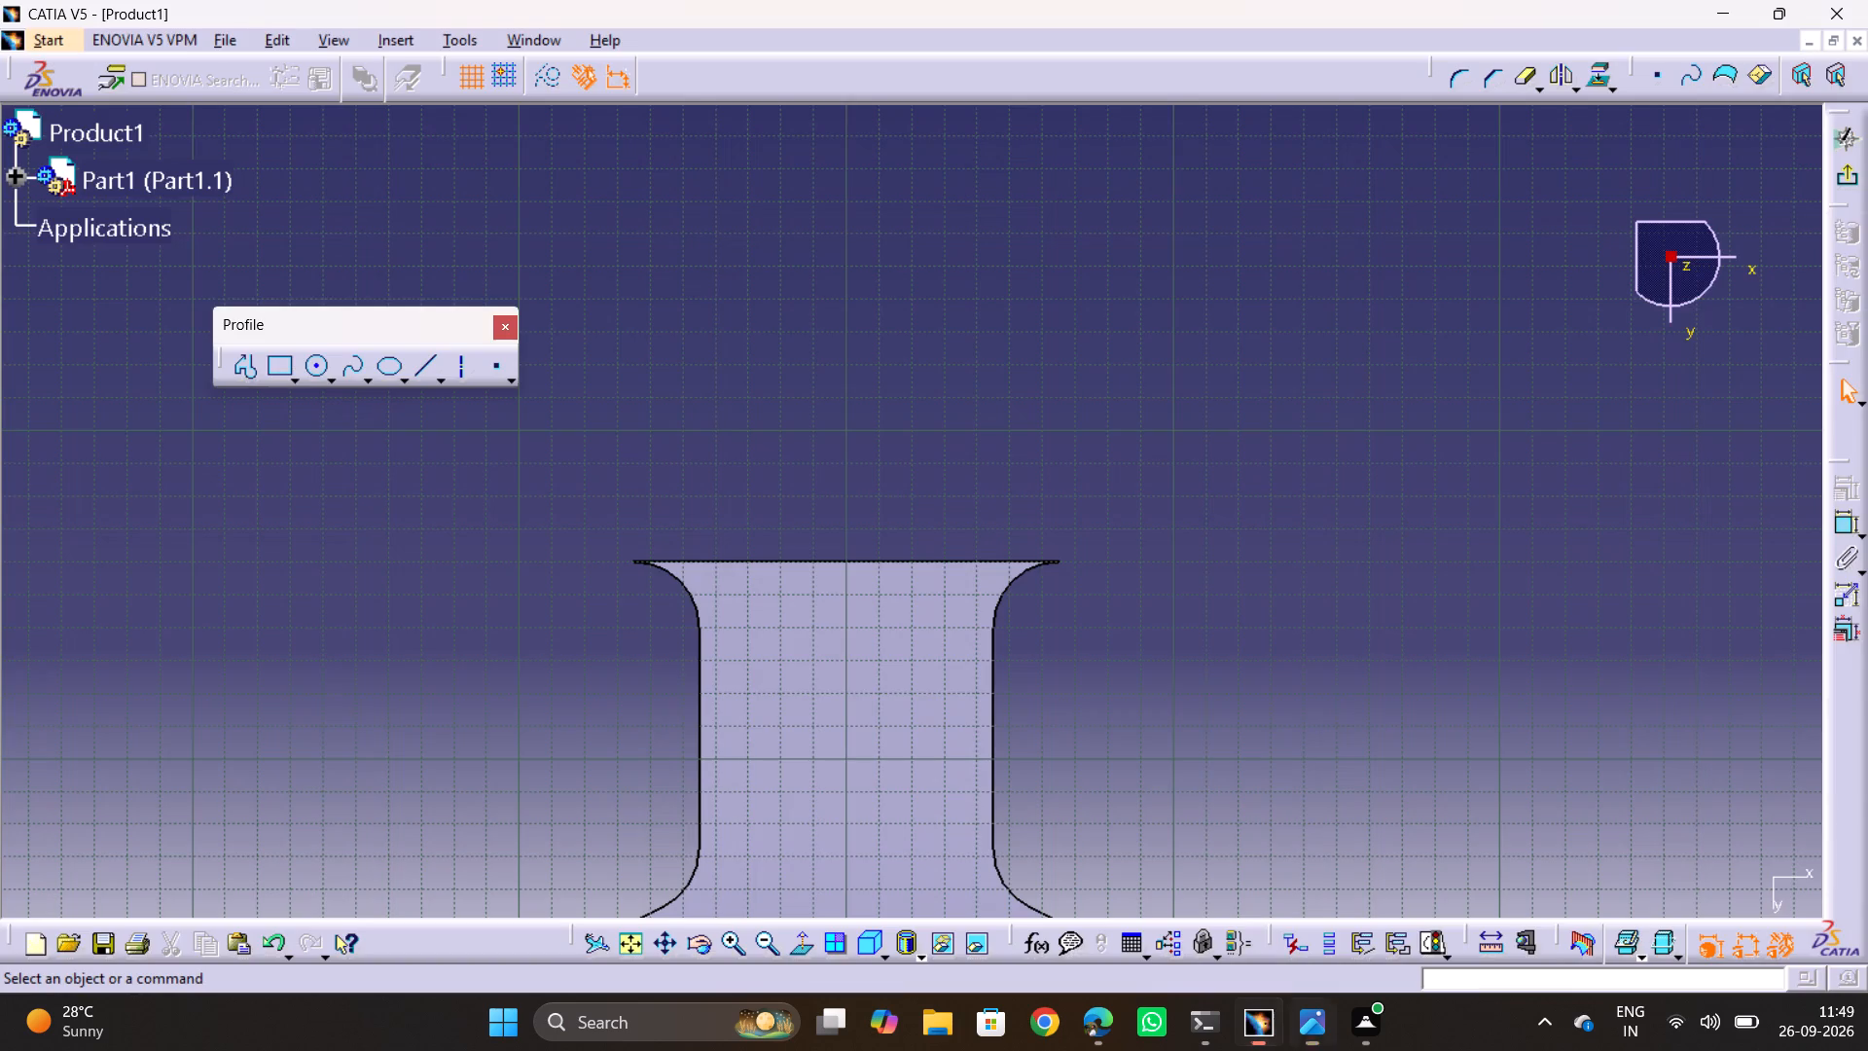
pyautogui.click(265, 373)
pyautogui.click(244, 376)
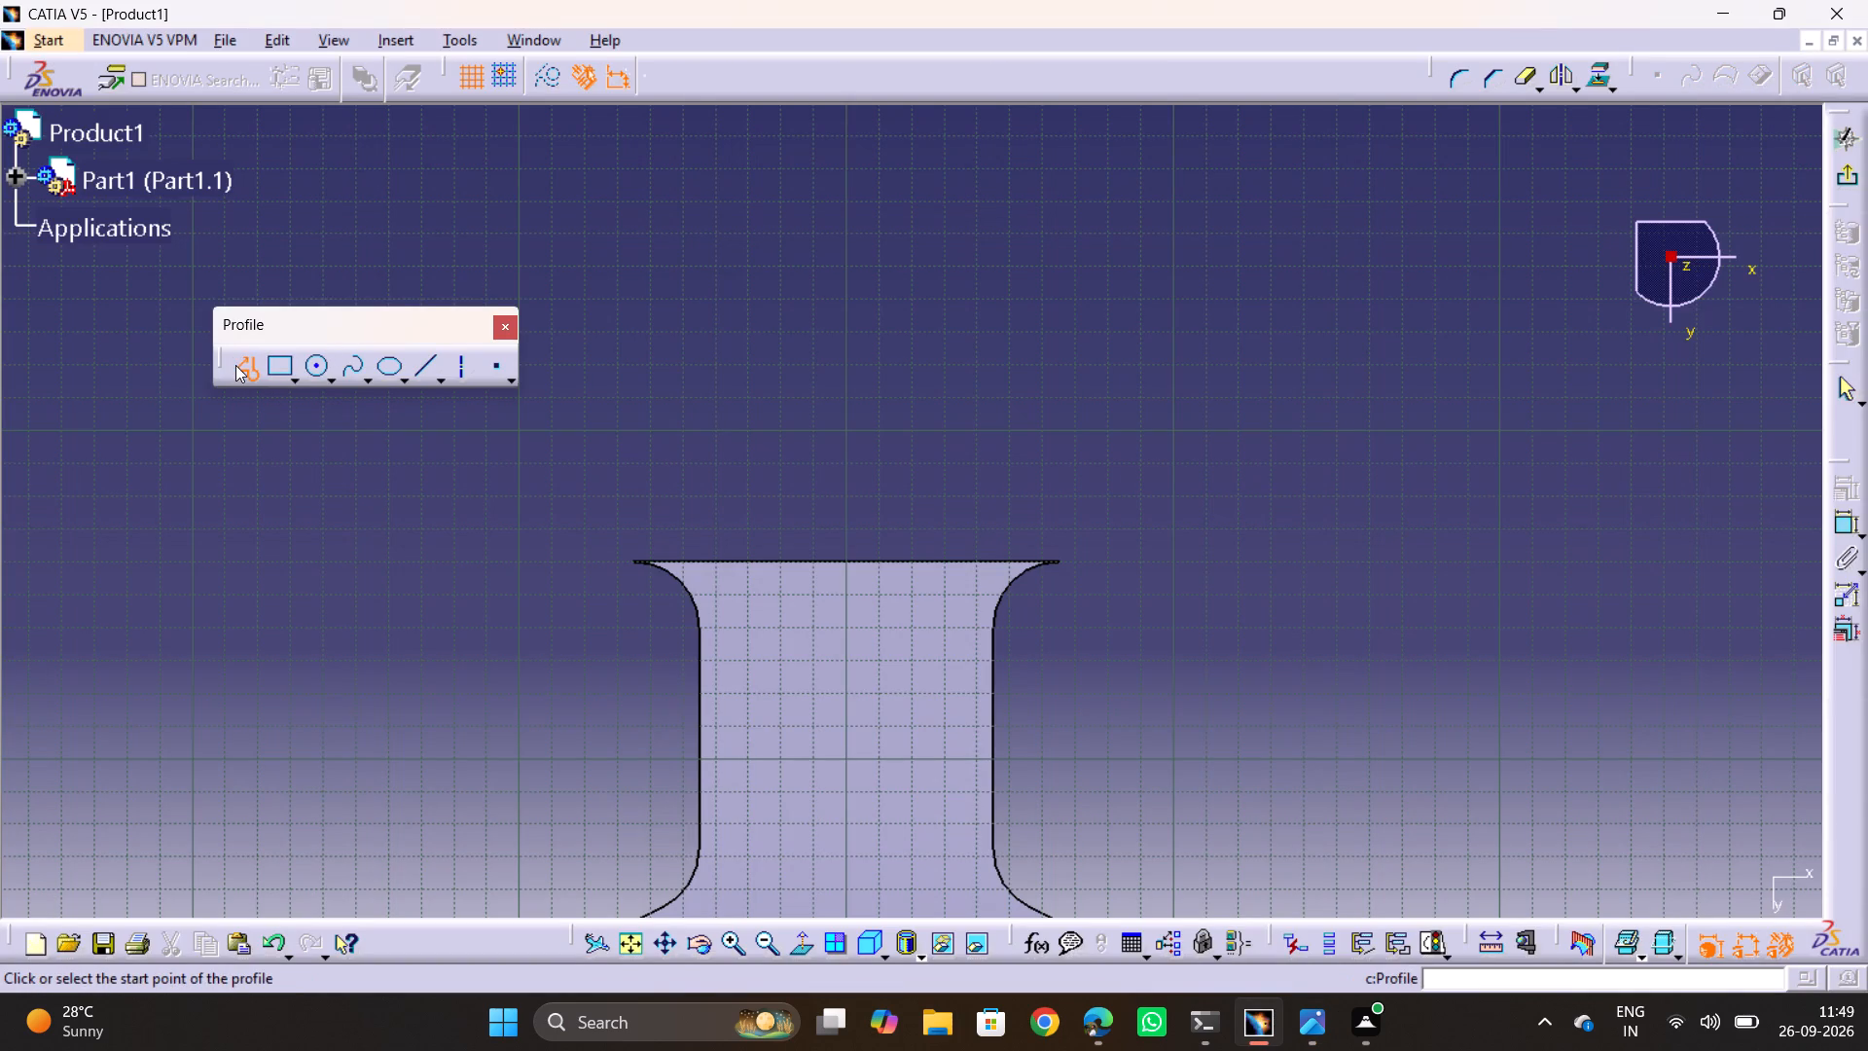
pyautogui.click(235, 365)
pyautogui.click(248, 372)
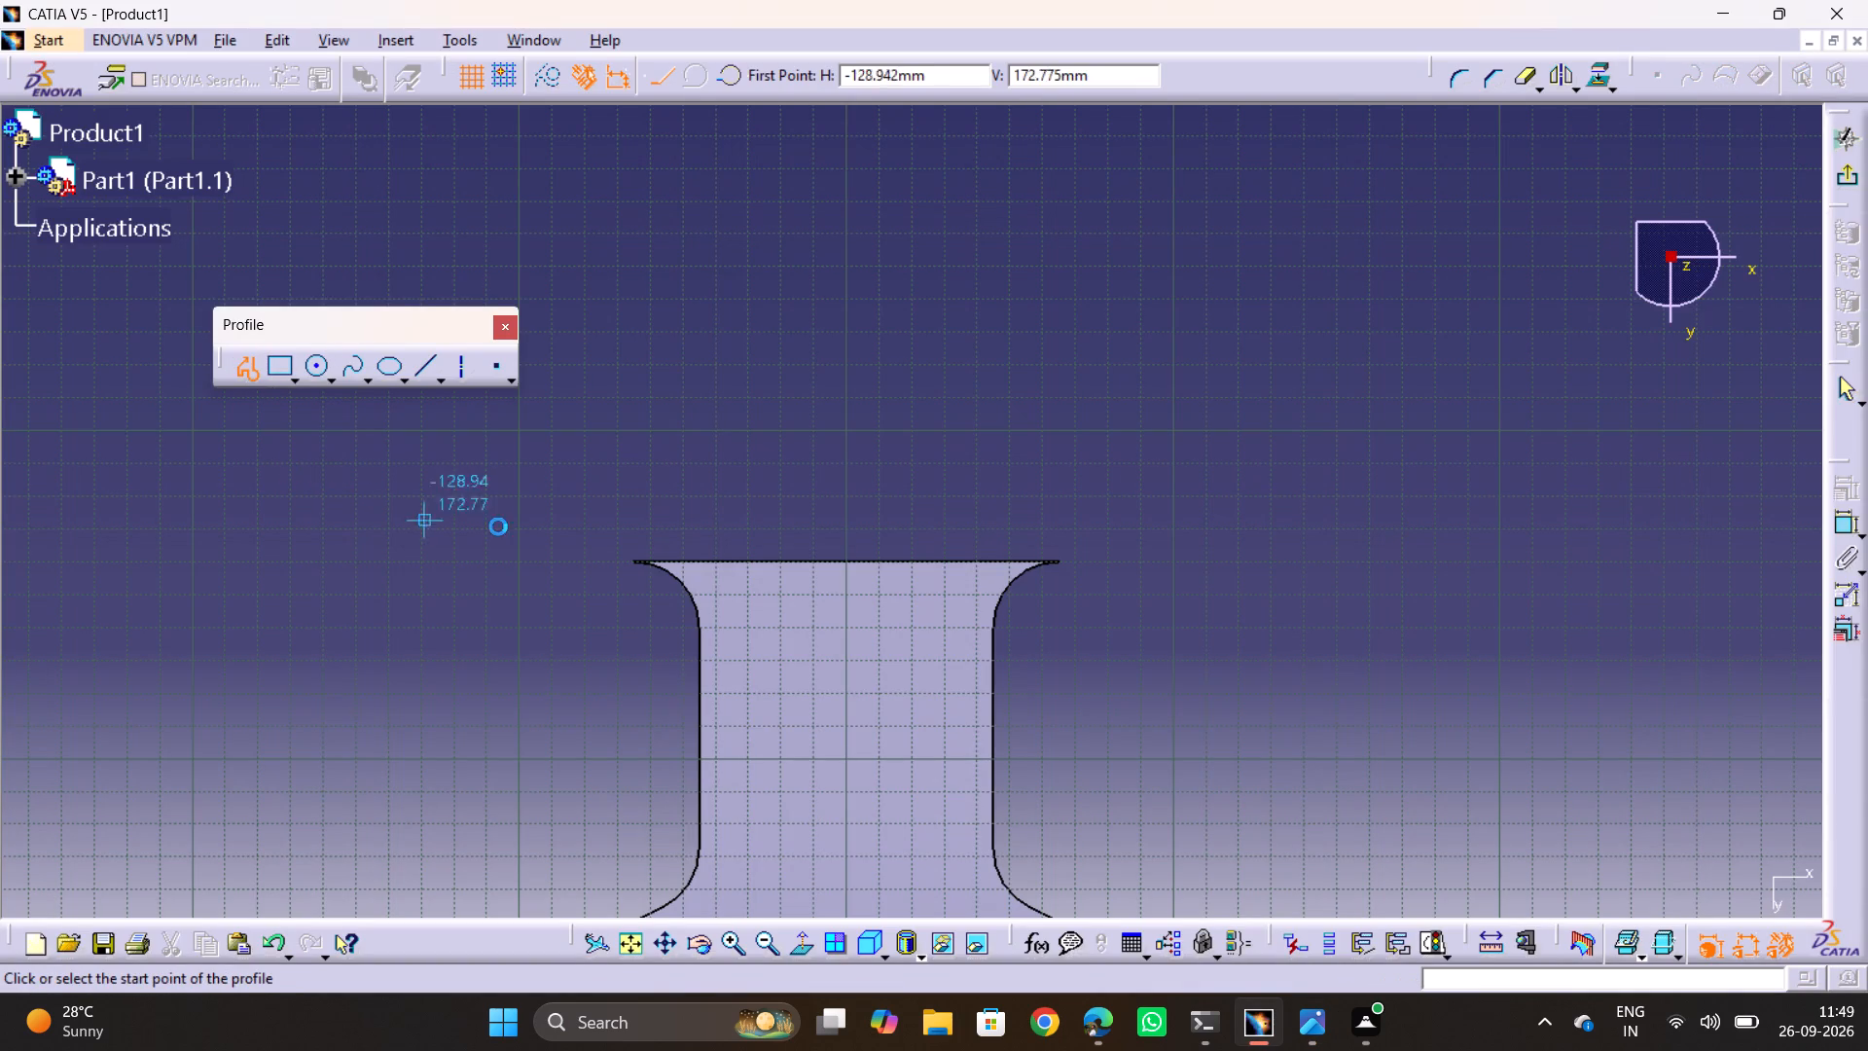
pyautogui.click(391, 482)
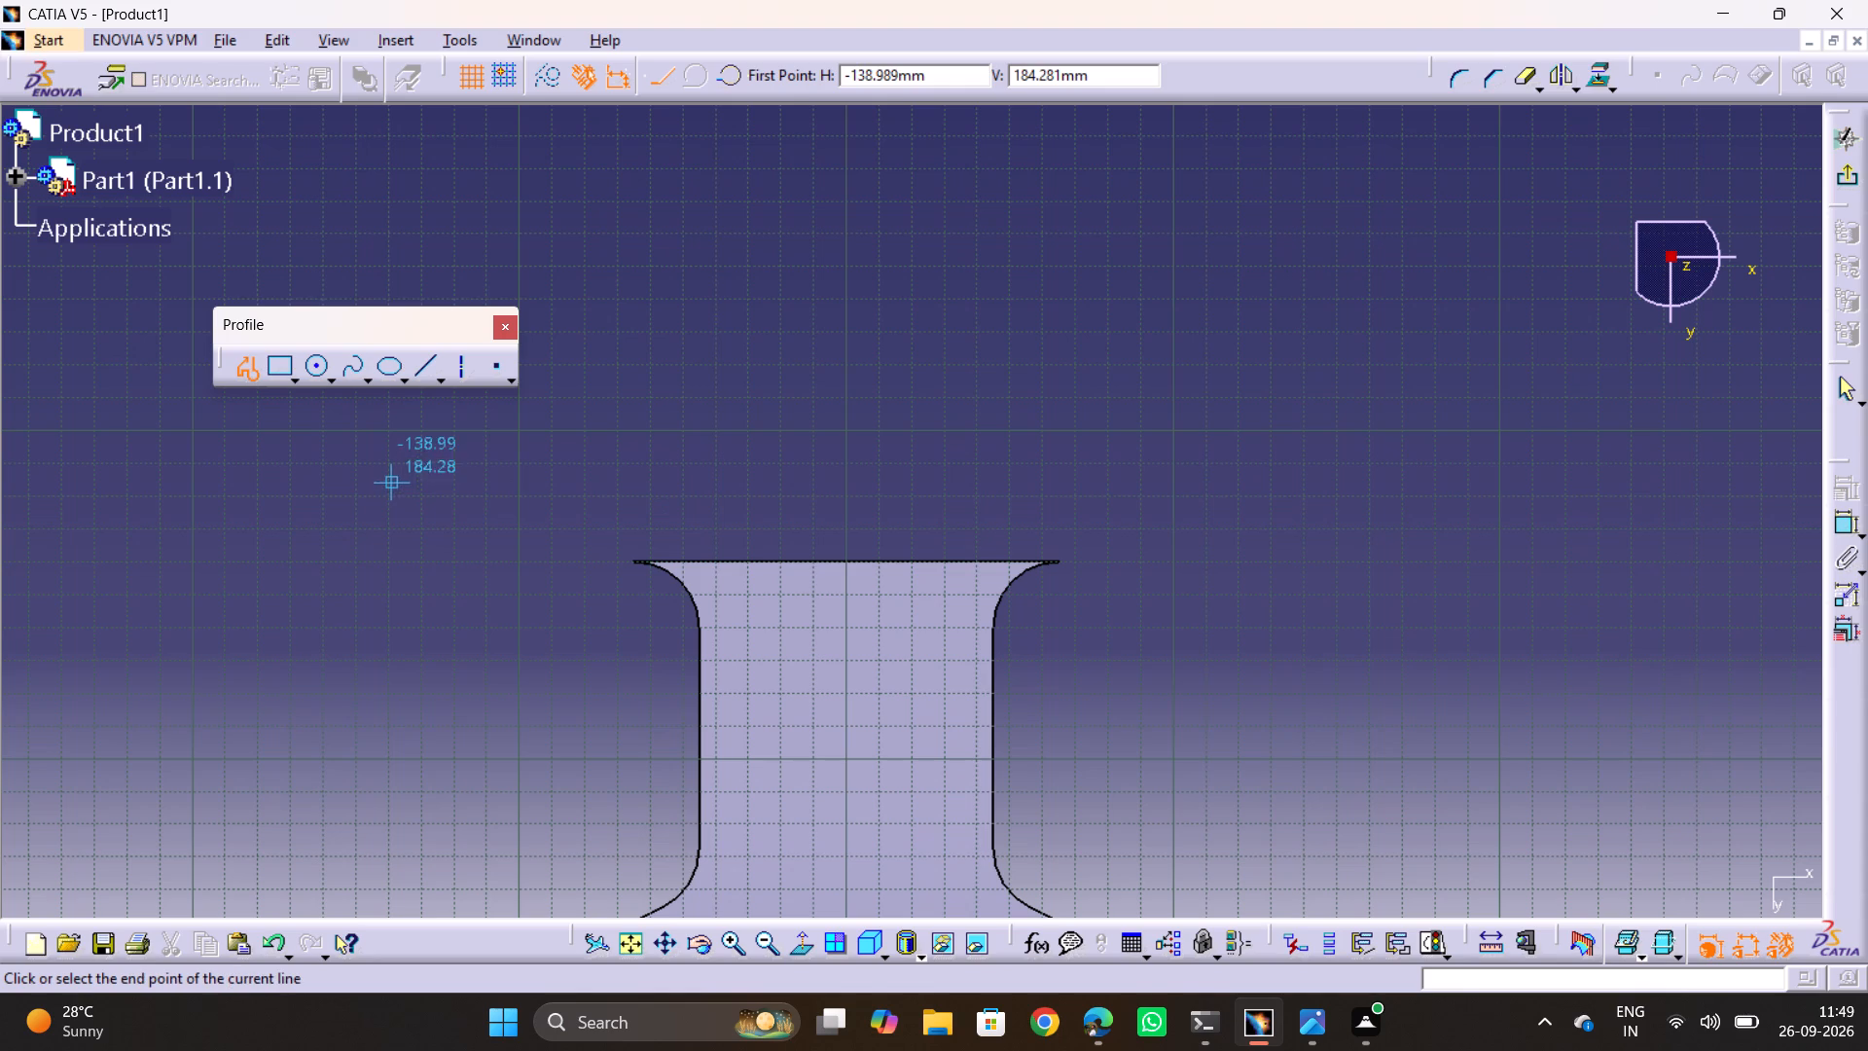
pyautogui.click(1227, 468)
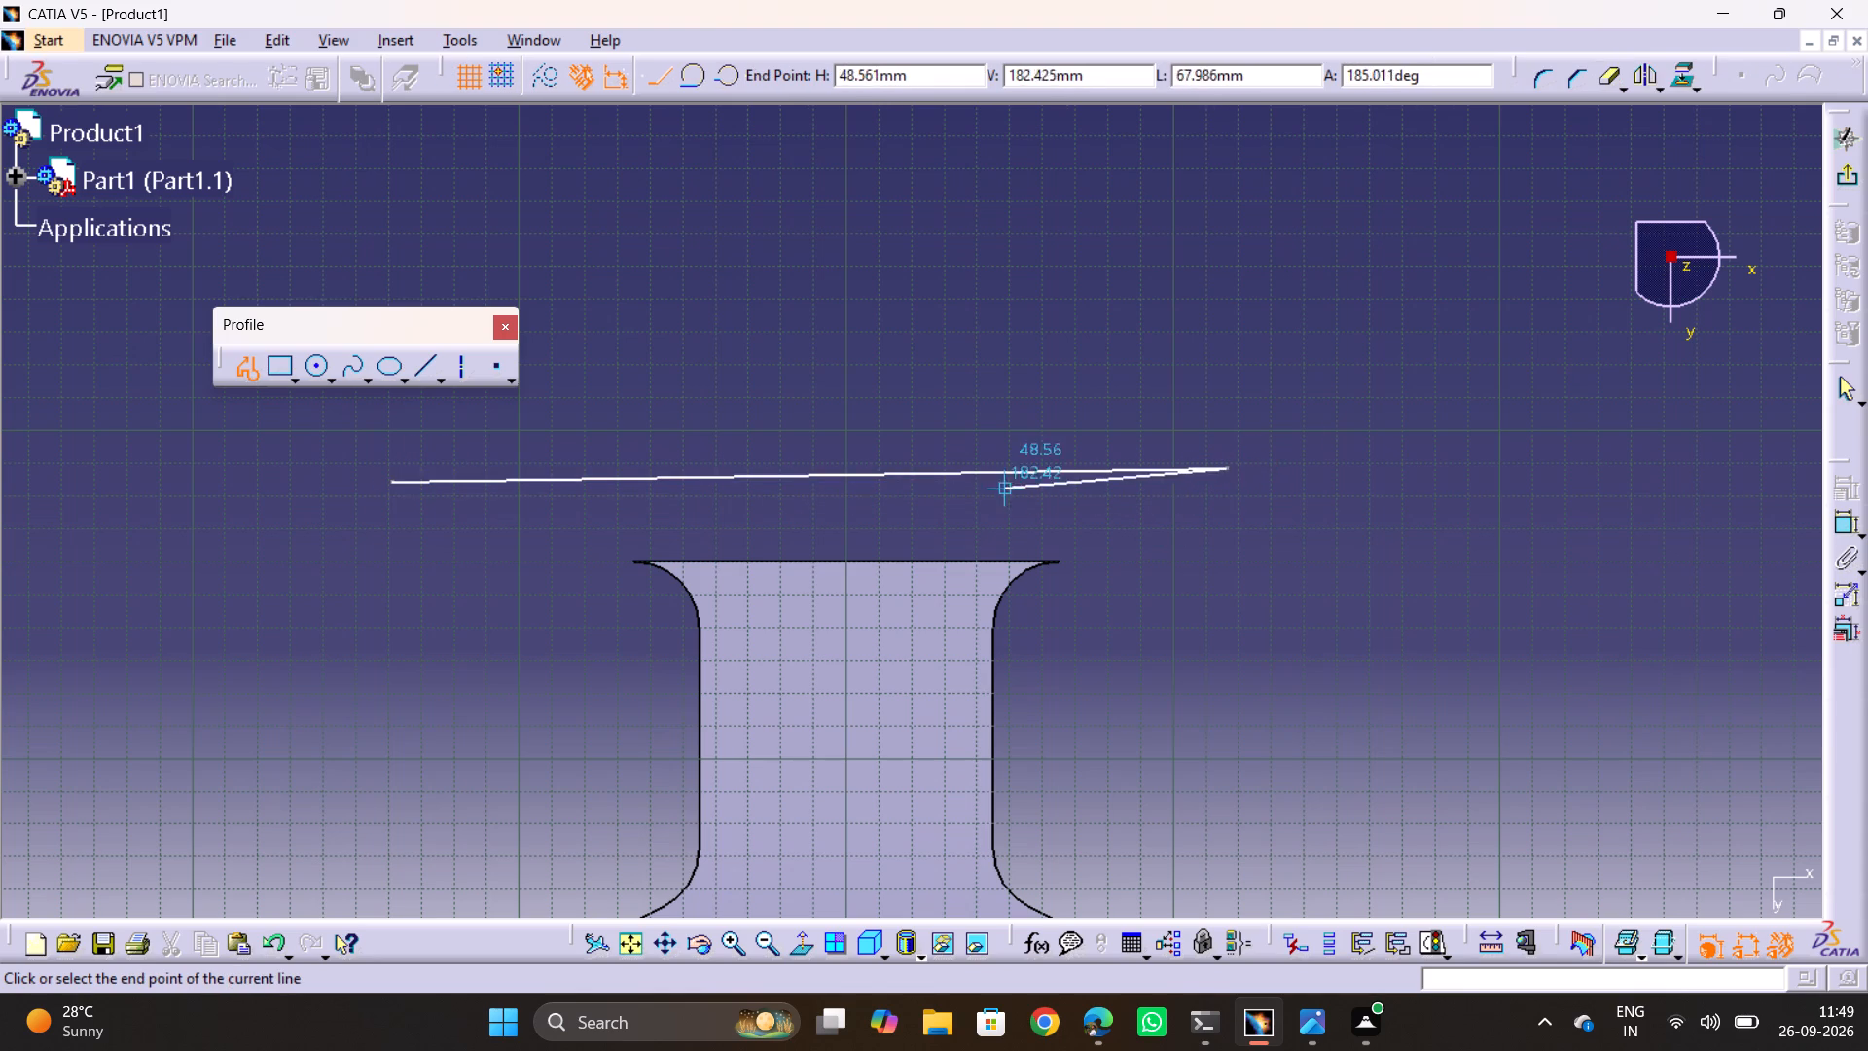
pyautogui.press('Escape')
pyautogui.press('`')
pyautogui.press('Escape')
pyautogui.press('Escape')
# Make the new line horizontal.
pyautogui.click(929, 466)
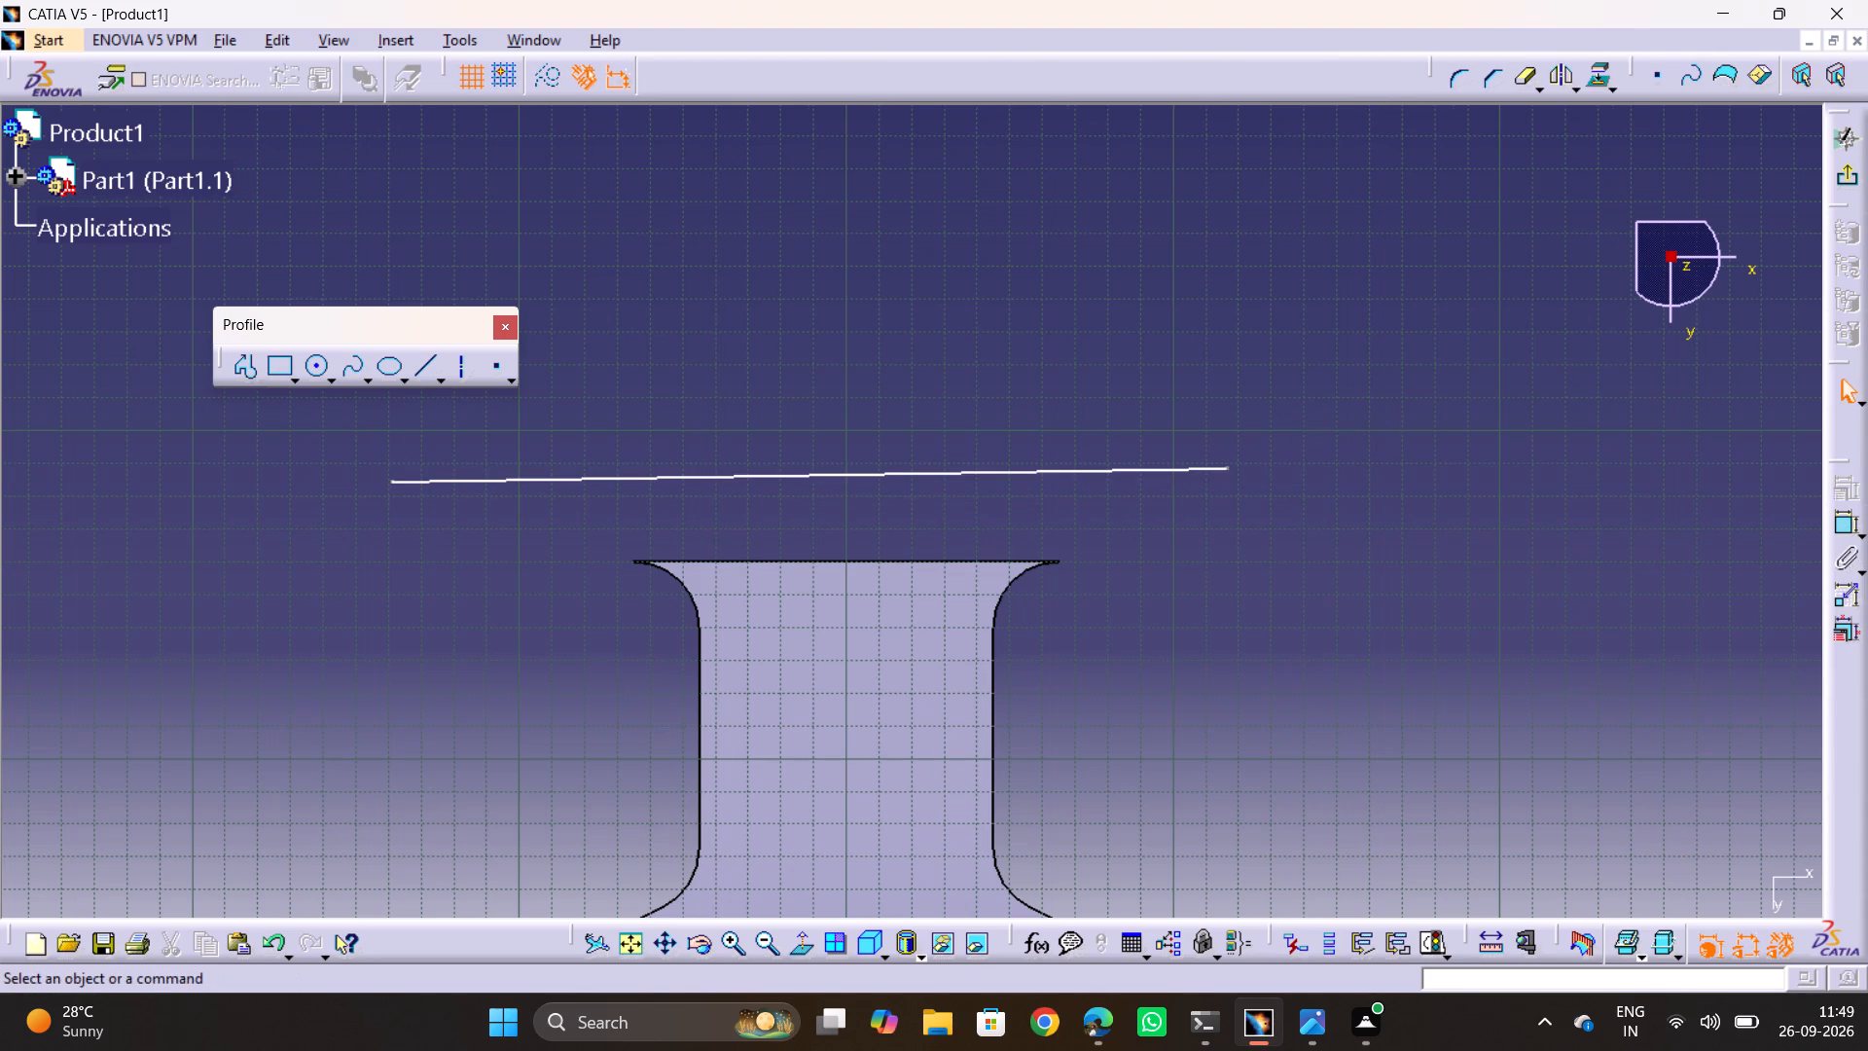
pyautogui.rightClick(929, 466)
pyautogui.press('Escape')
pyautogui.click(908, 472)
pyautogui.rightClick(908, 472)
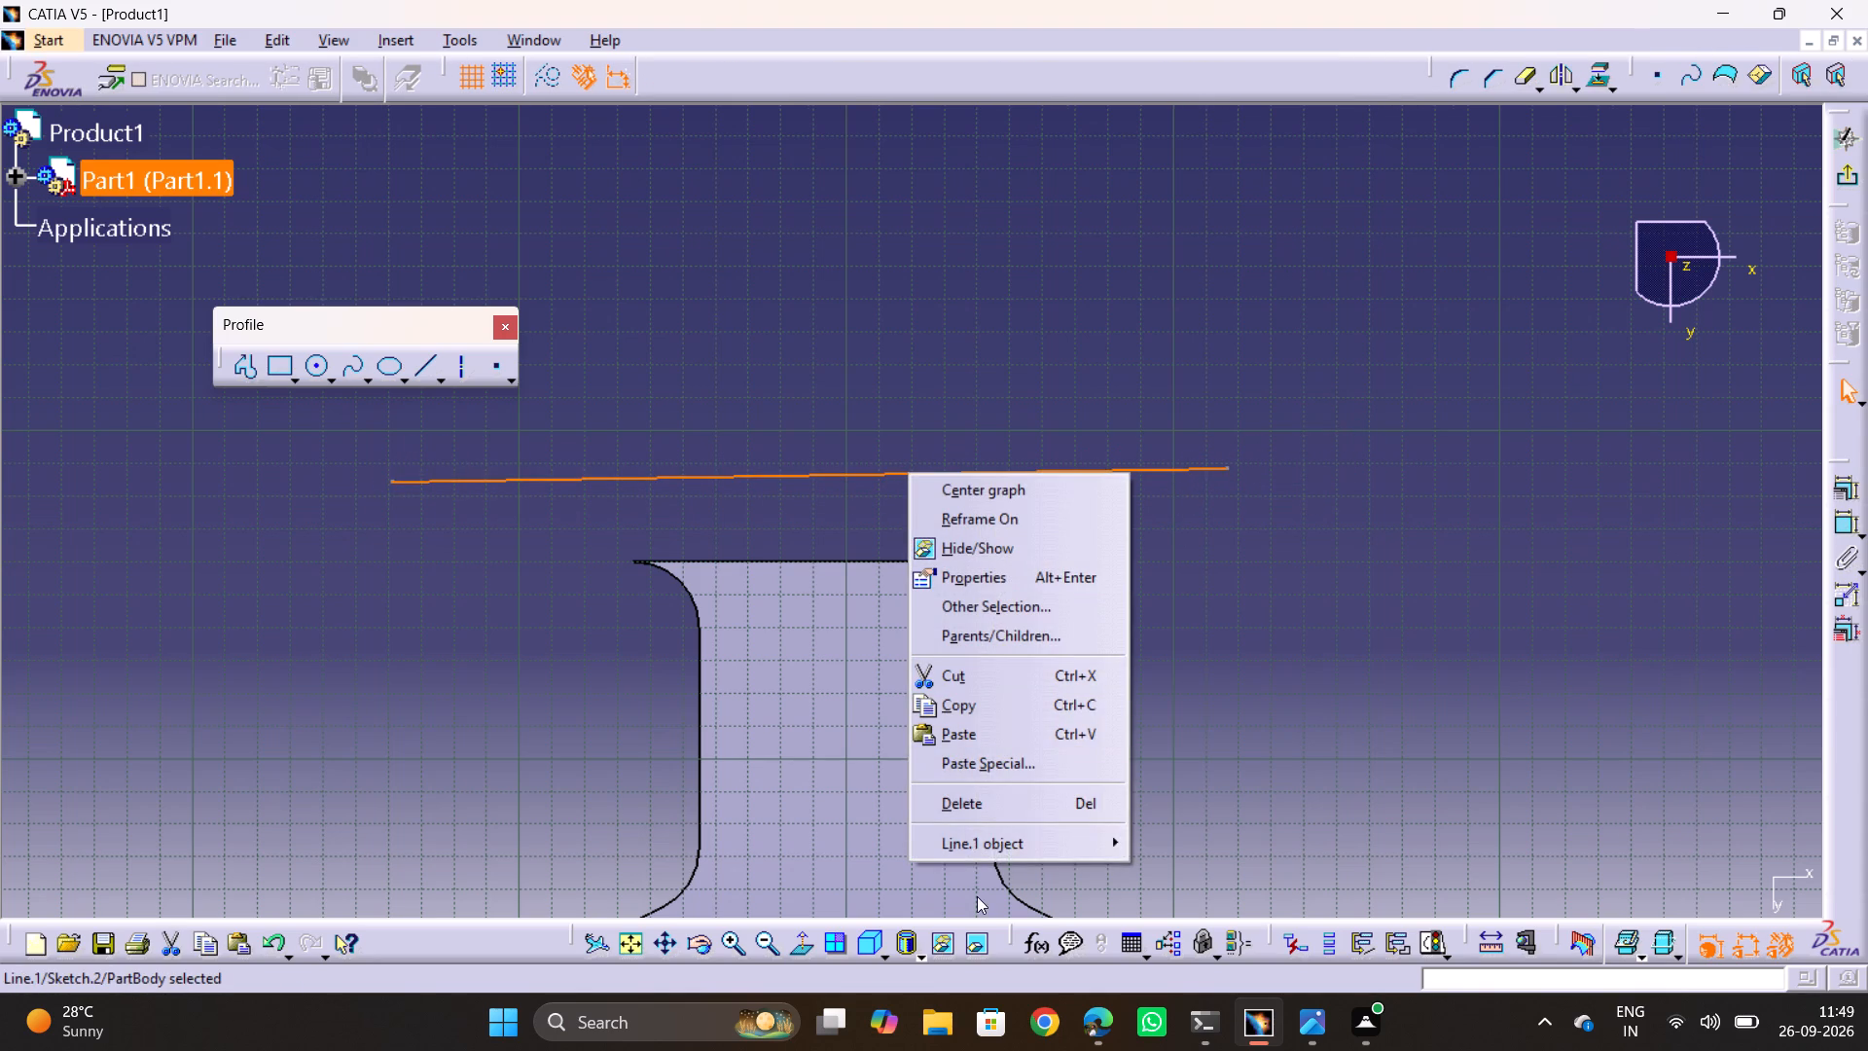
pyautogui.click(1010, 847)
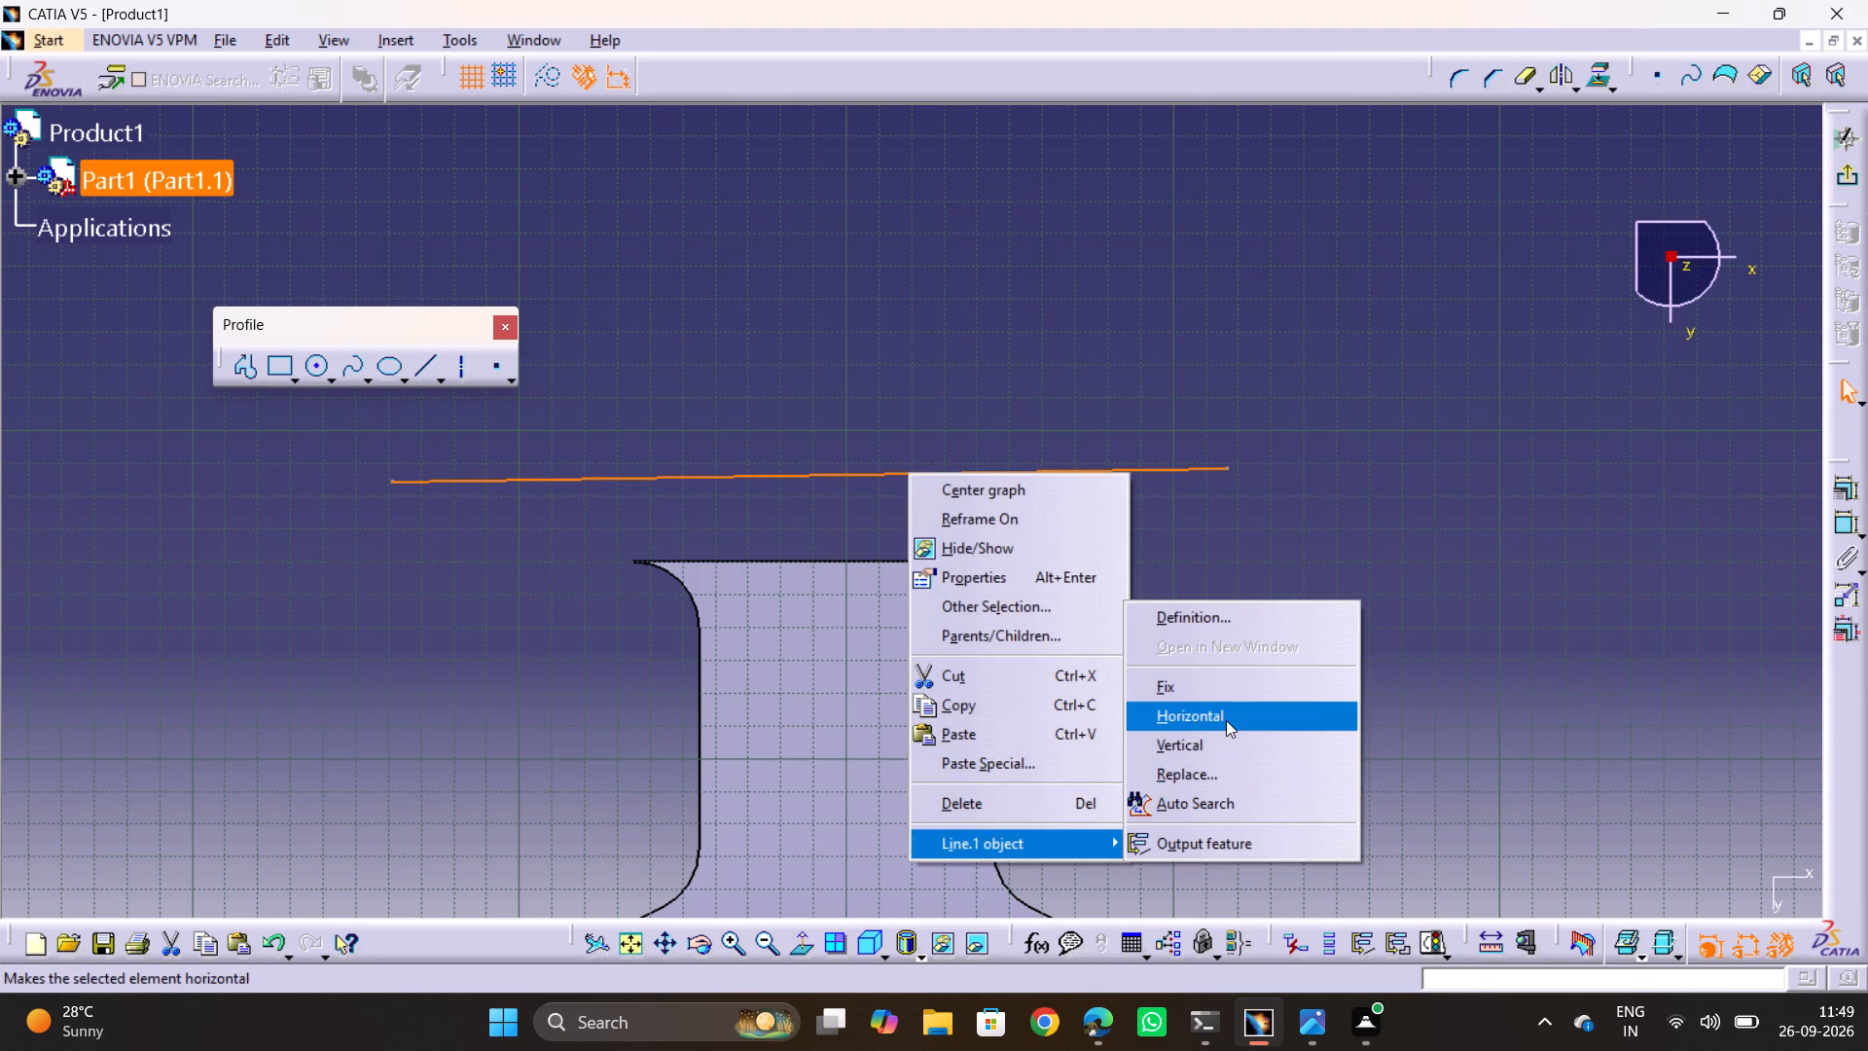
pyautogui.click(1226, 720)
# Constrain the line coincident with the straight end edge of the plate's stem.
pyautogui.keyDown('ctrl'); pyautogui.click(891, 565); pyautogui.keyUp('ctrl')
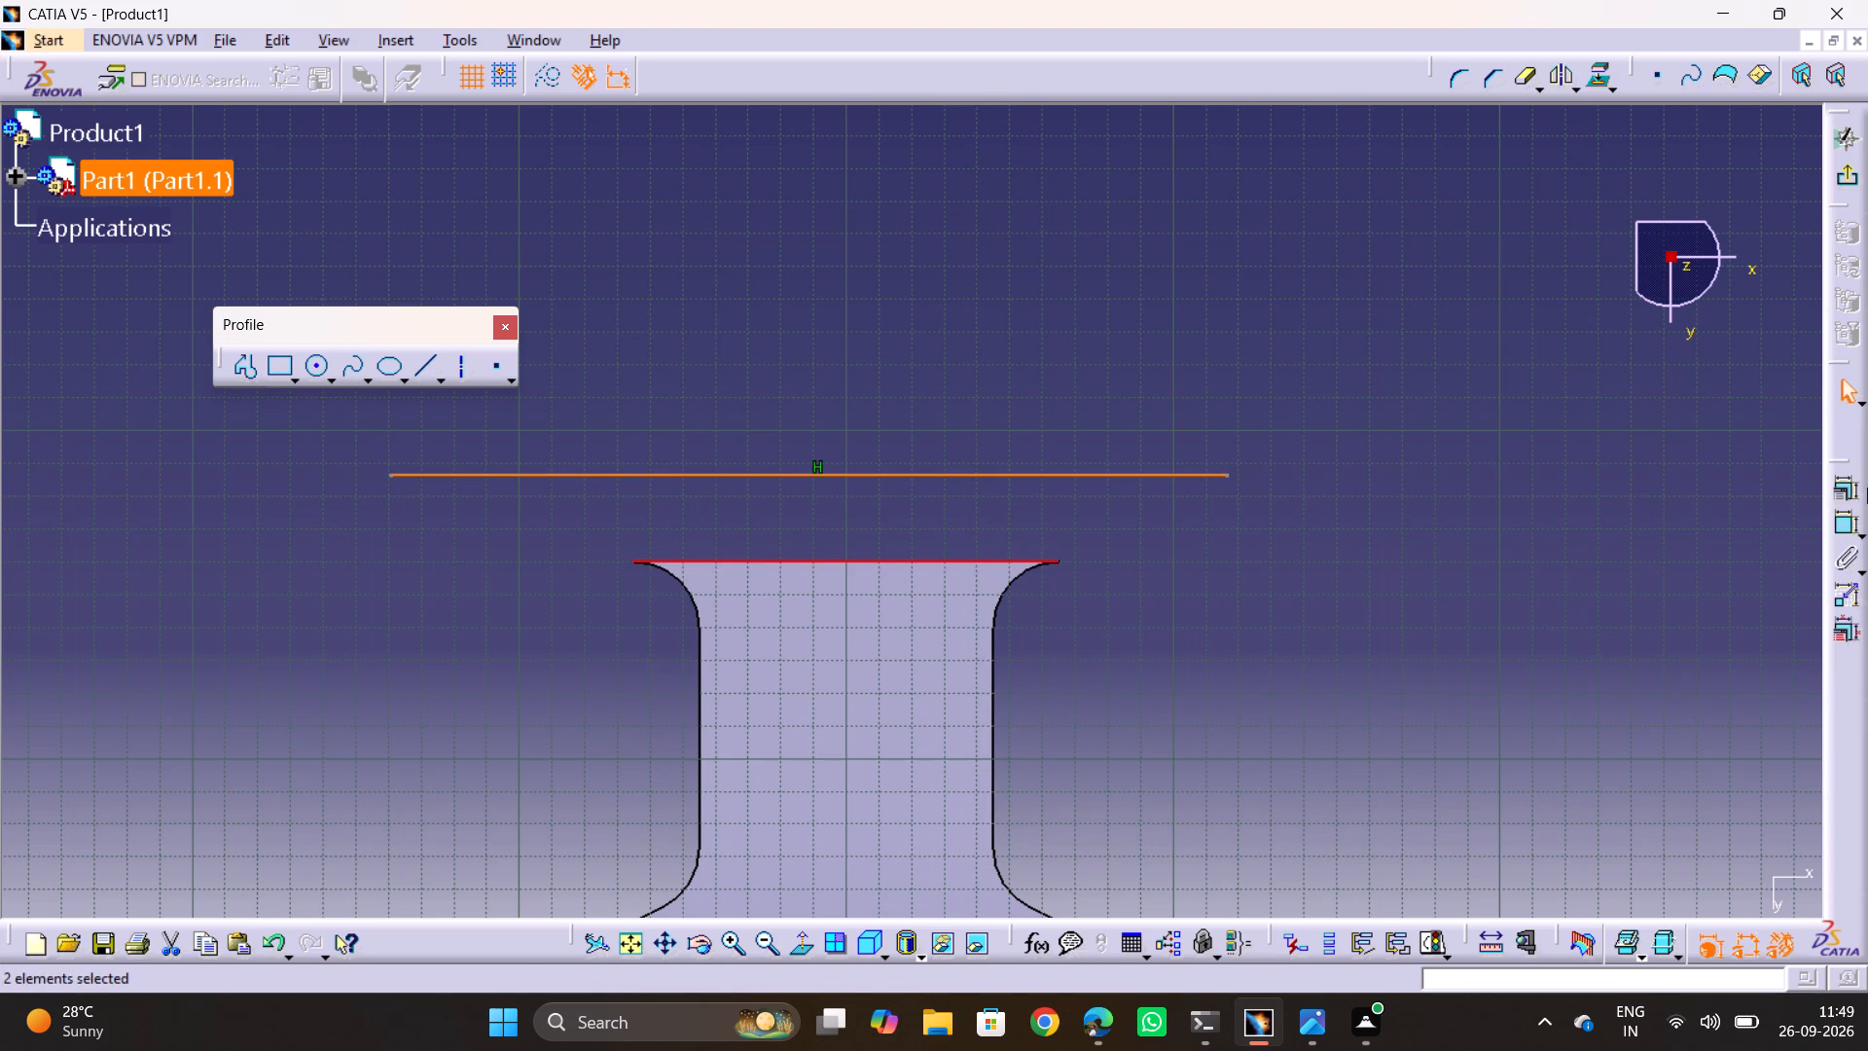
pyautogui.click(1844, 501)
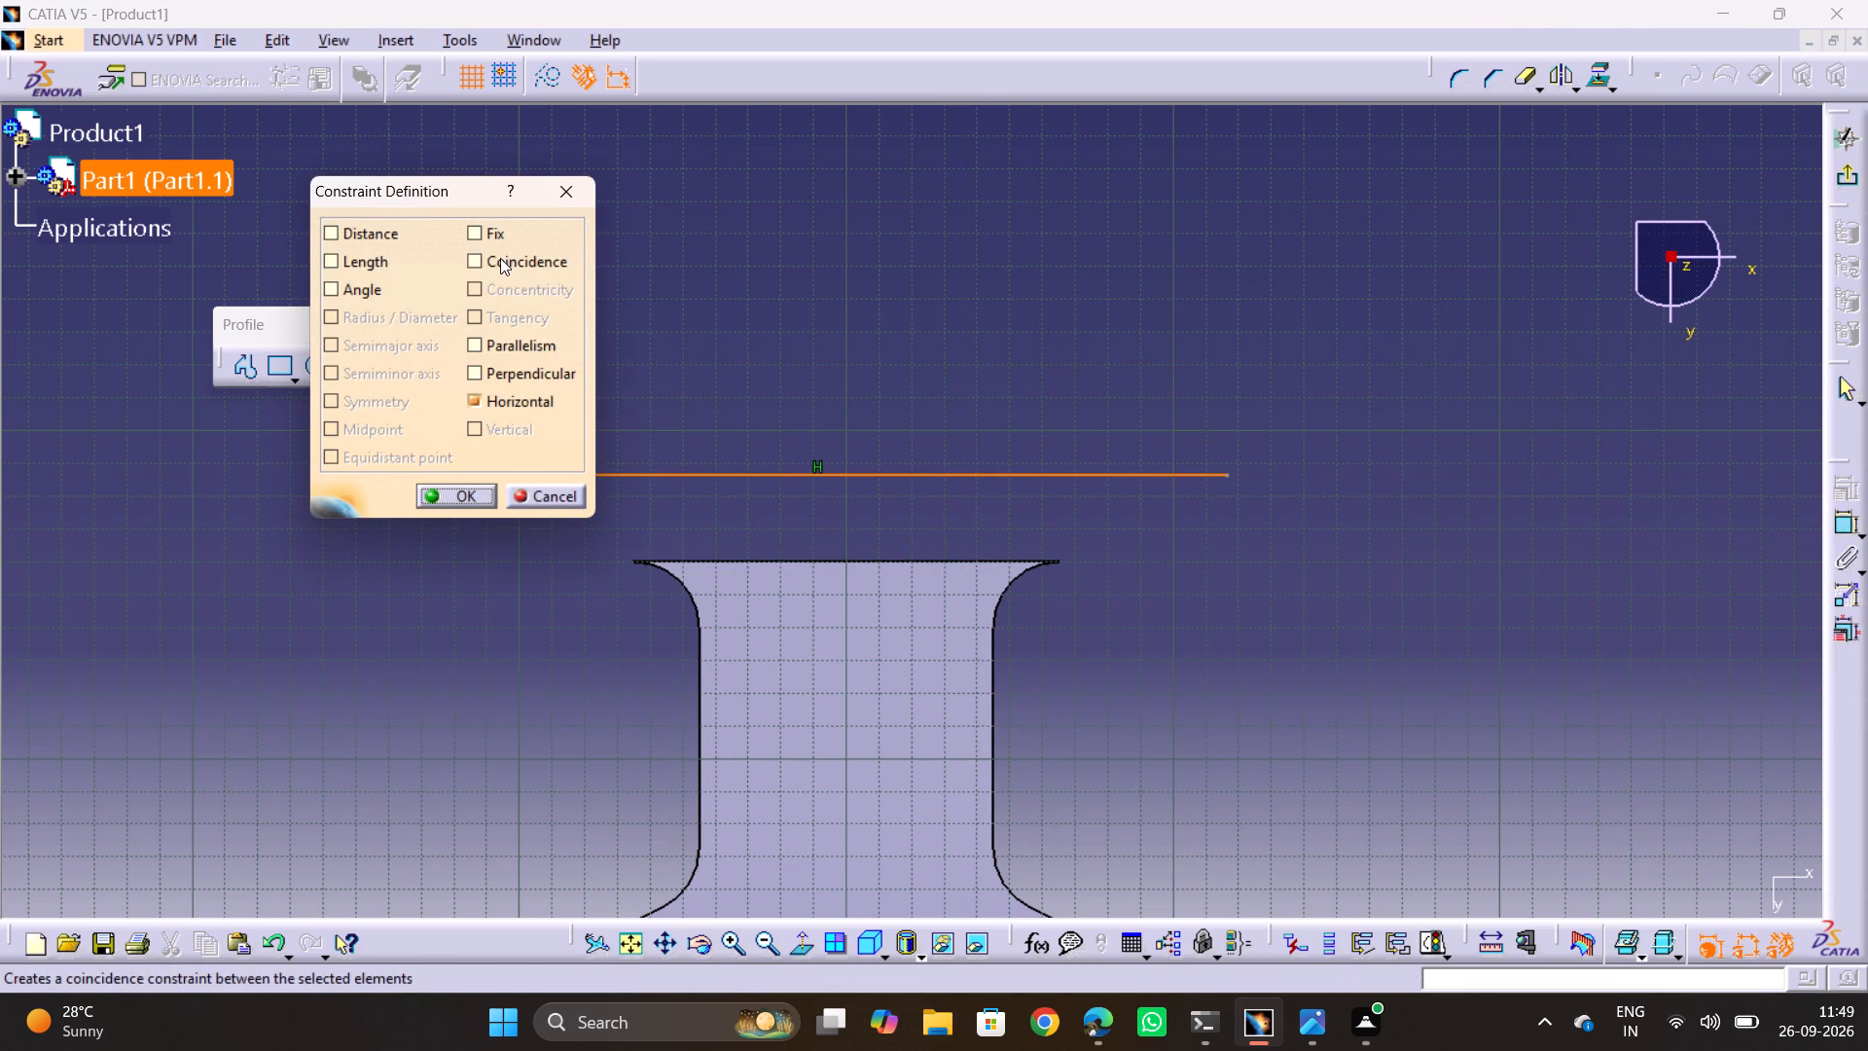
pyautogui.click(499, 256)
pyautogui.click(459, 498)
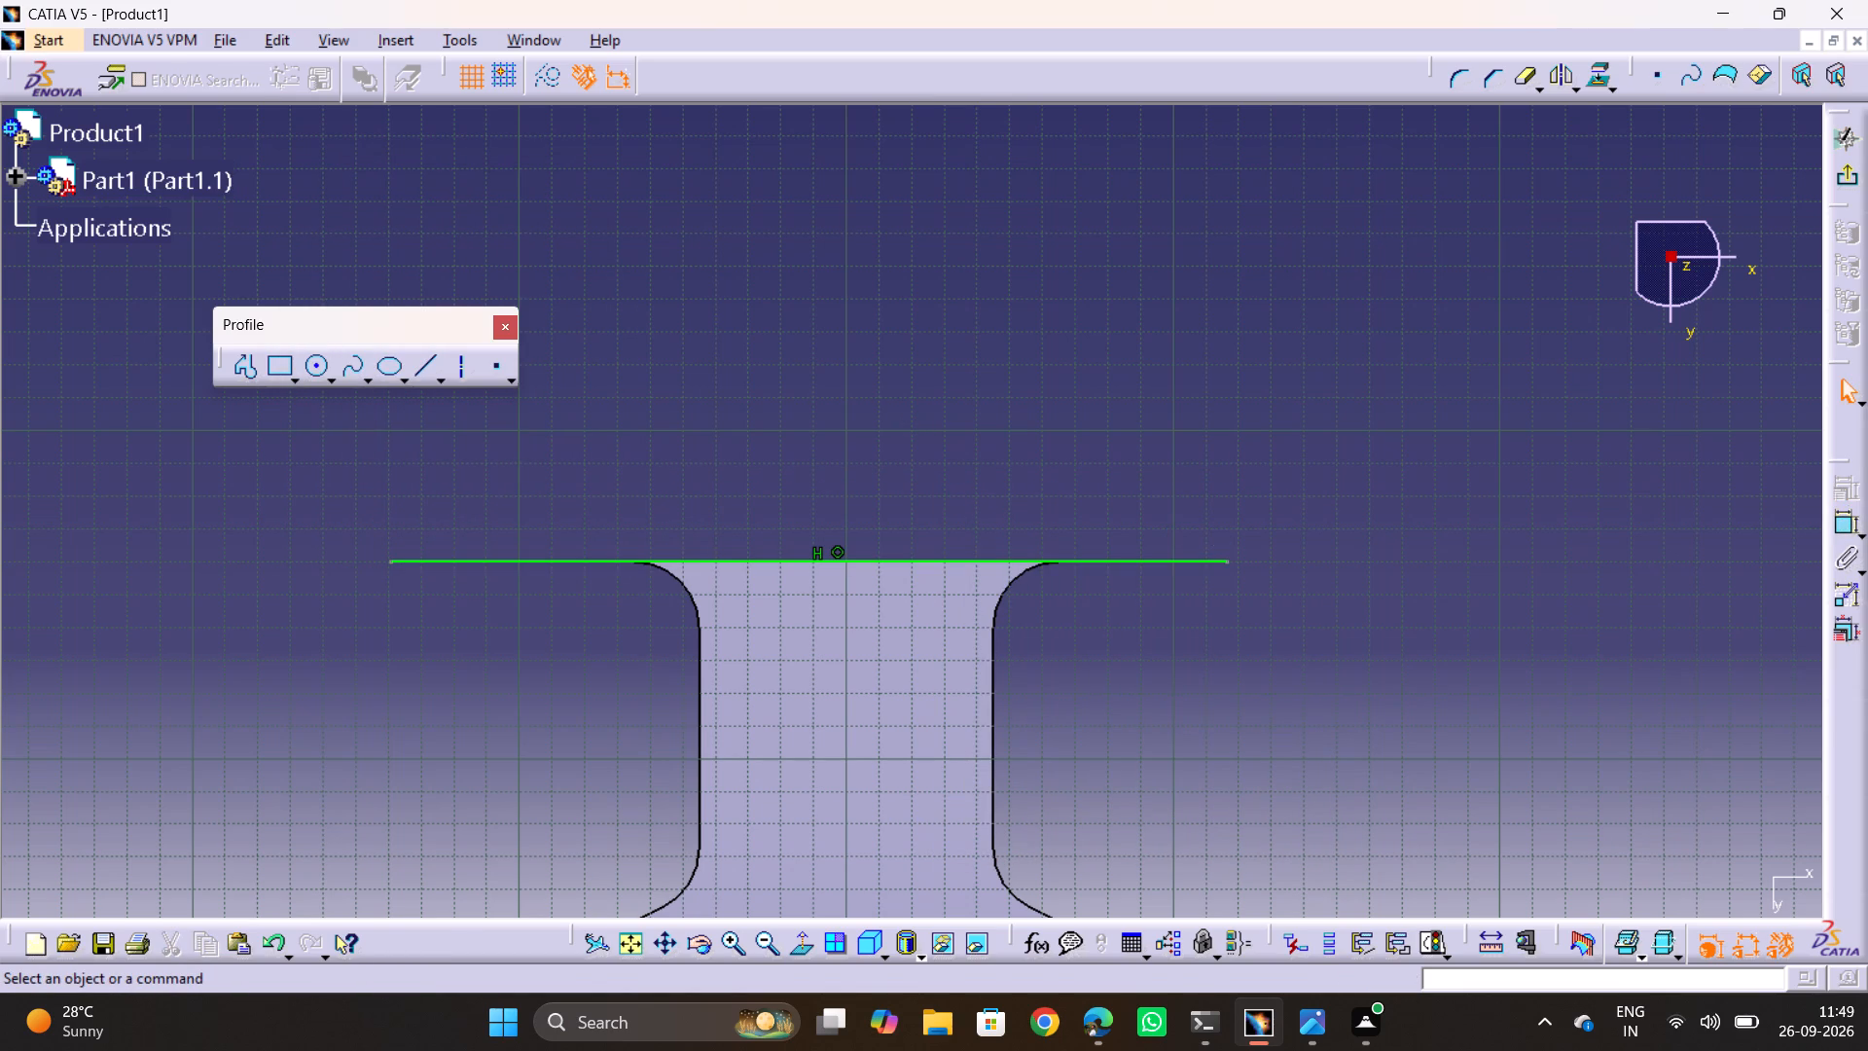
# Dimension the line's length and set it to 160 mm.
pyautogui.click(1232, 562)
pyautogui.click(1858, 518)
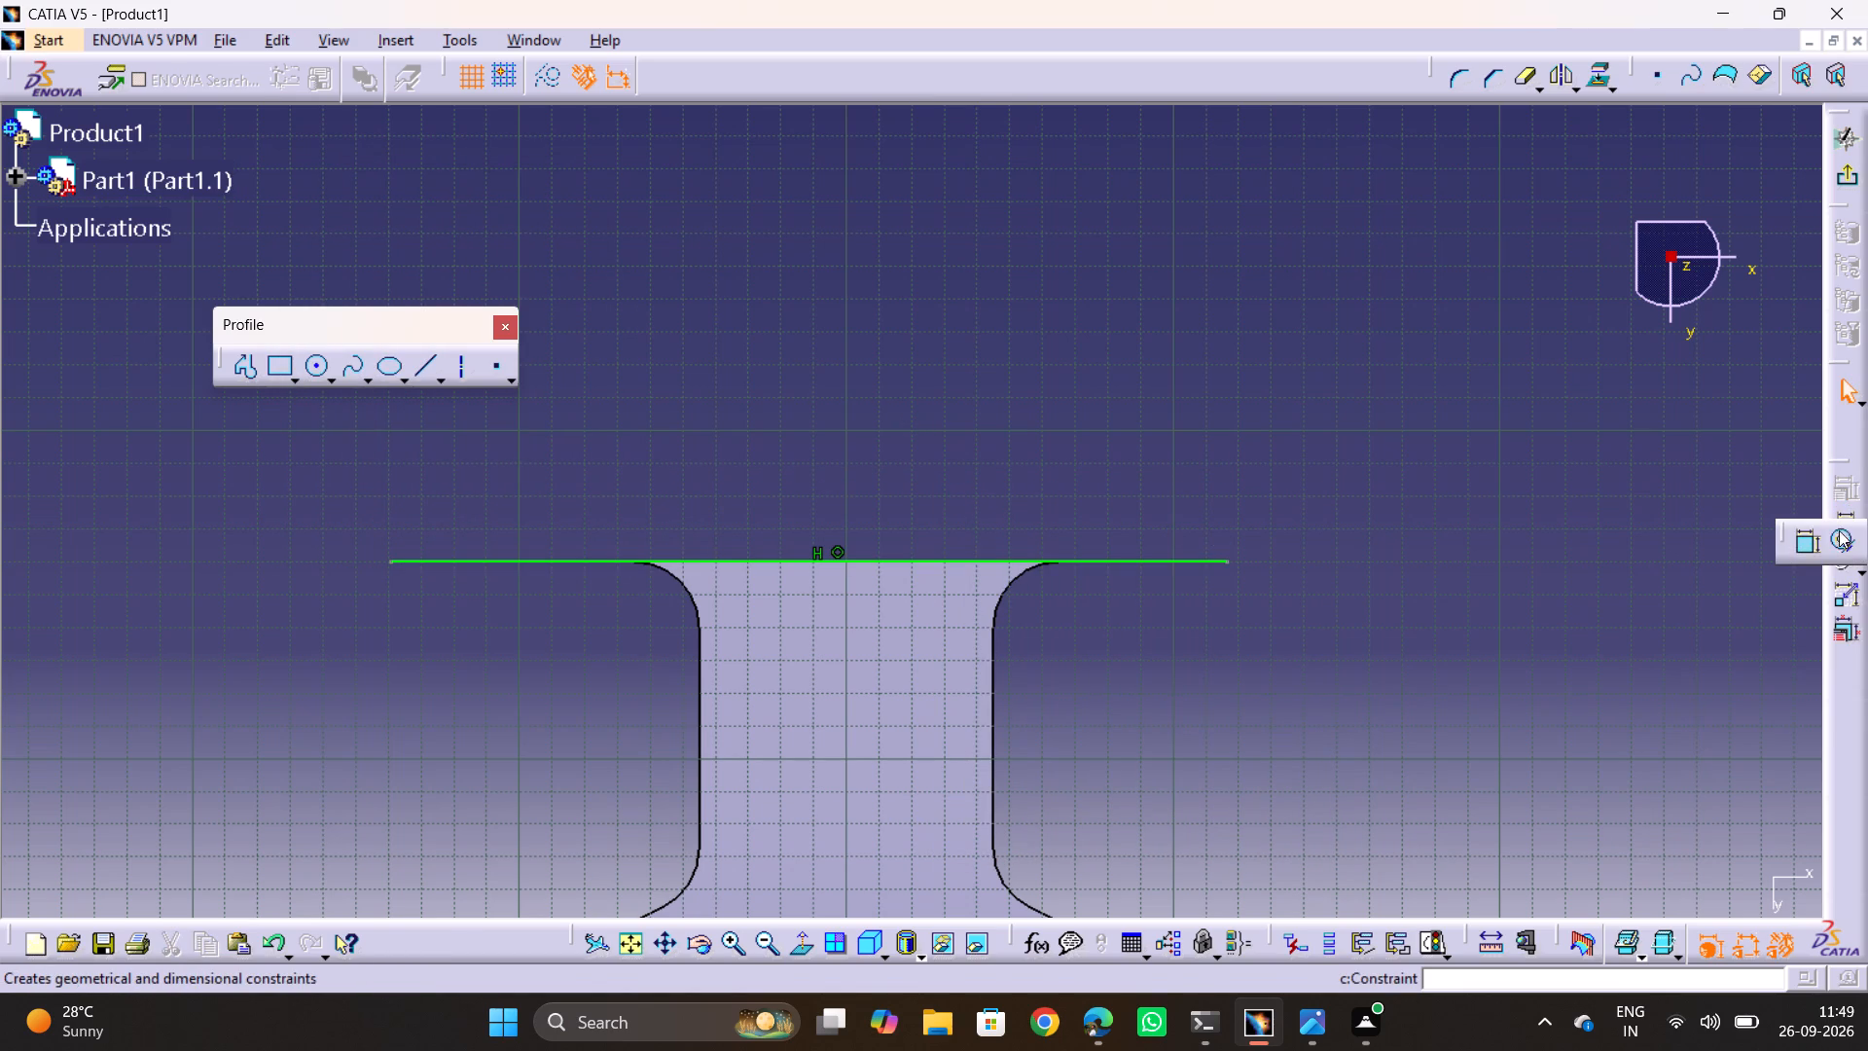
pyautogui.click(1798, 542)
pyautogui.click(1105, 566)
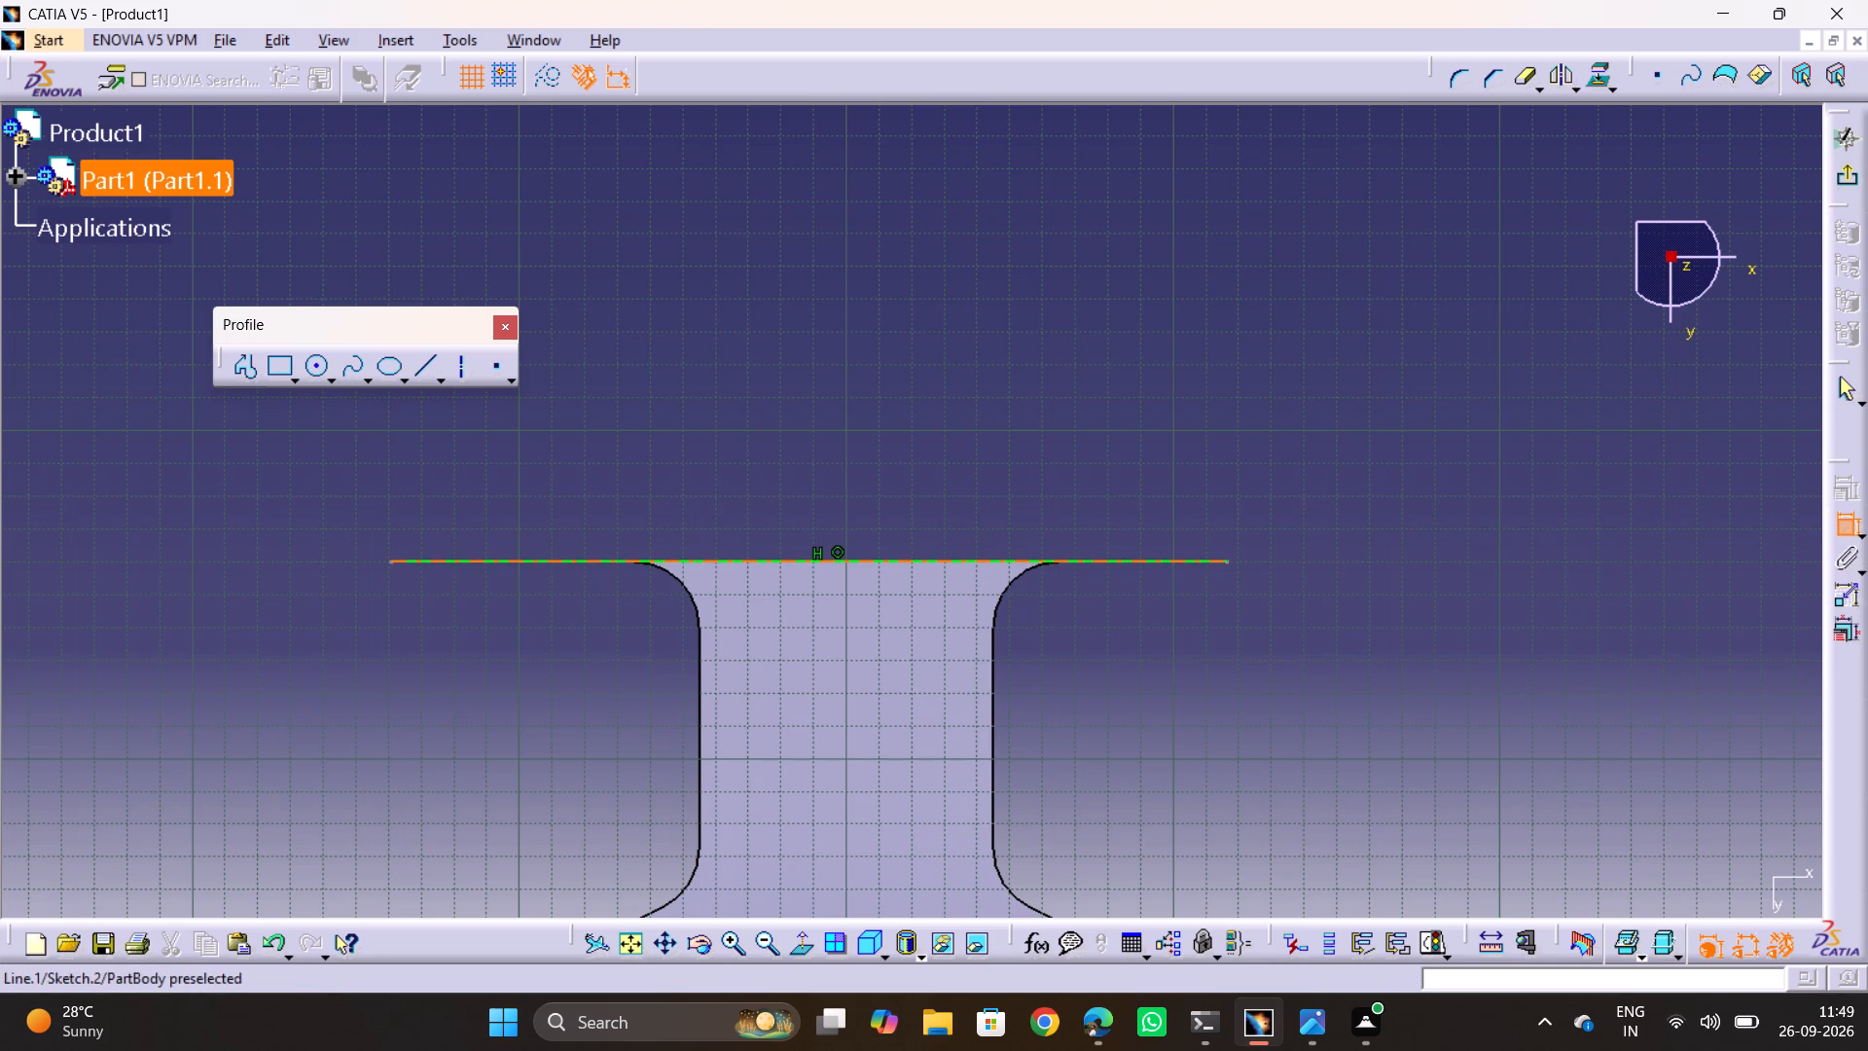
pyautogui.click(1102, 562)
pyautogui.click(1097, 703)
pyautogui.doubleClick(1097, 704)
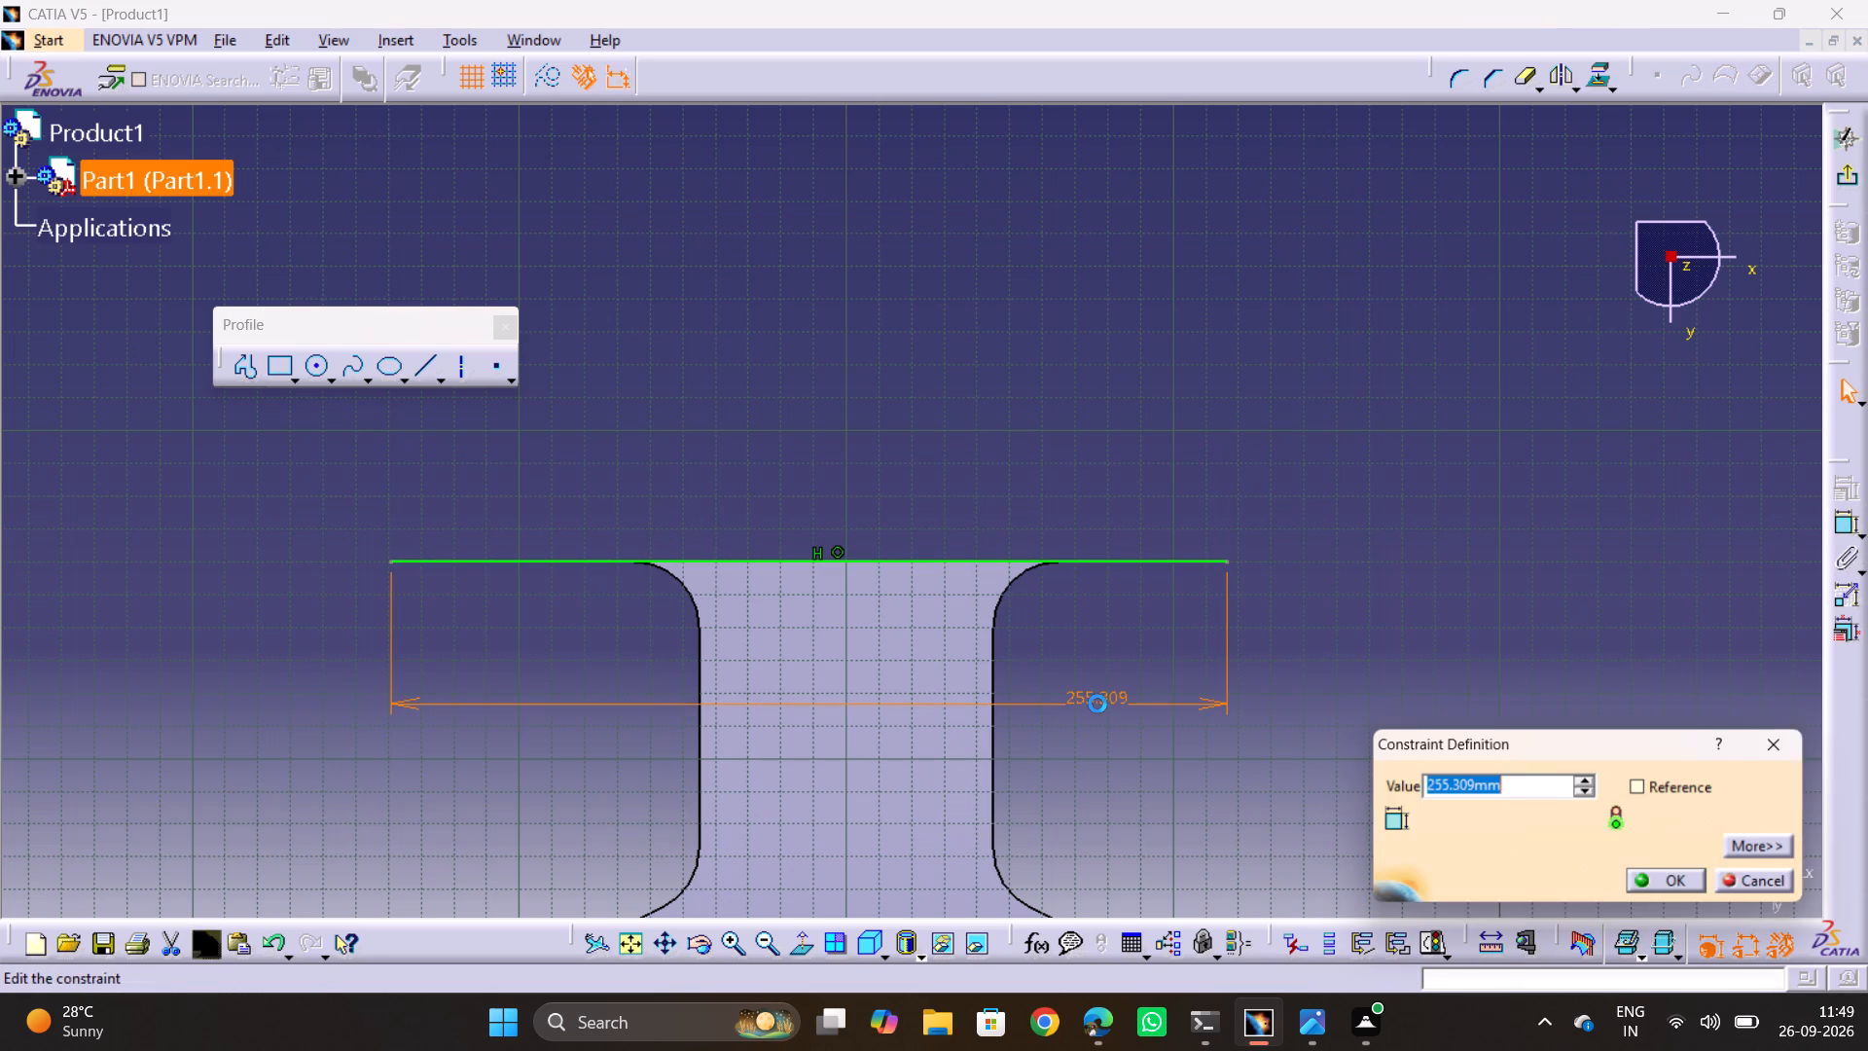
pyautogui.write('160')
pyautogui.press('Return')
# Dimension the distance from one end of the 160 mm line to the vertical axis and set it to 80 mm.
pyautogui.keyDown('ctrl'); pyautogui.moveTo(1108, 565); pyautogui.dragTo(1124, 667, button='middle'); pyautogui.keyUp('ctrl')
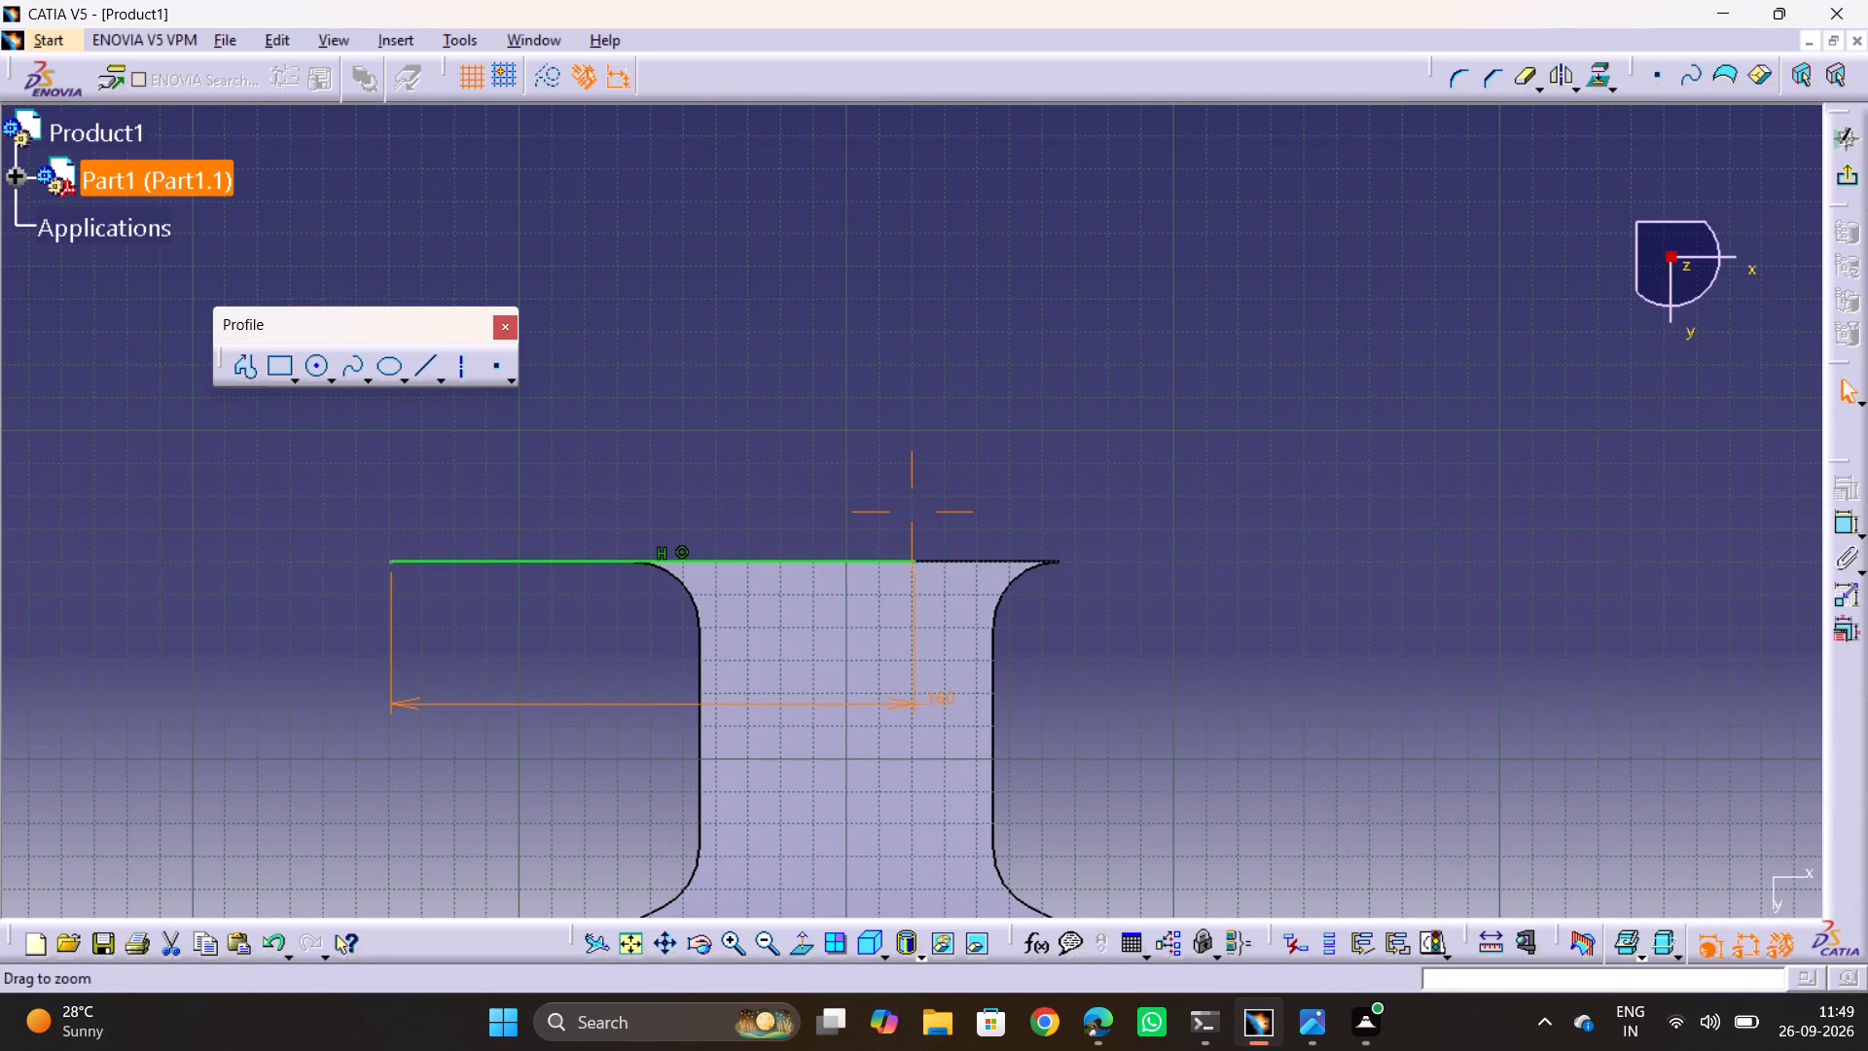
pyautogui.keyDown('ctrl'); pyautogui.moveTo(1124, 667); pyautogui.dragTo(1136, 778, button='middle'); pyautogui.keyUp('ctrl')
pyautogui.keyDown('ctrl'); pyautogui.moveTo(1024, 640); pyautogui.dragTo(1028, 520, button='middle'); pyautogui.keyUp('ctrl')
pyautogui.moveTo(1005, 531); pyautogui.dragTo(1058, 437, button='middle')
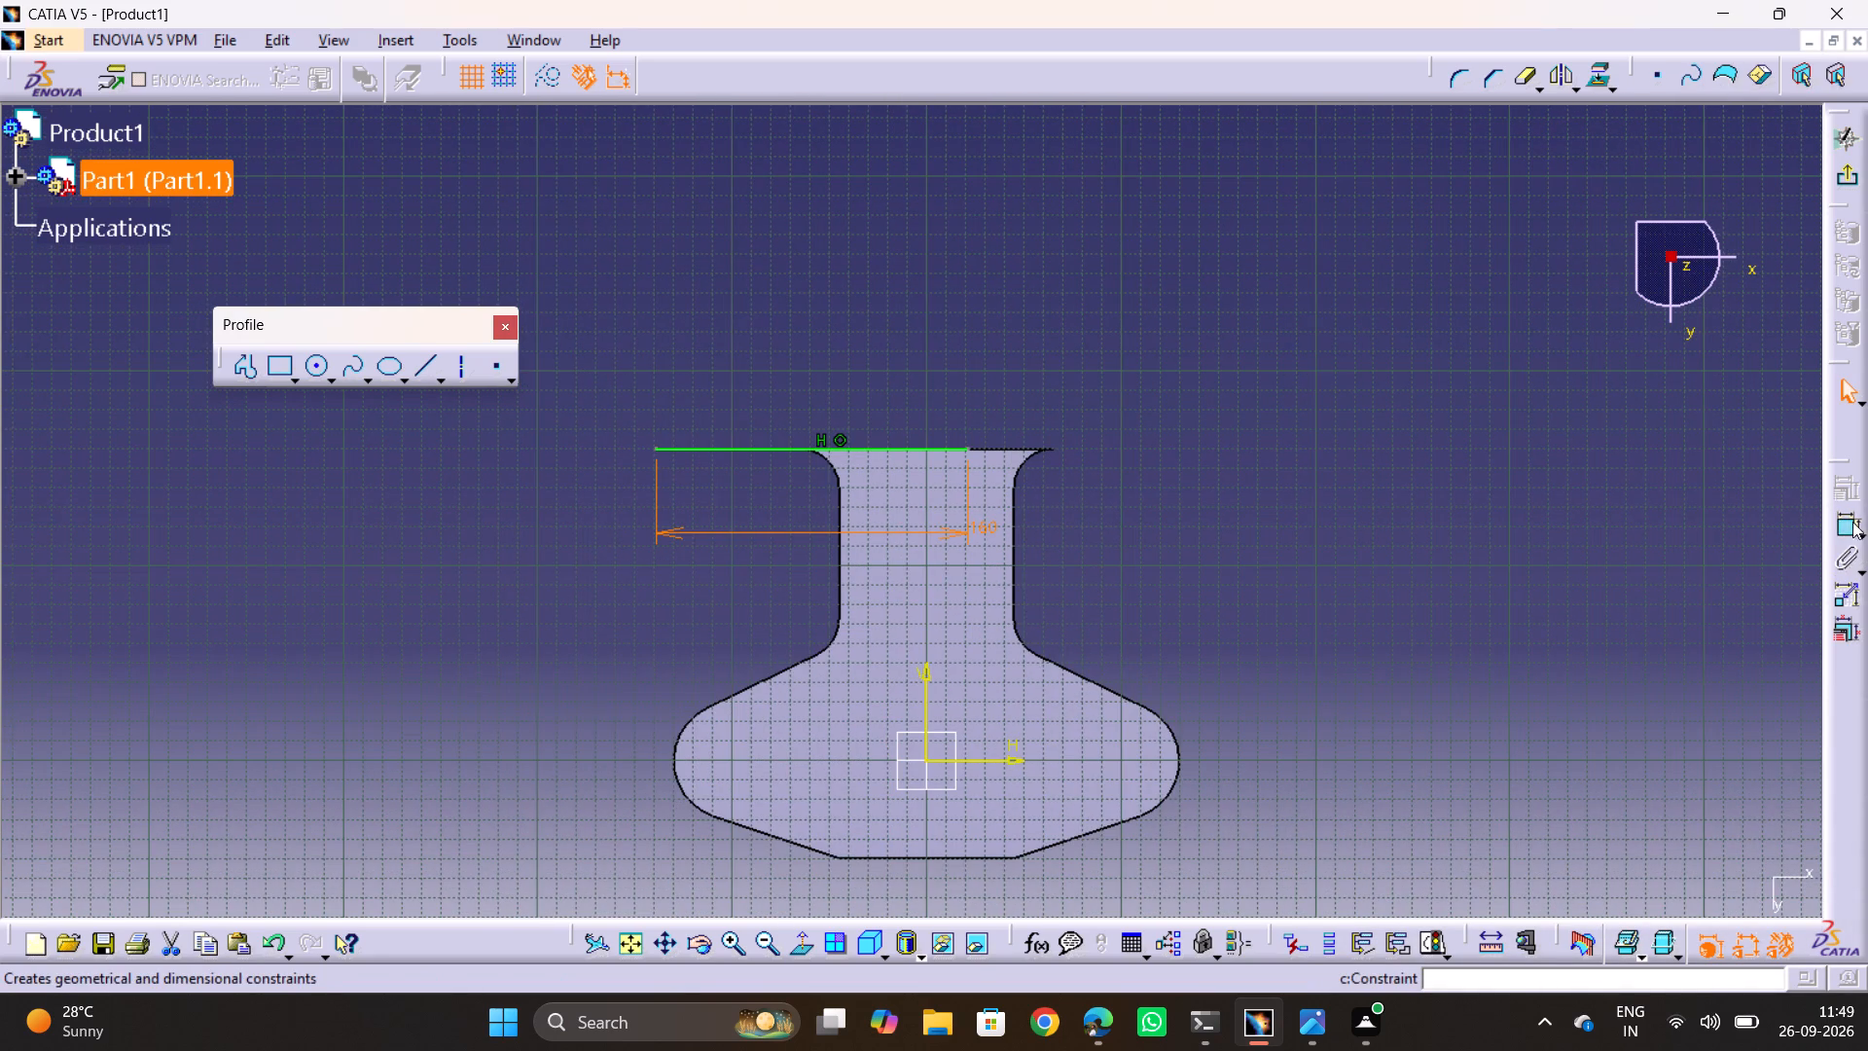
pyautogui.click(1853, 522)
pyautogui.click(1805, 554)
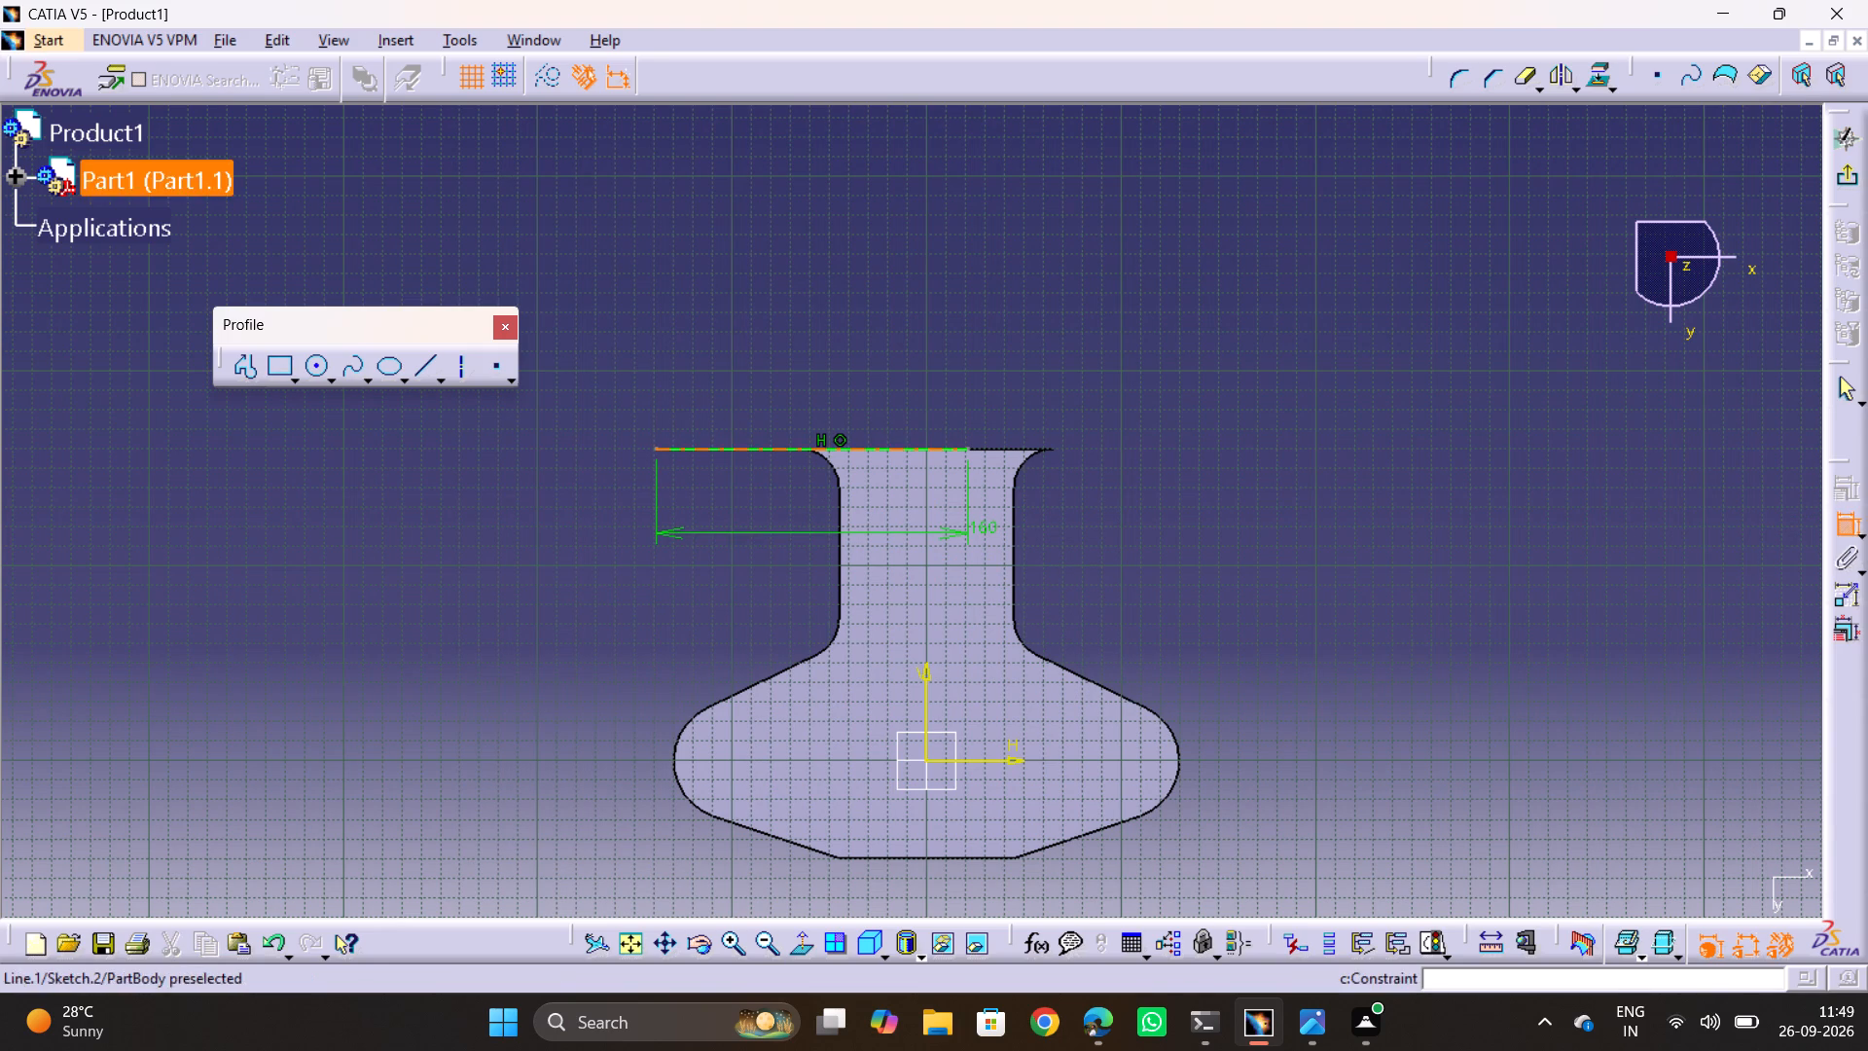
pyautogui.click(654, 453)
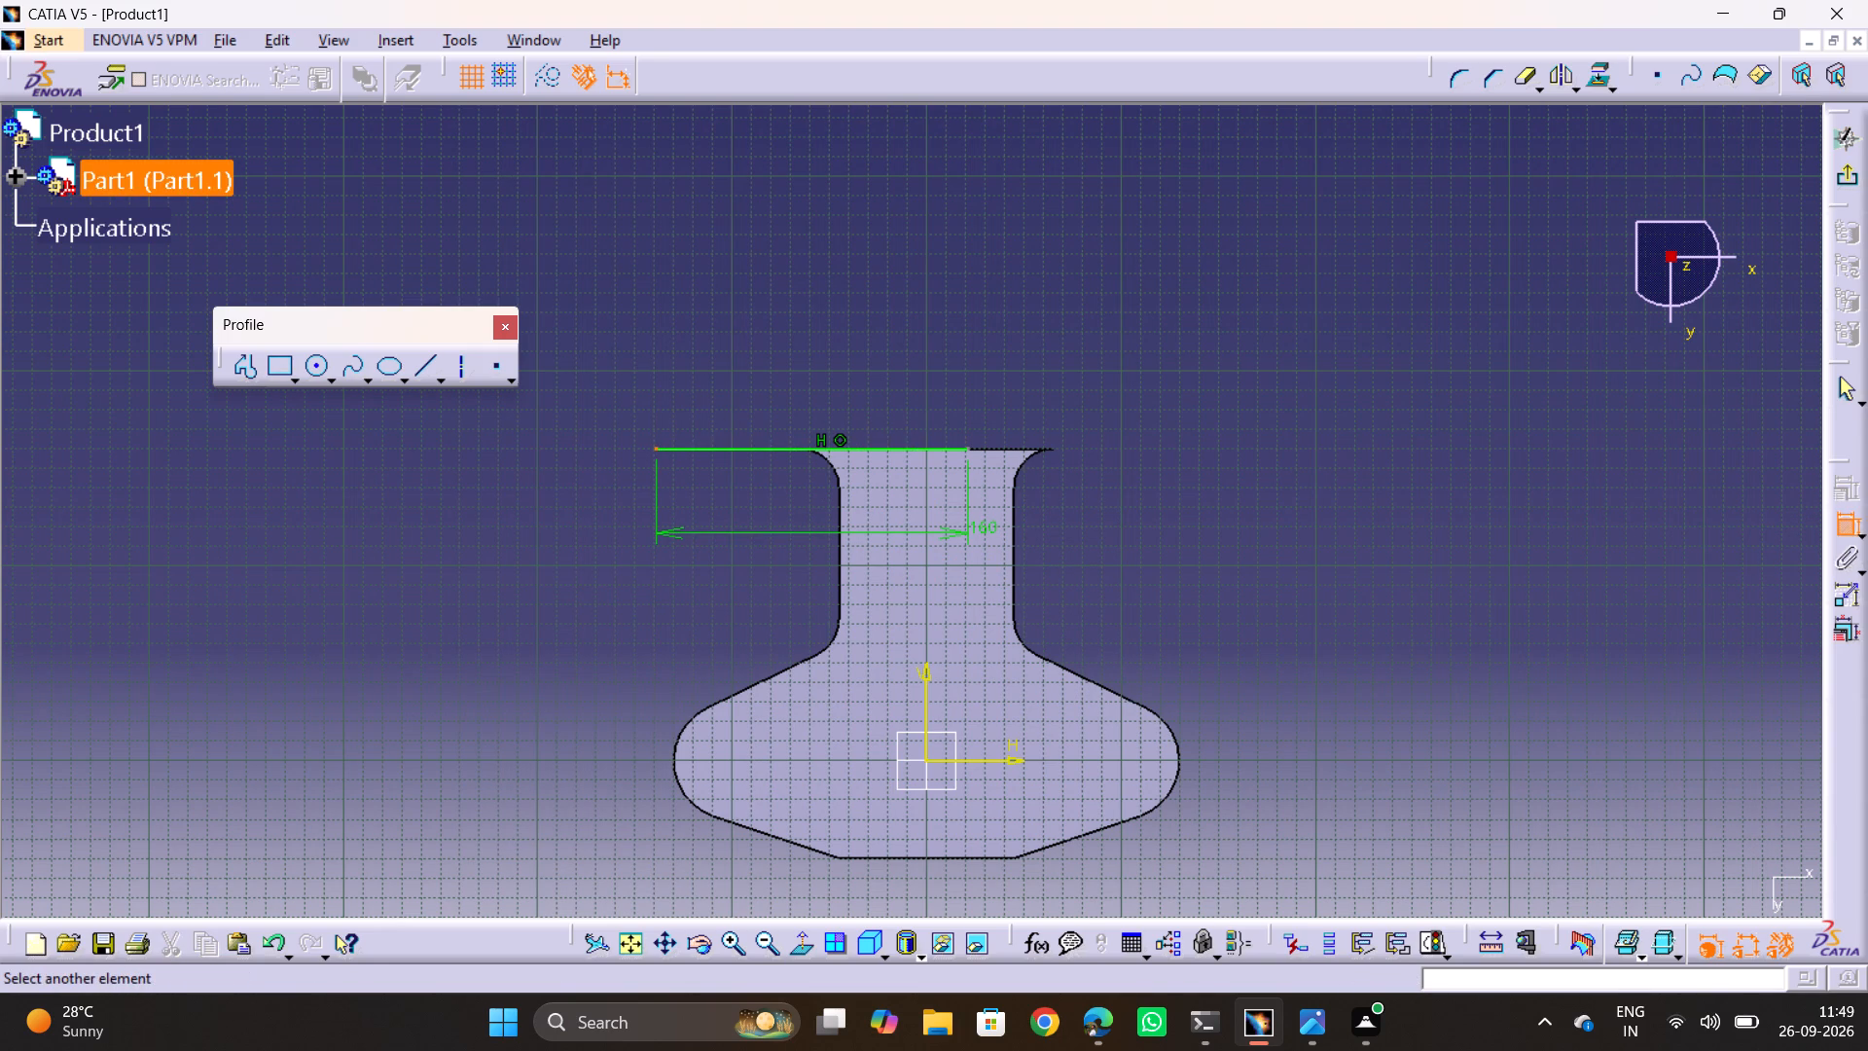
pyautogui.click(920, 706)
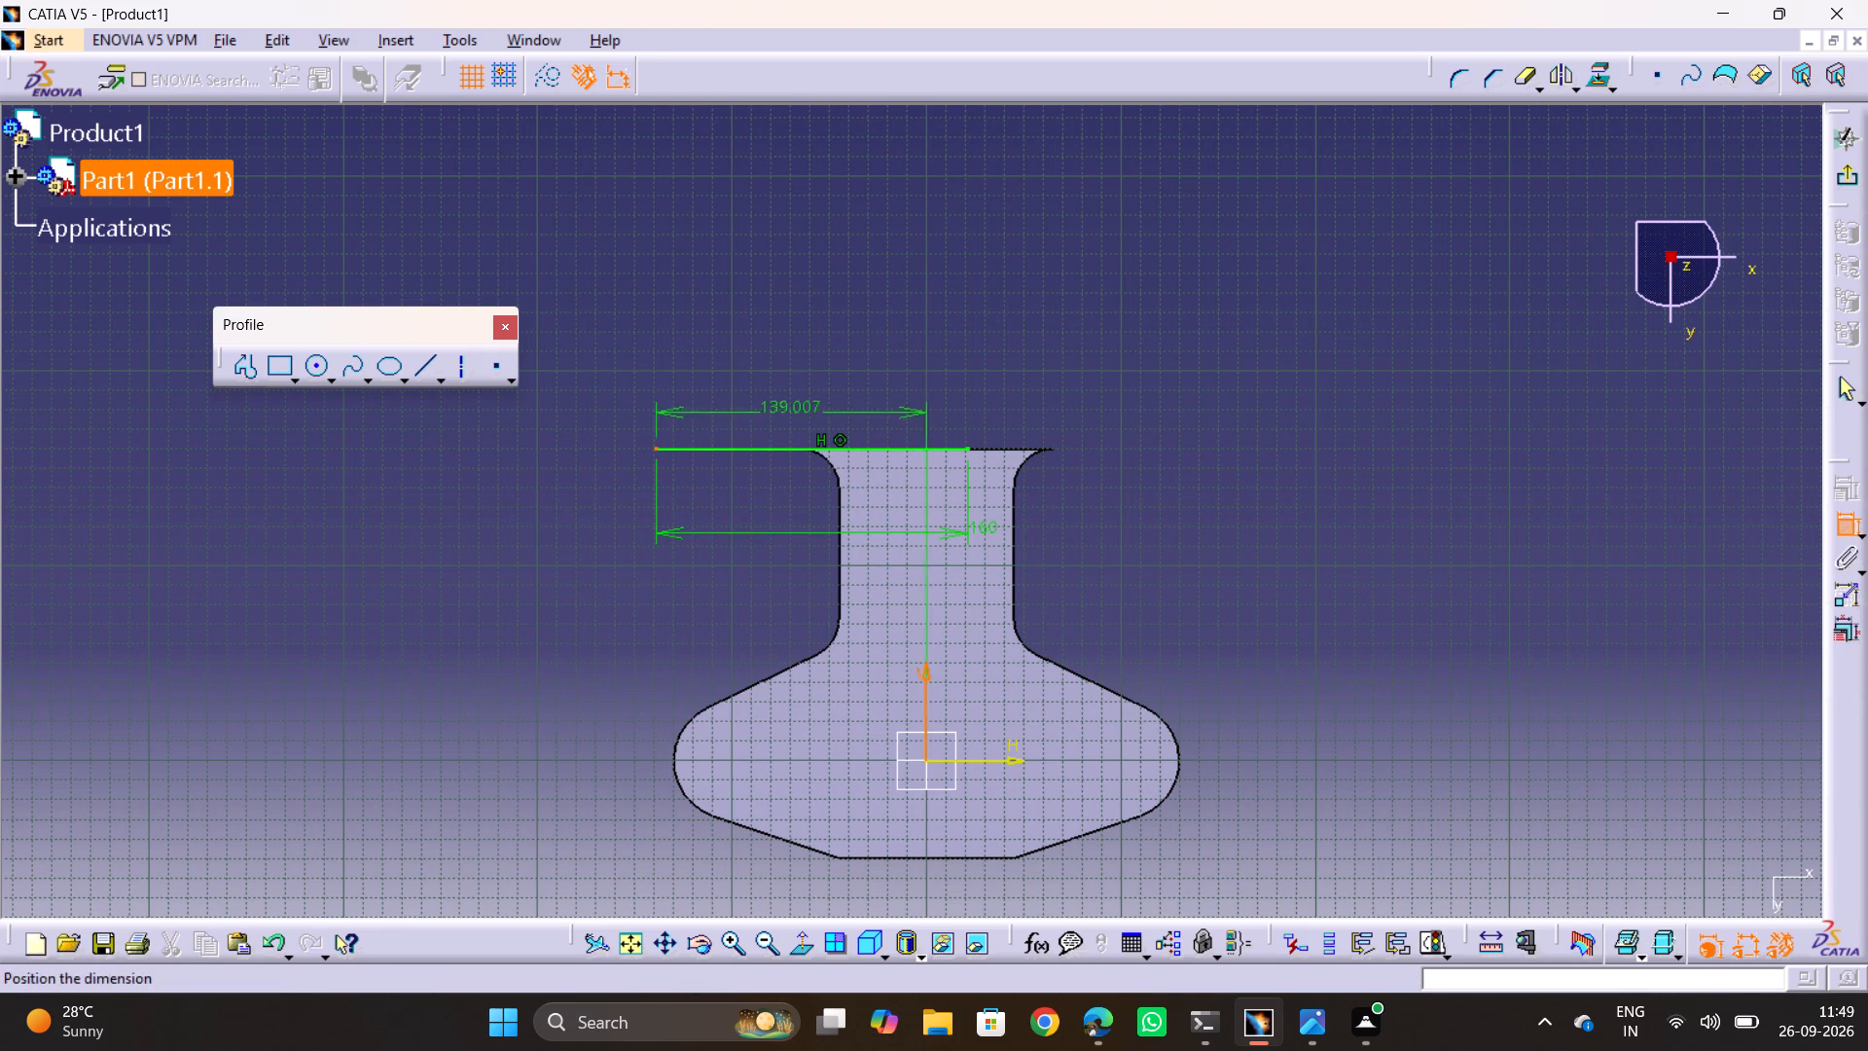
pyautogui.click(717, 569)
pyautogui.doubleClick(727, 571)
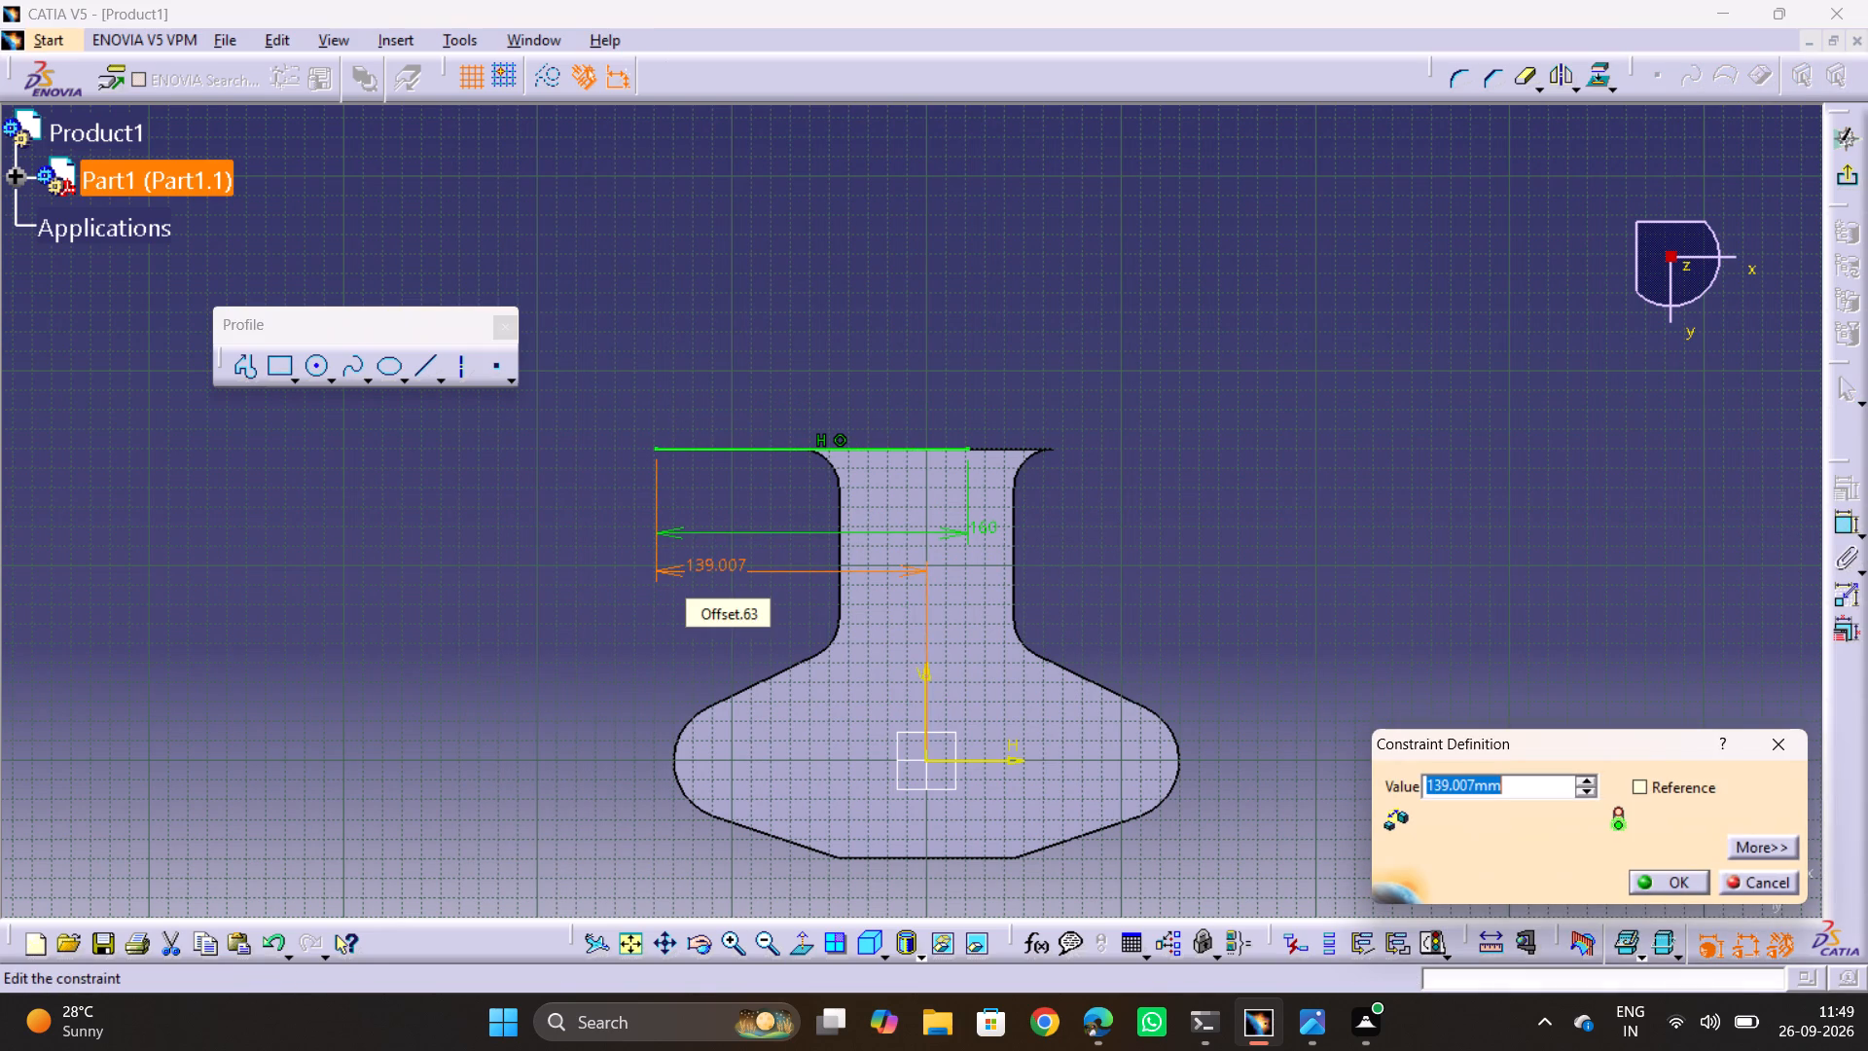
pyautogui.write('80')
pyautogui.press('Return')
pyautogui.click(1189, 284)
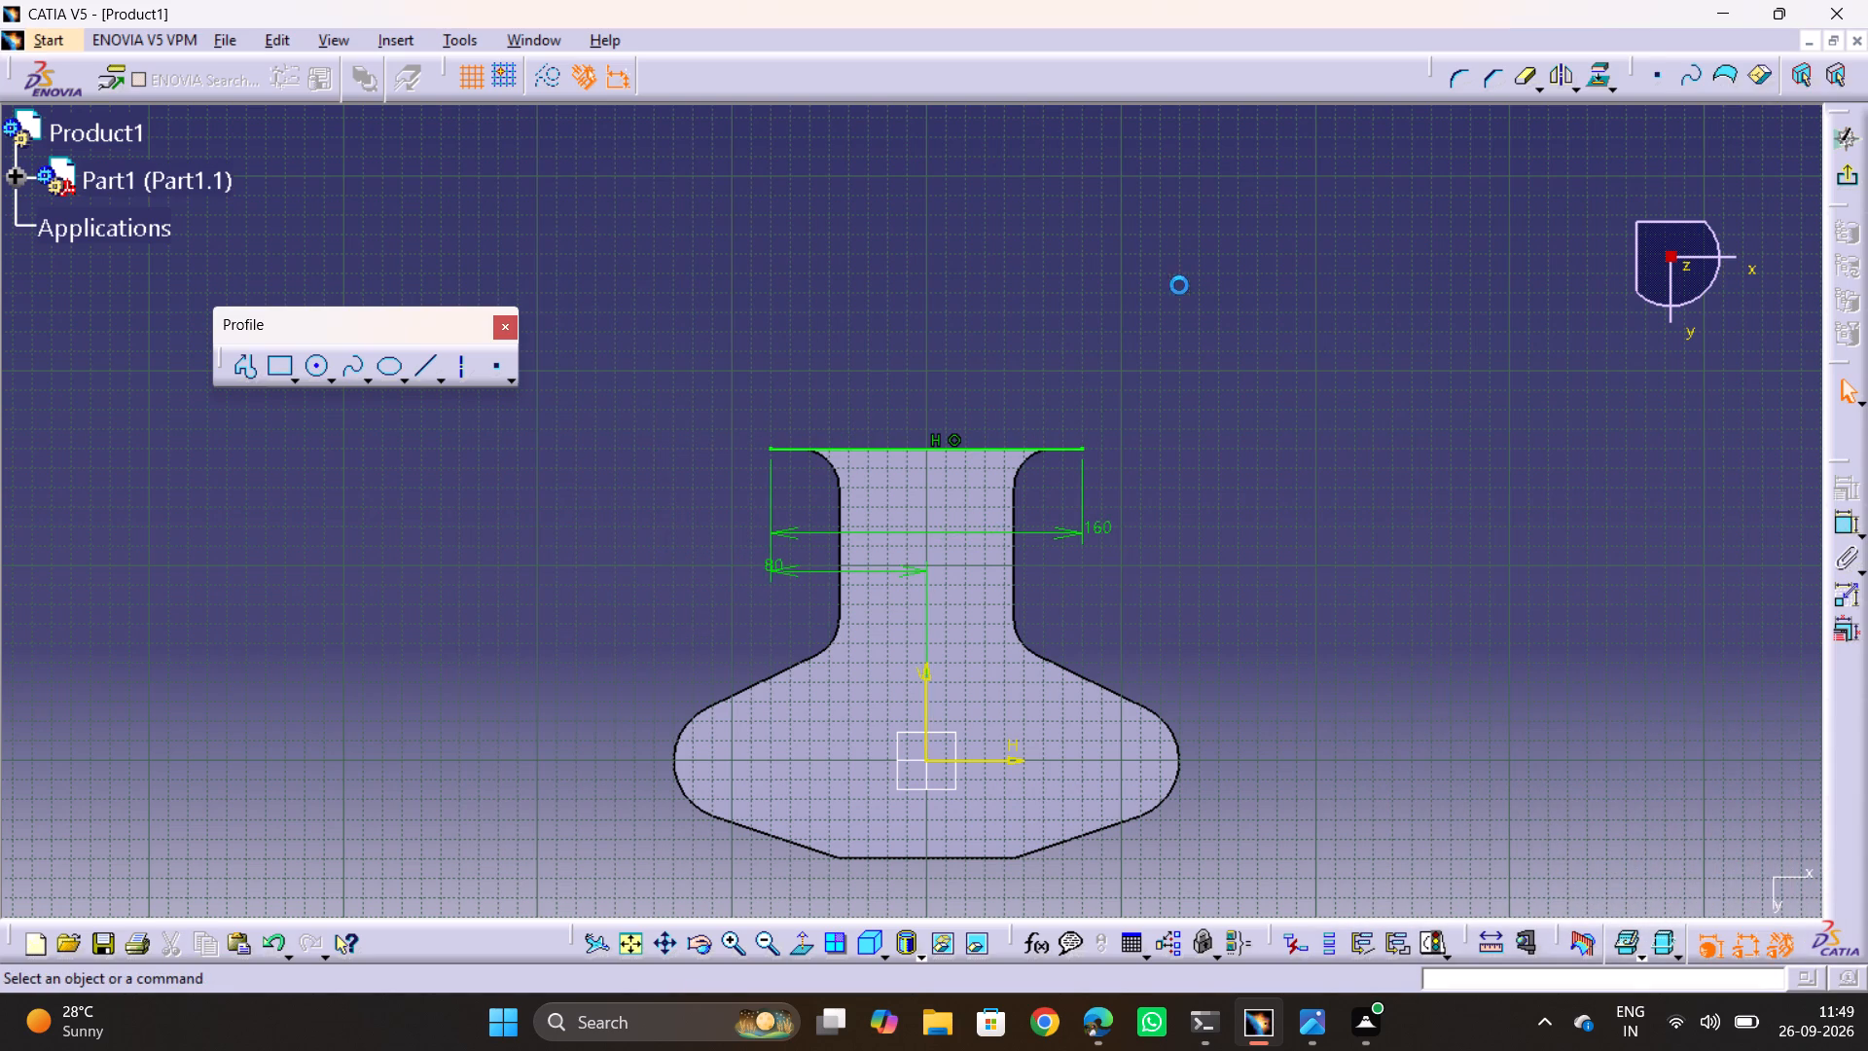
# Check the lower fork in reference drawing 1.jpg and offset the 160 mm line by 20 mm, away from the plate.
pyautogui.keyDown('ctrl'); pyautogui.moveTo(1056, 406); pyautogui.dragTo(1055, 358, button='middle'); pyautogui.keyUp('ctrl')
pyautogui.moveTo(1098, 323); pyautogui.dragTo(1113, 393, button='middle')
pyautogui.hotkey('alt', 'Tab')
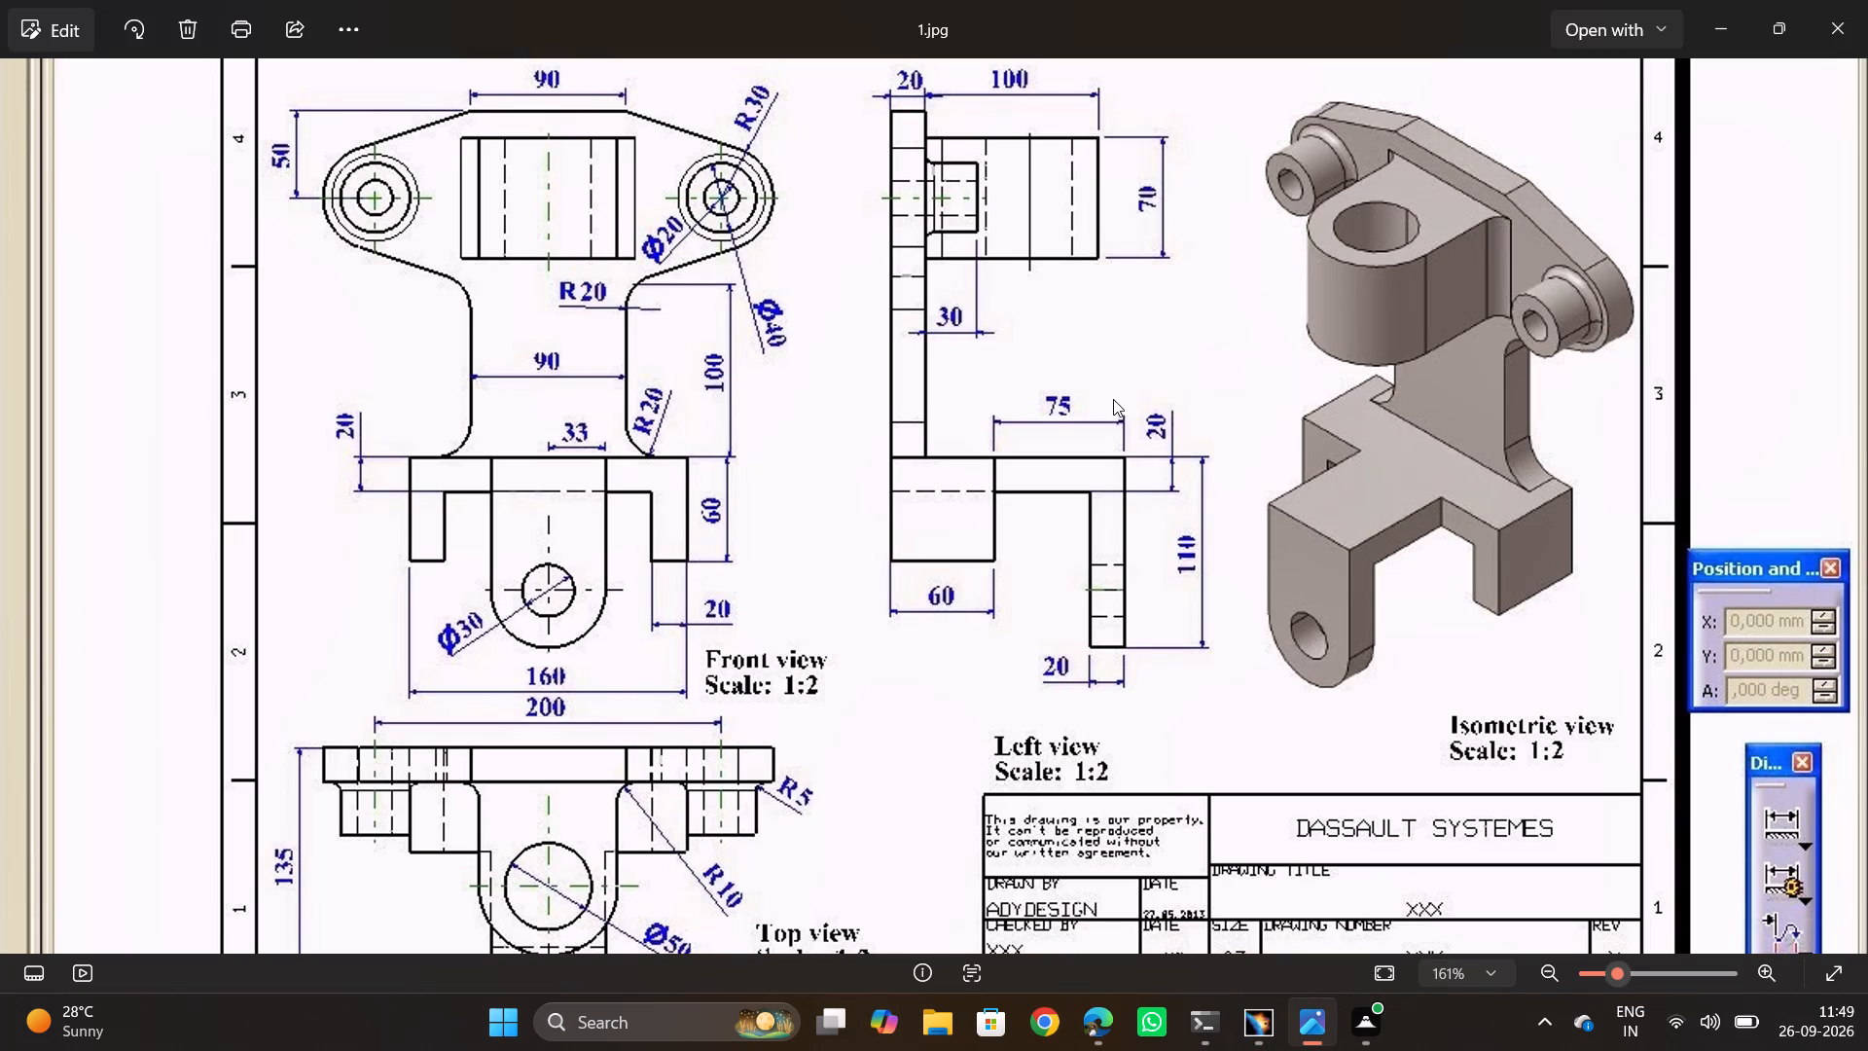
pyautogui.hotkey('alt', 'Tab')
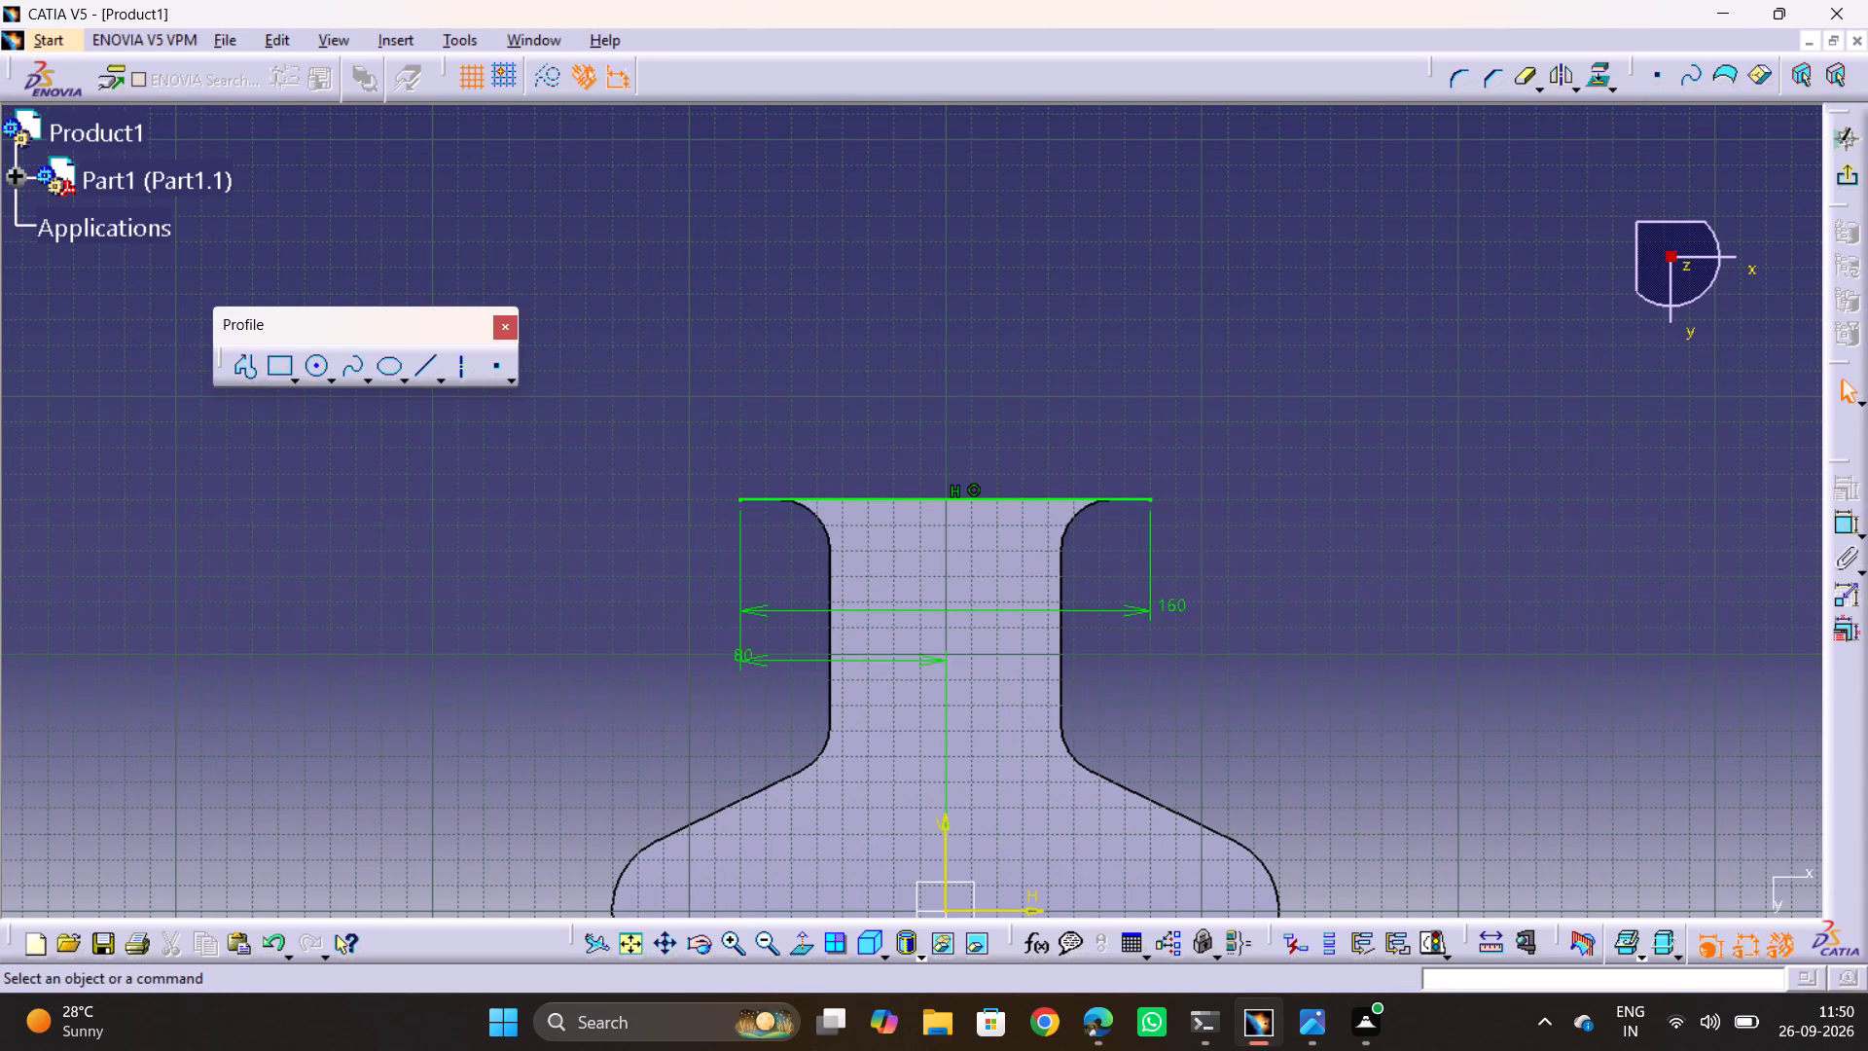
pyautogui.click(1560, 81)
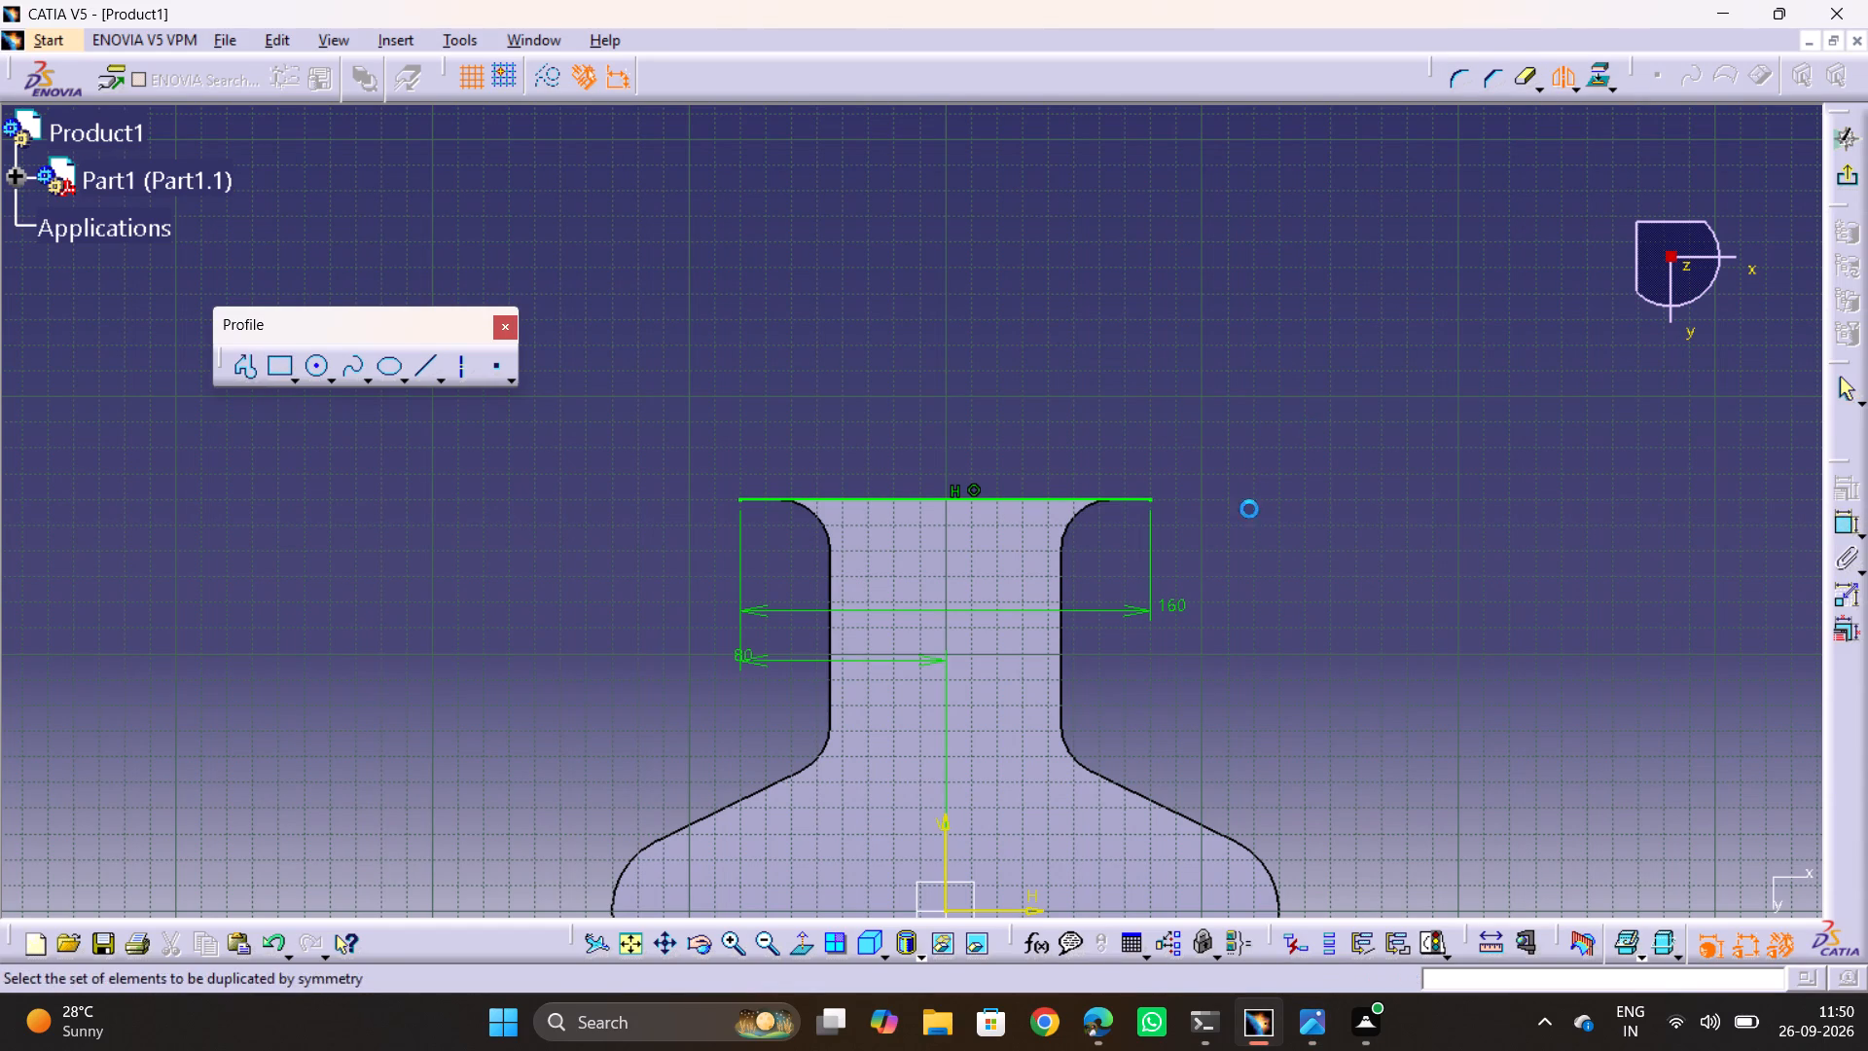
pyautogui.click(1120, 495)
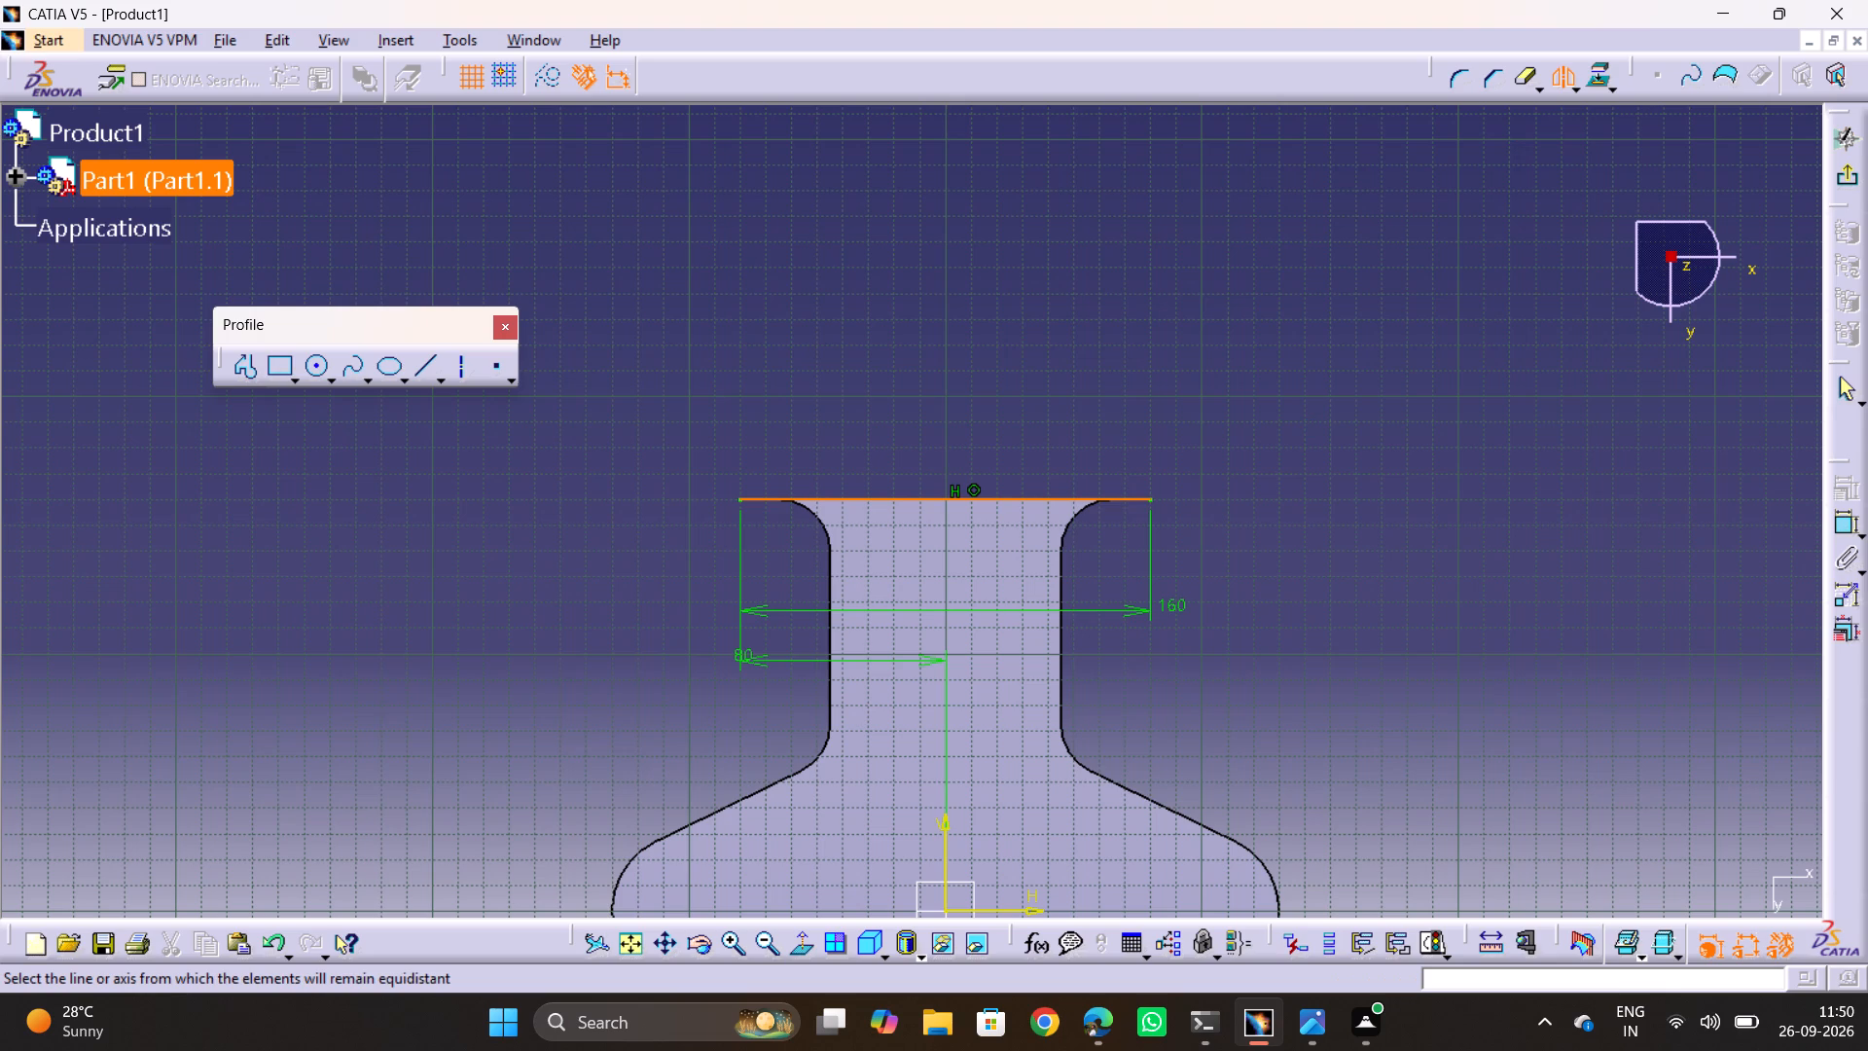
pyautogui.click(1576, 87)
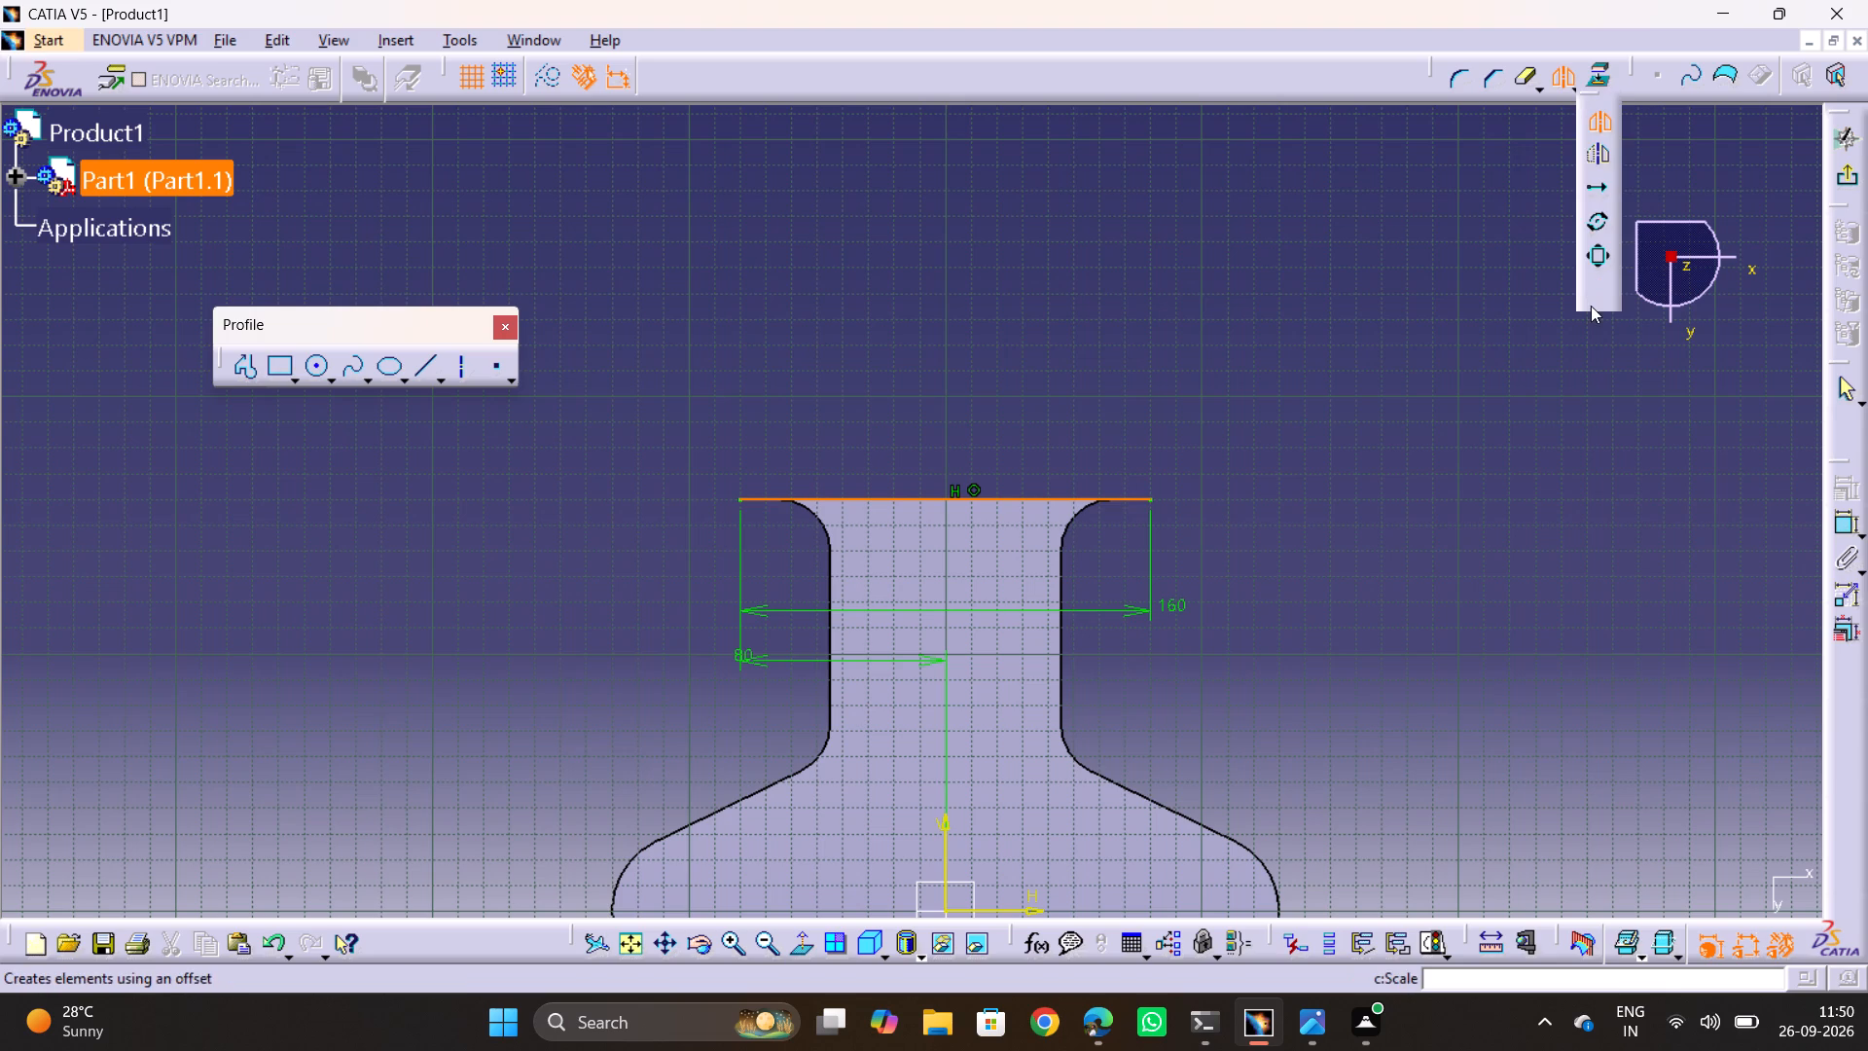
pyautogui.click(1596, 300)
pyautogui.click(1120, 503)
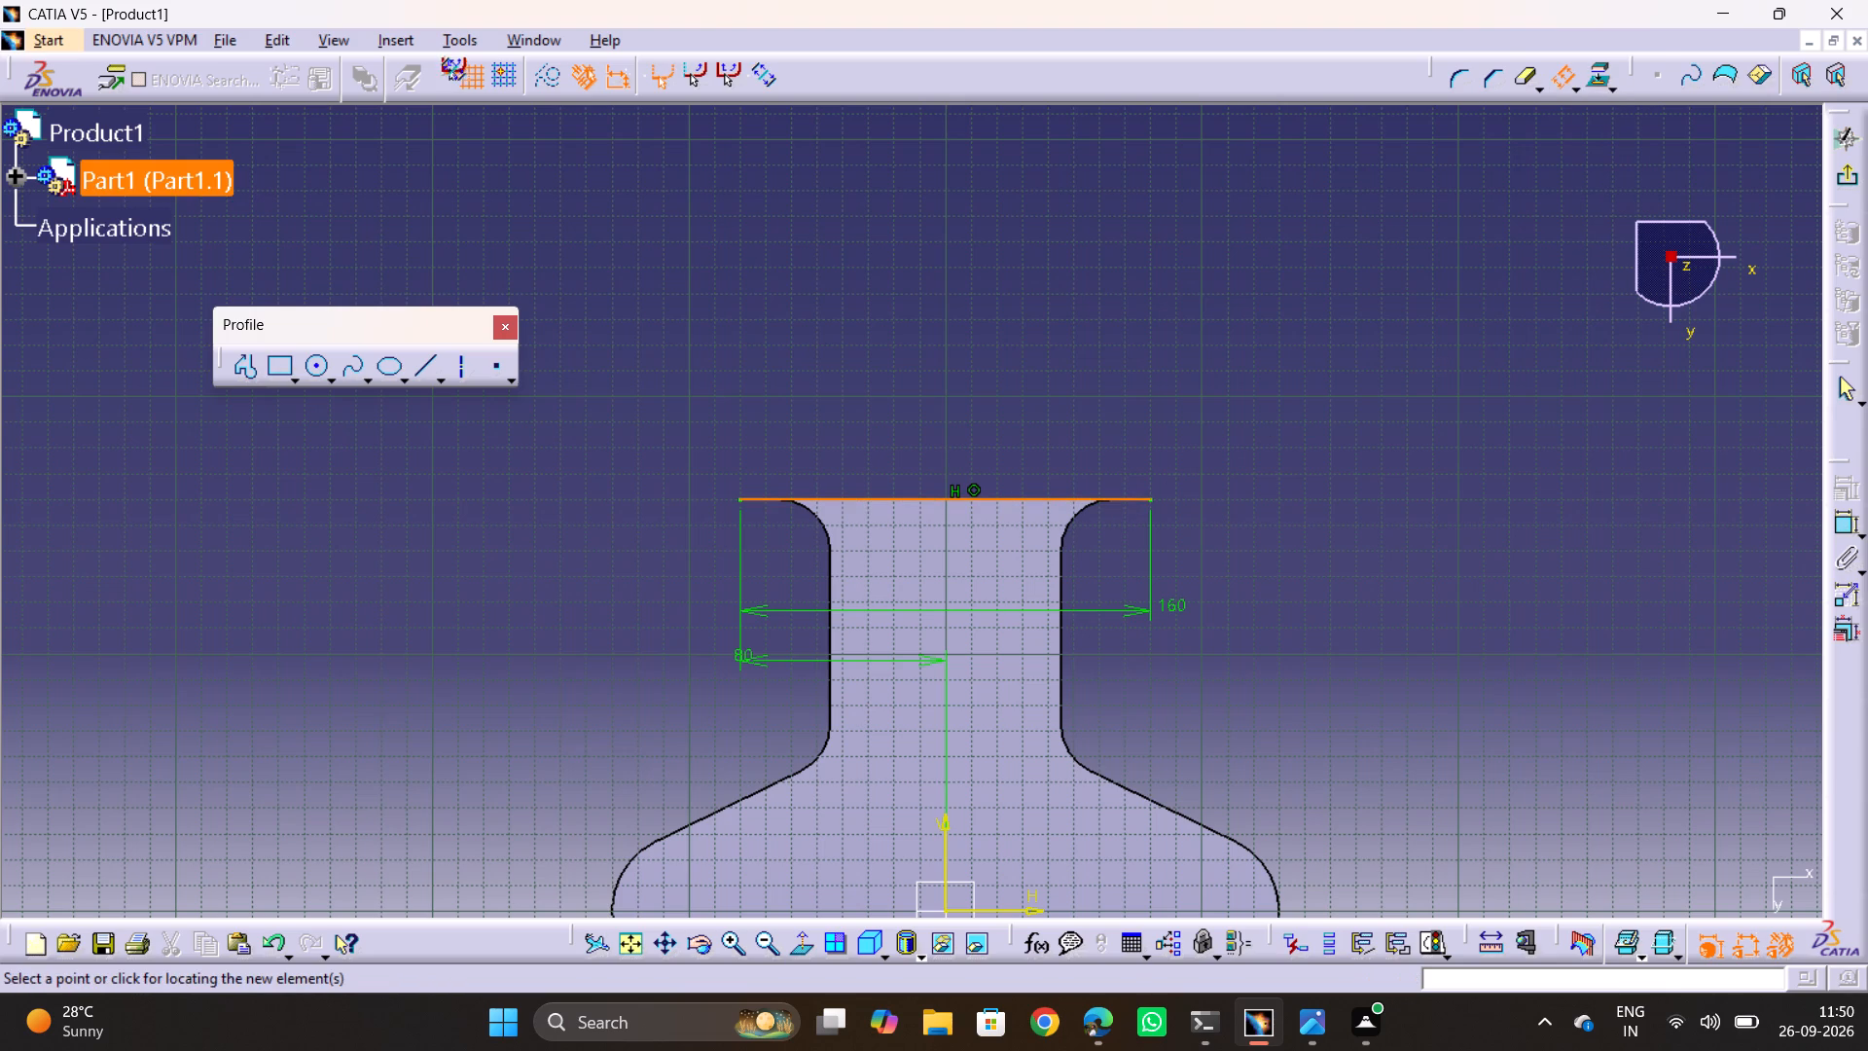
pyautogui.click(1083, 452)
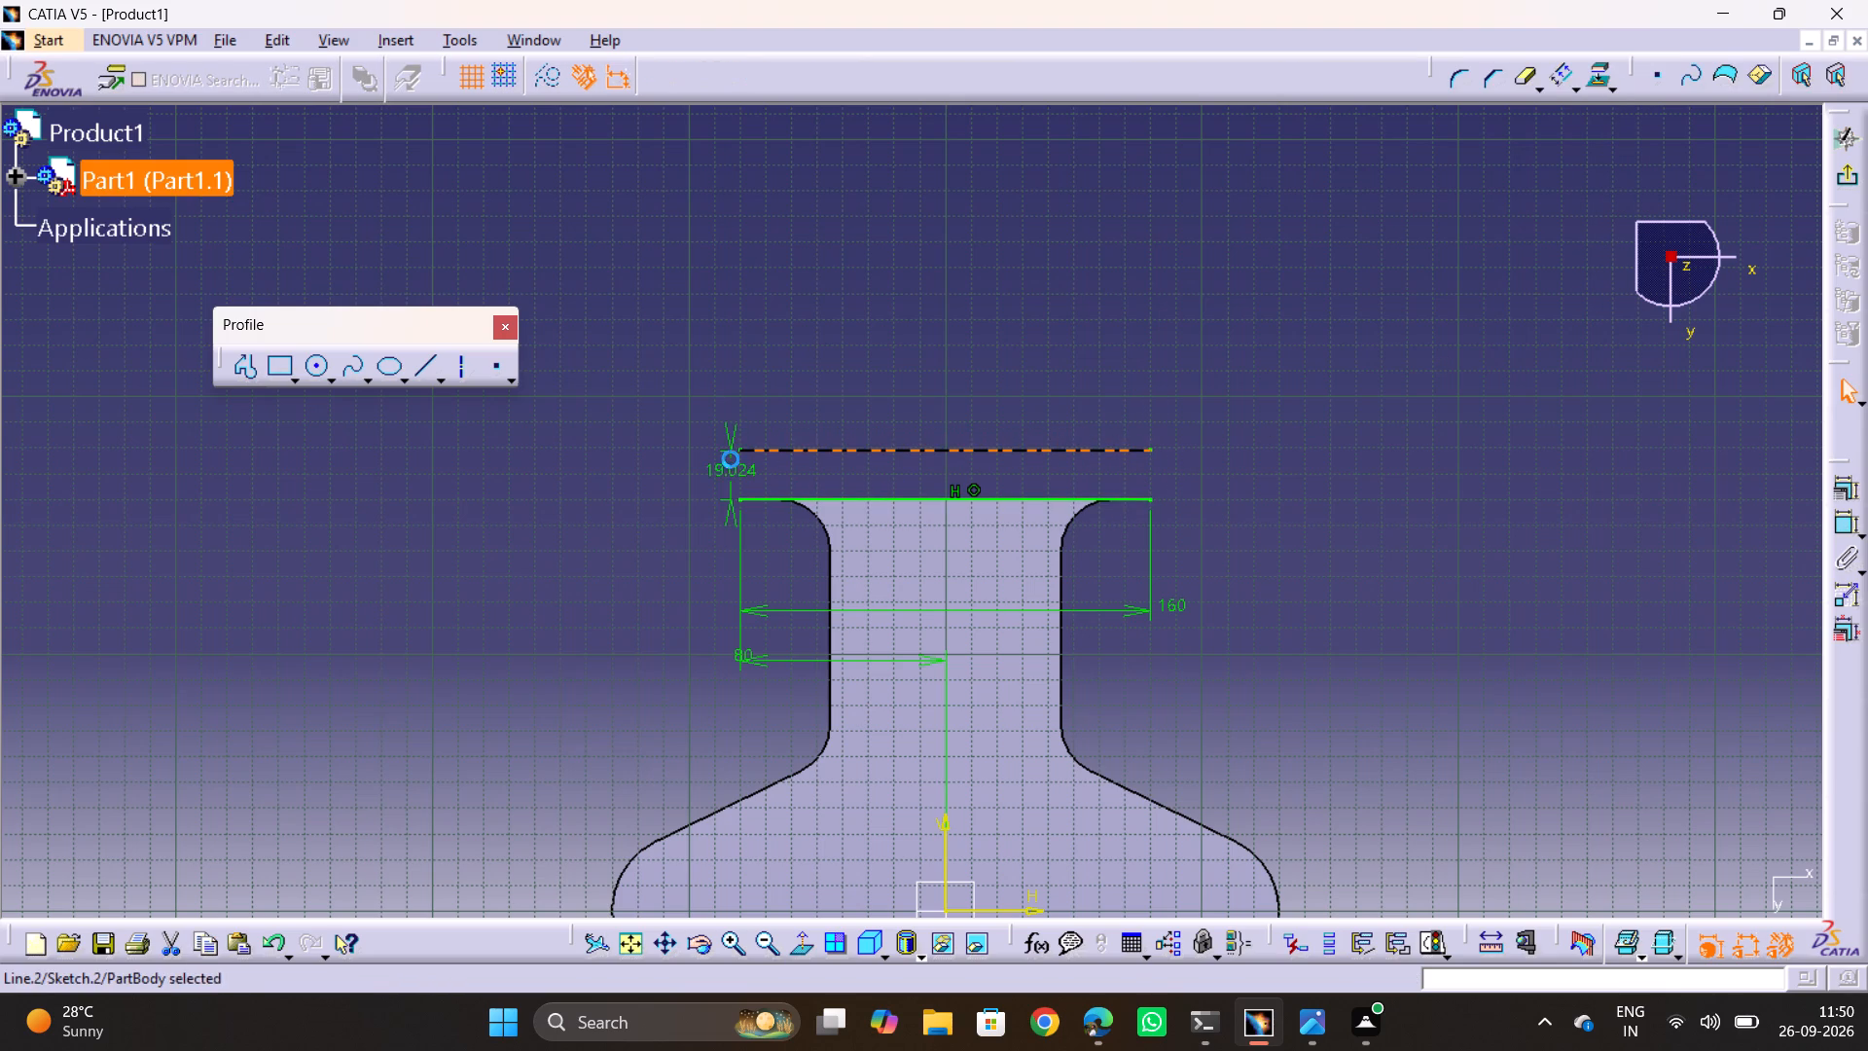
pyautogui.doubleClick(725, 468)
pyautogui.write('20')
pyautogui.press('Return')
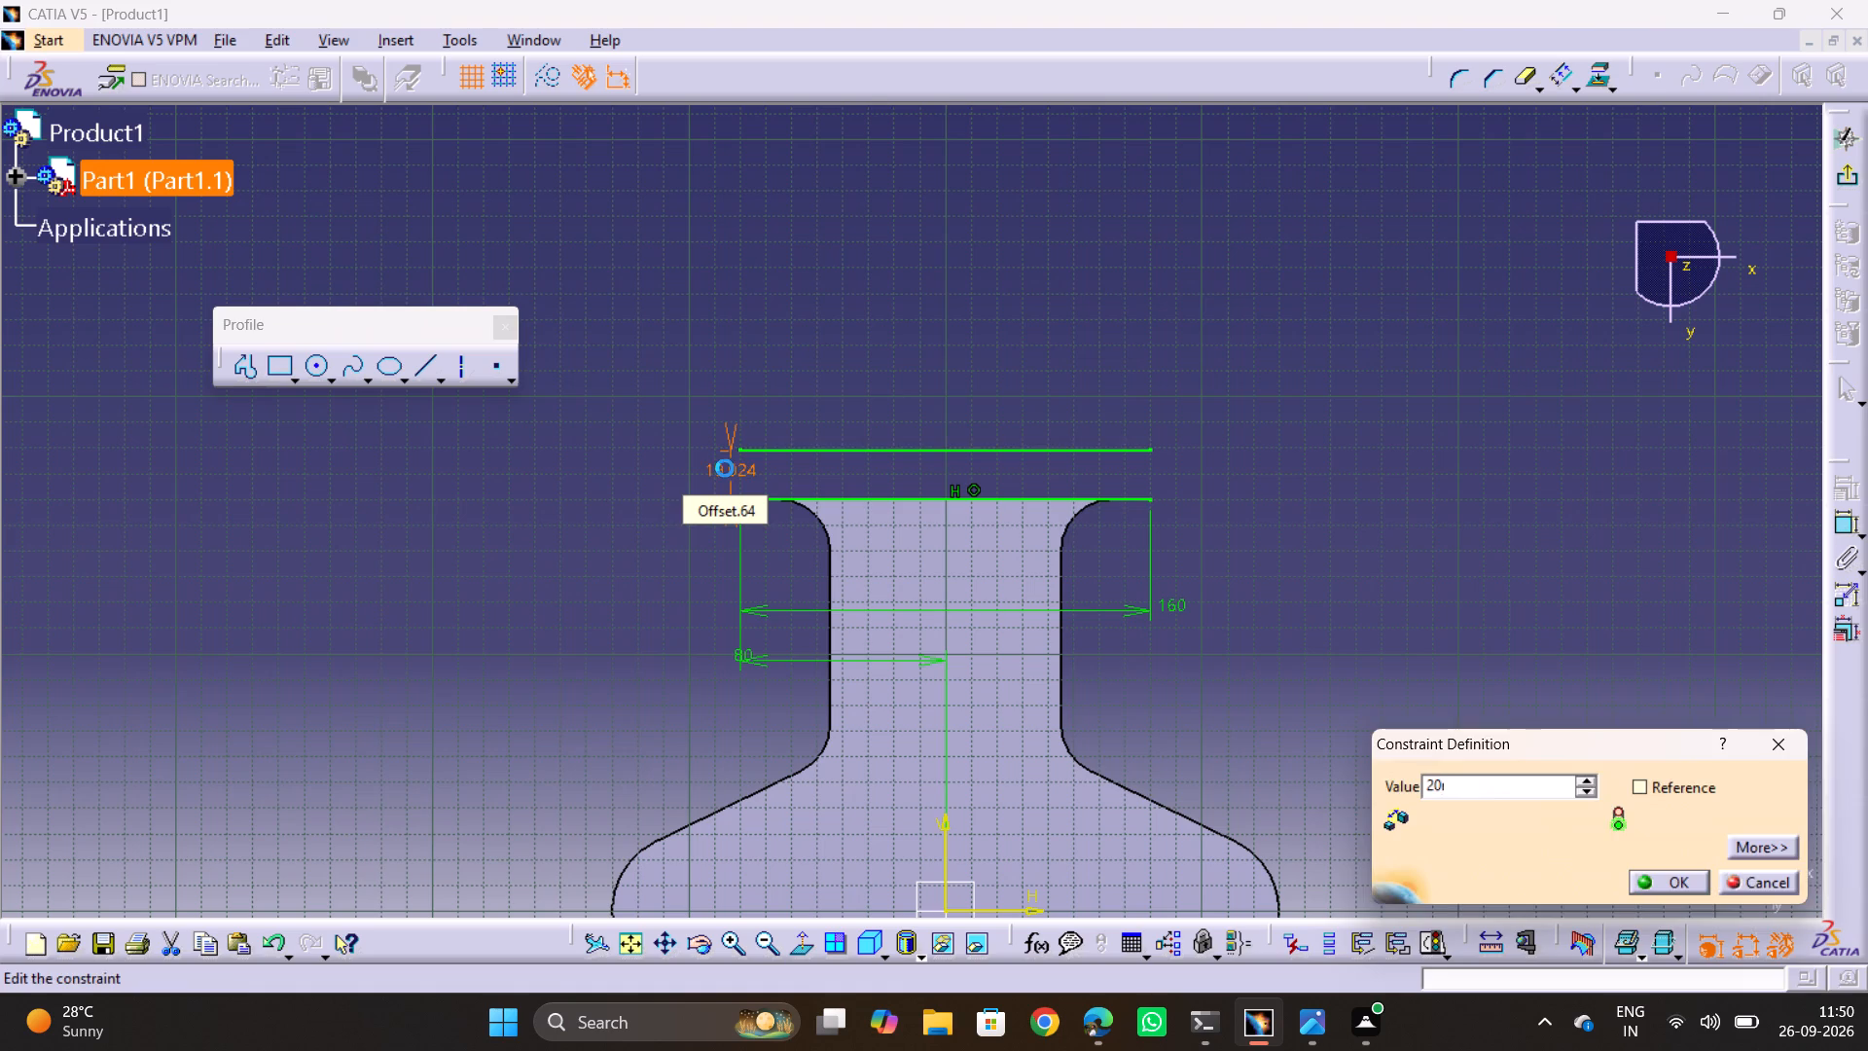
pyautogui.click(1286, 400)
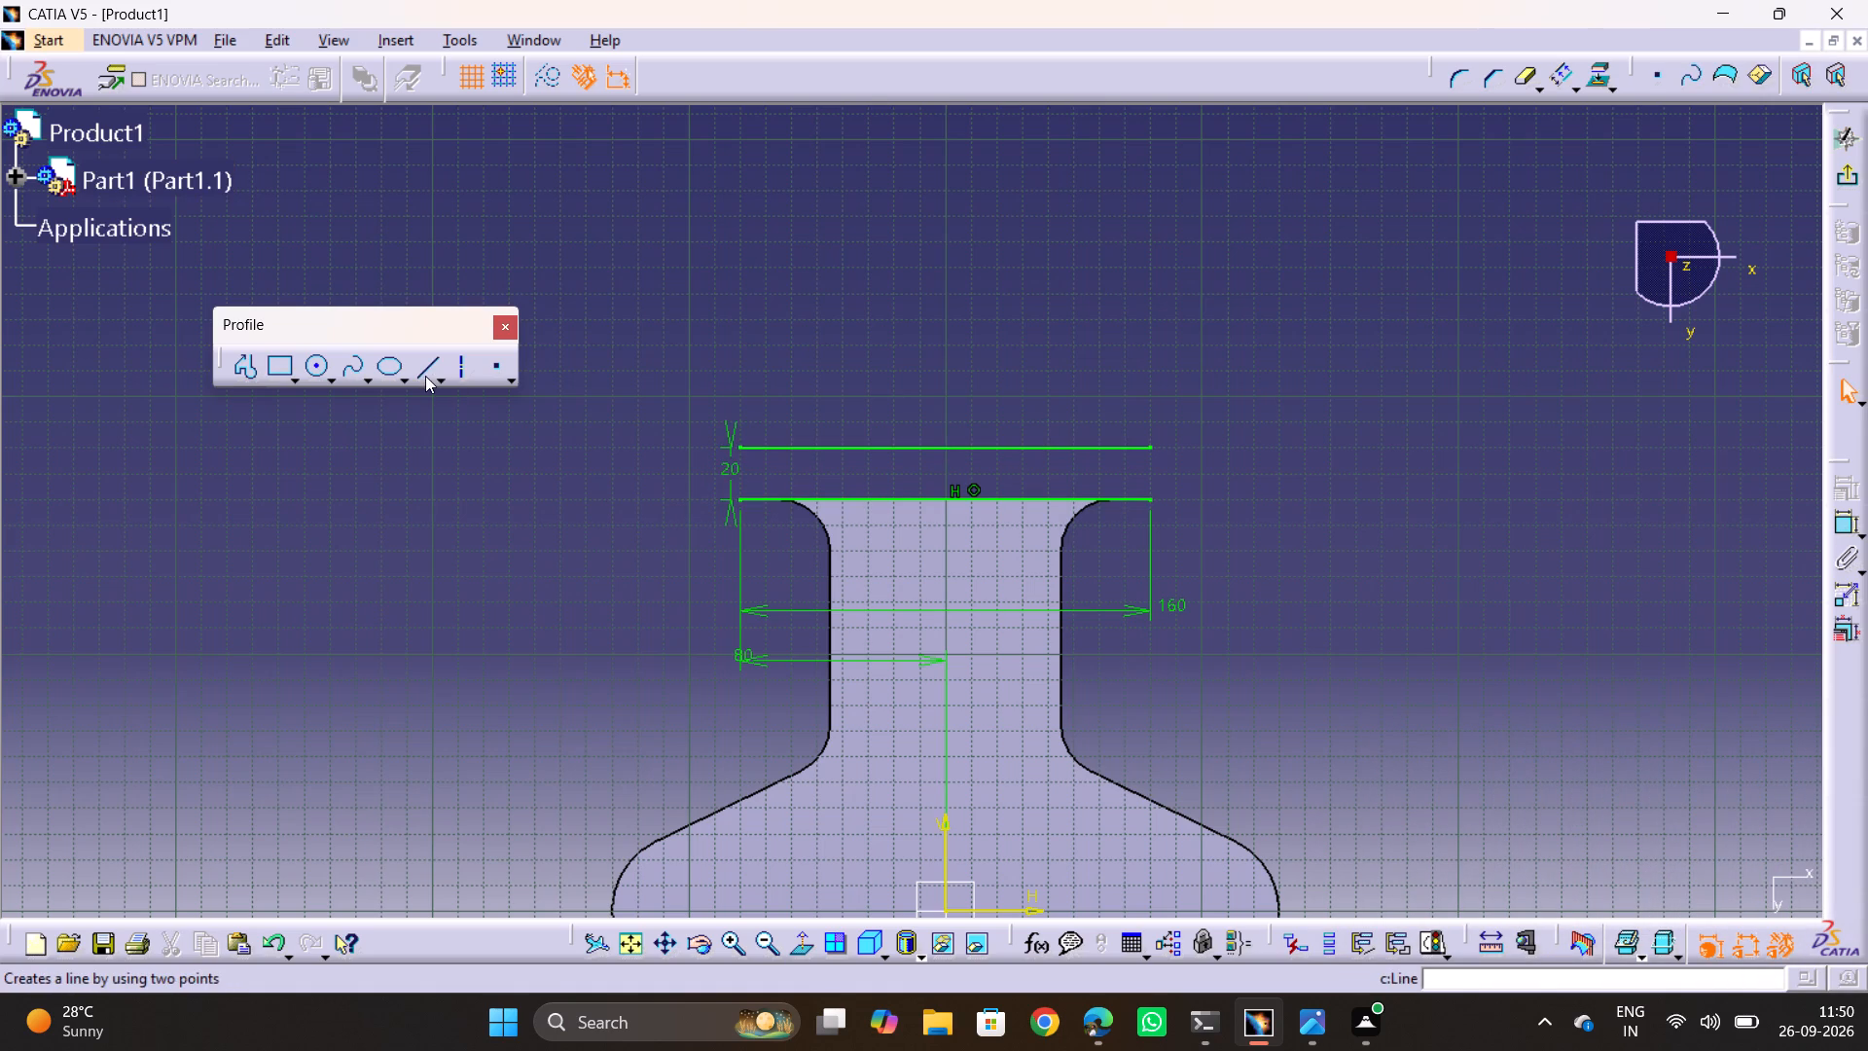
# Draw a vertical line outward from the 160 mm line's end at H -80 mm and set its length to 60 mm.
pyautogui.click(425, 373)
pyautogui.click(745, 498)
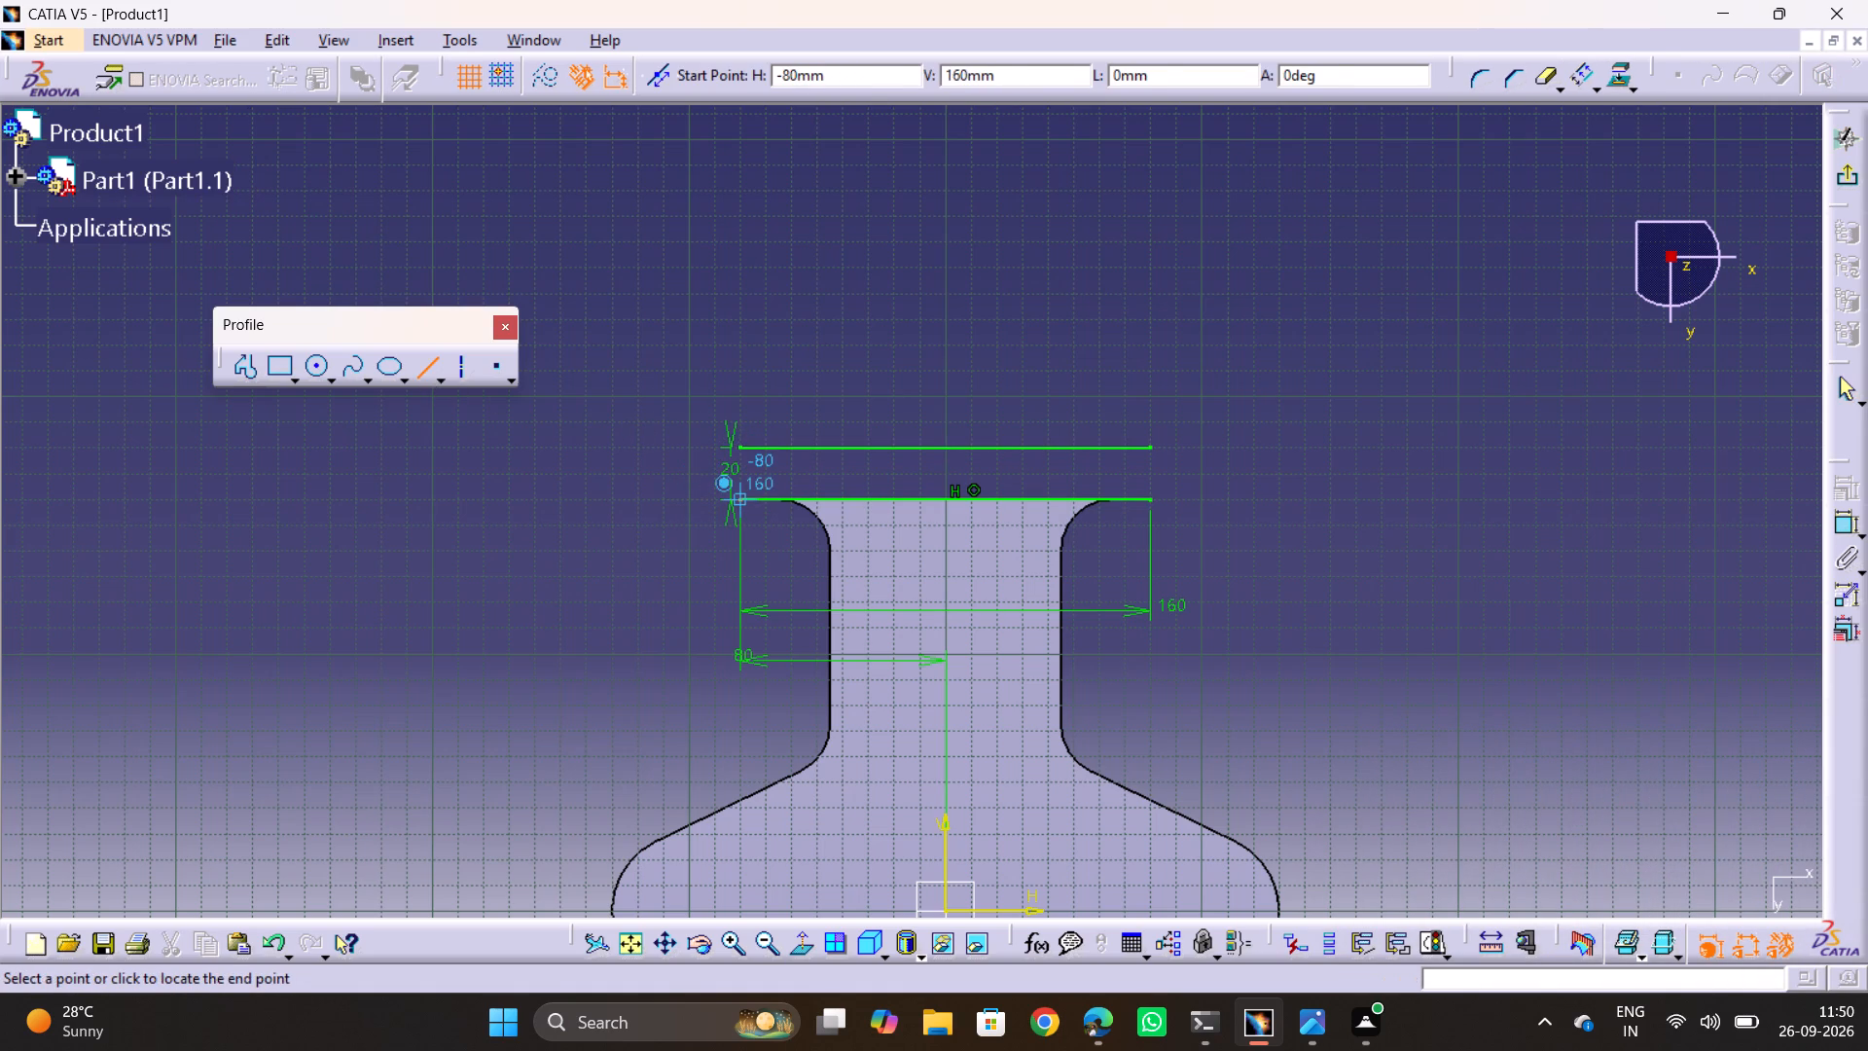
pyautogui.click(742, 319)
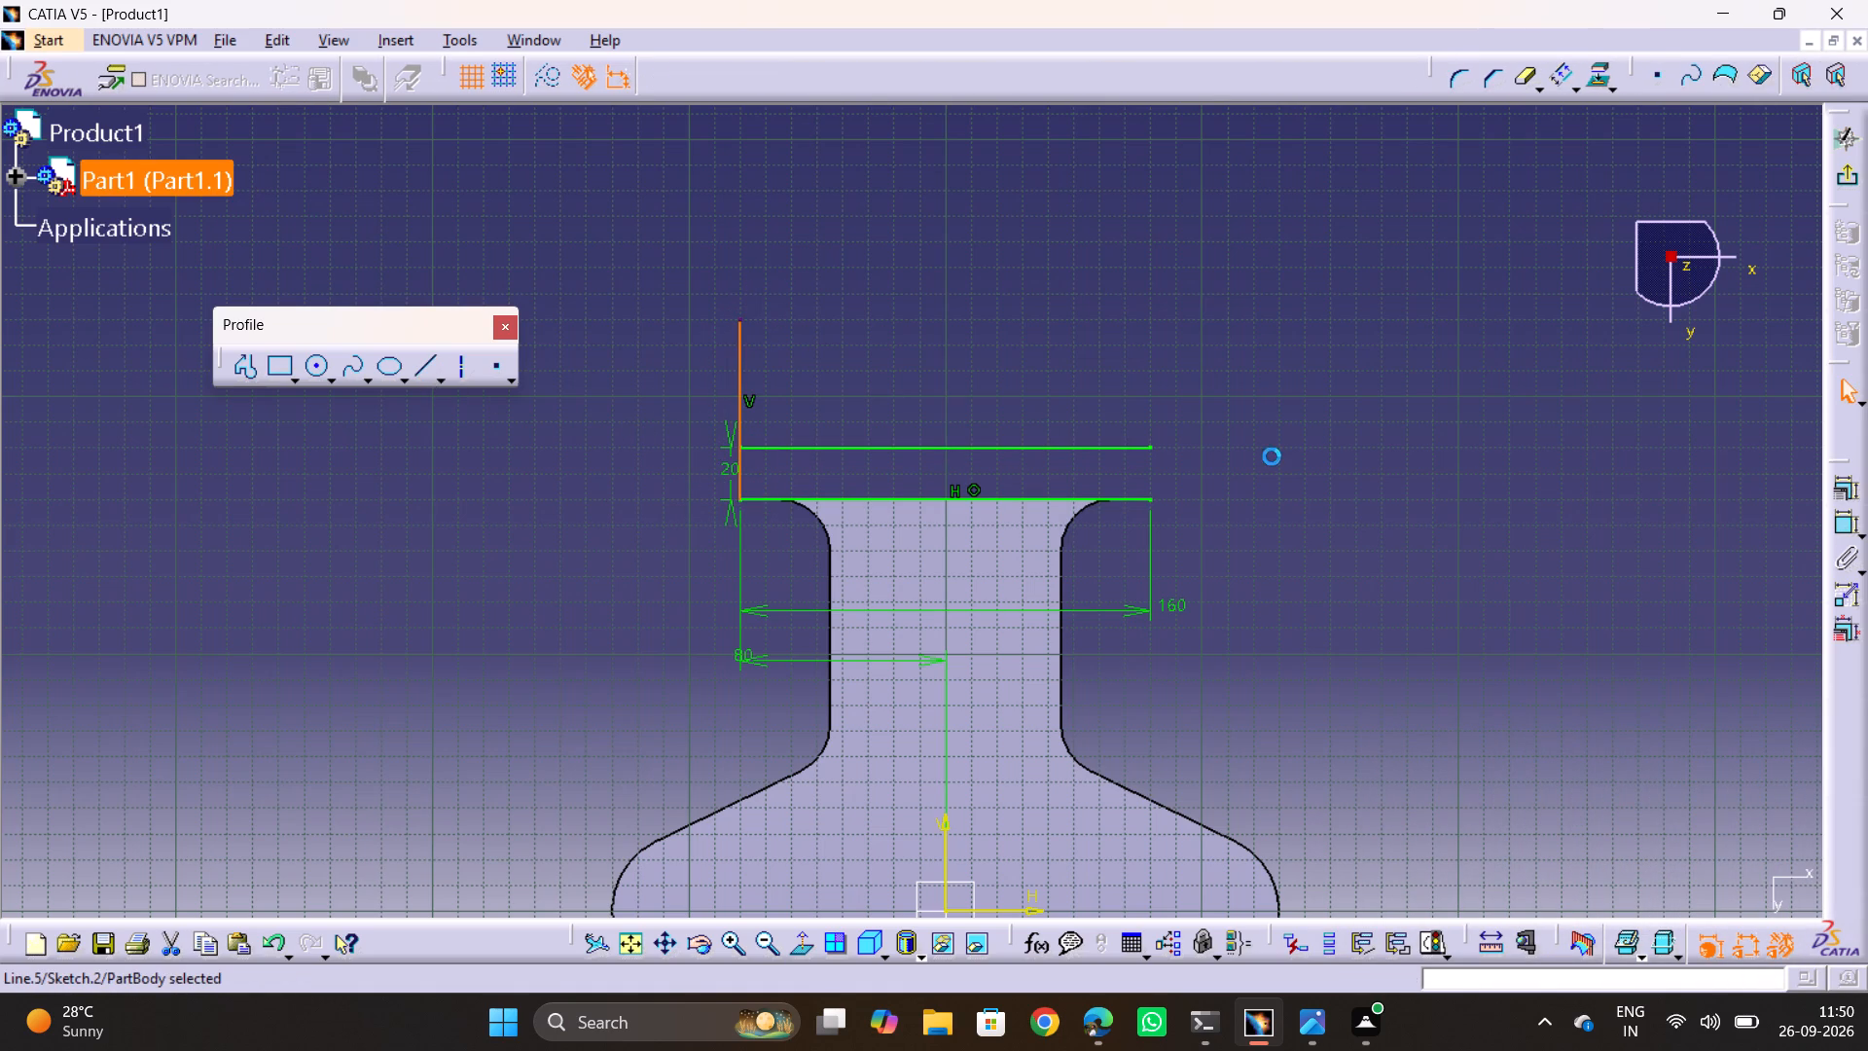
pyautogui.click(1841, 525)
pyautogui.click(568, 384)
pyautogui.doubleClick(562, 384)
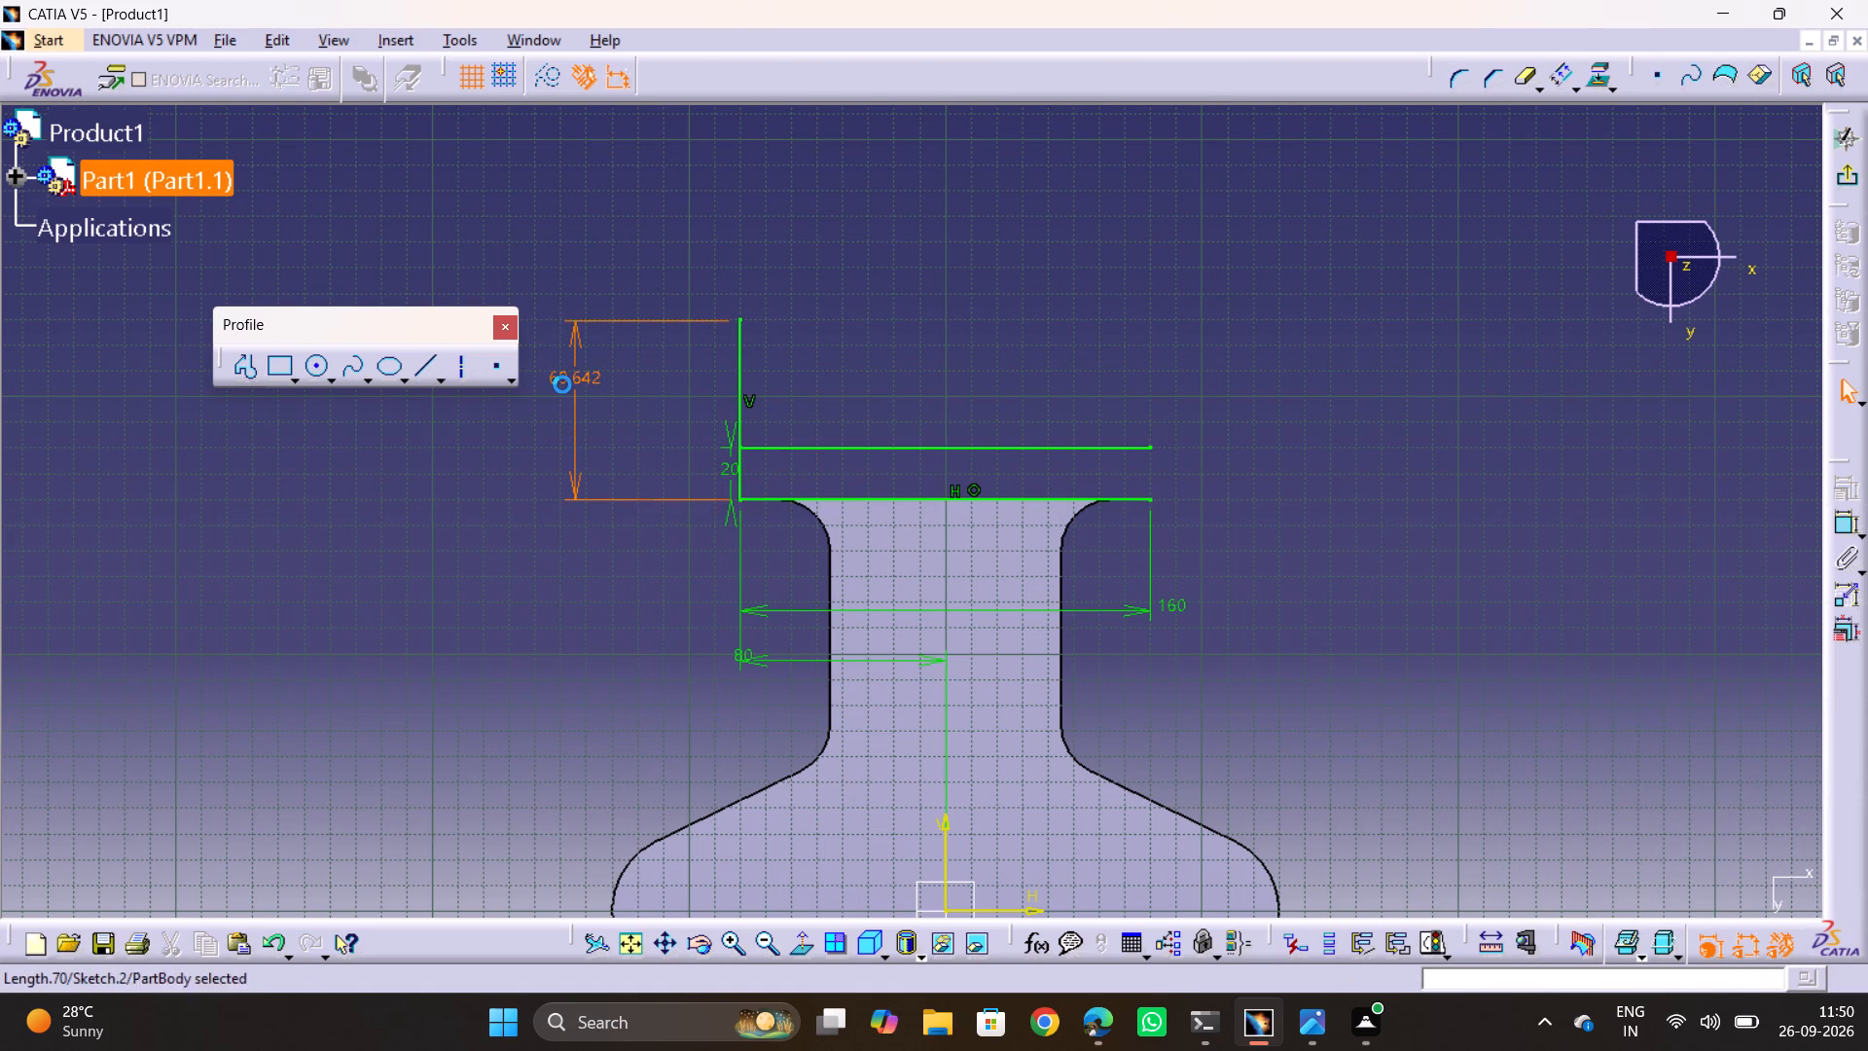
pyautogui.write('60')
pyautogui.press('Return')
pyautogui.click(970, 381)
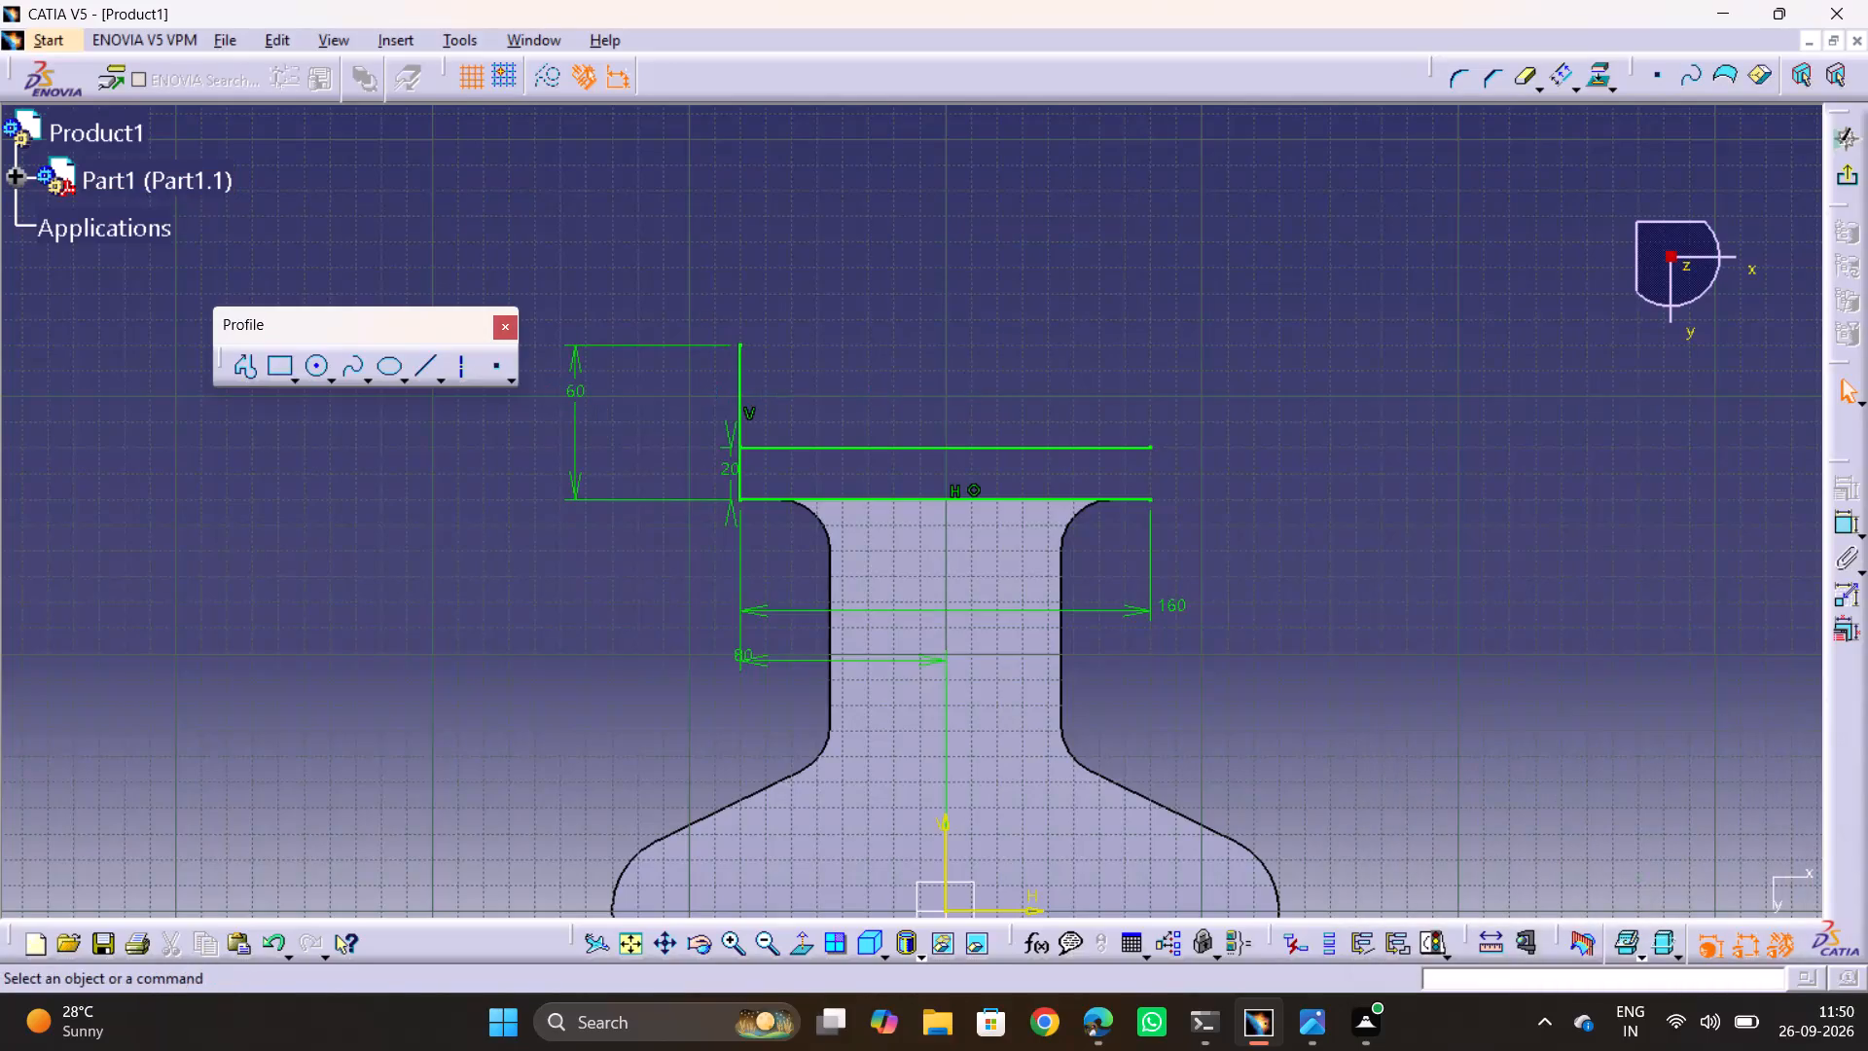
# Offset the 60 mm vertical line by 20 mm toward the middle of the fork.
pyautogui.click(1567, 77)
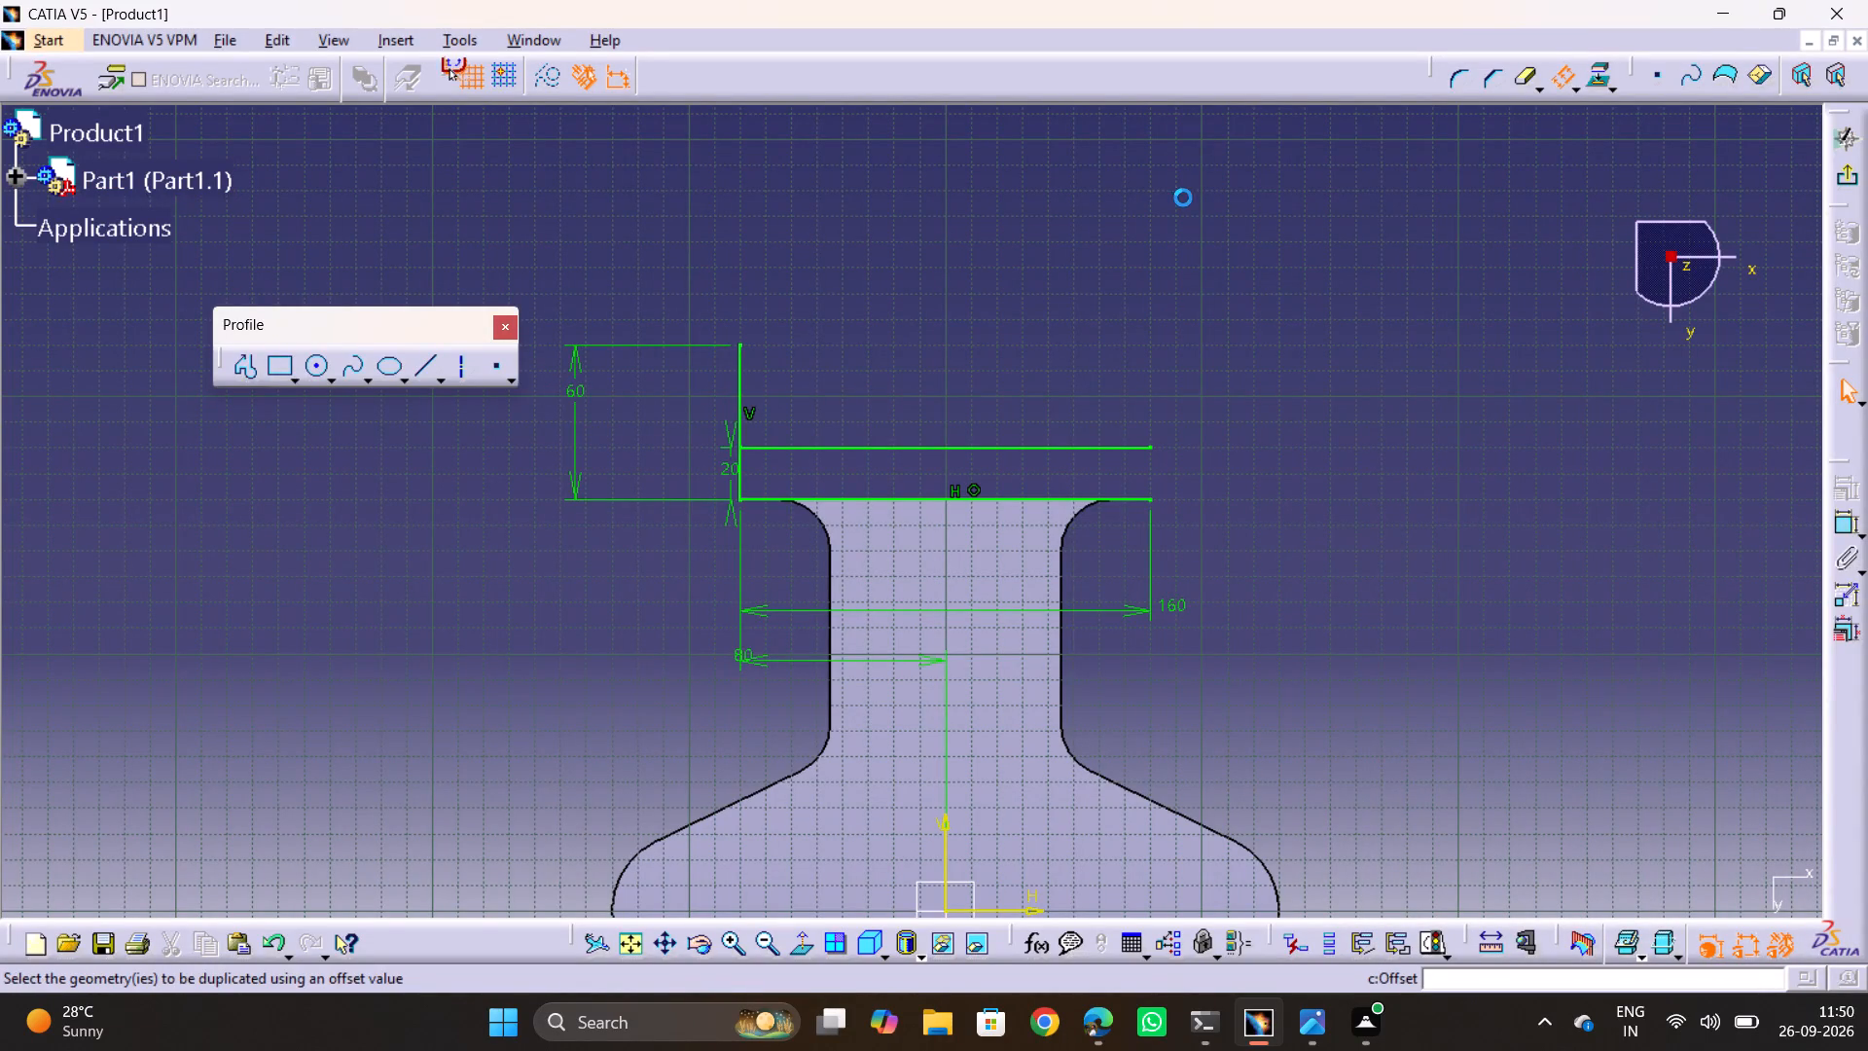
pyautogui.click(739, 390)
pyautogui.click(791, 397)
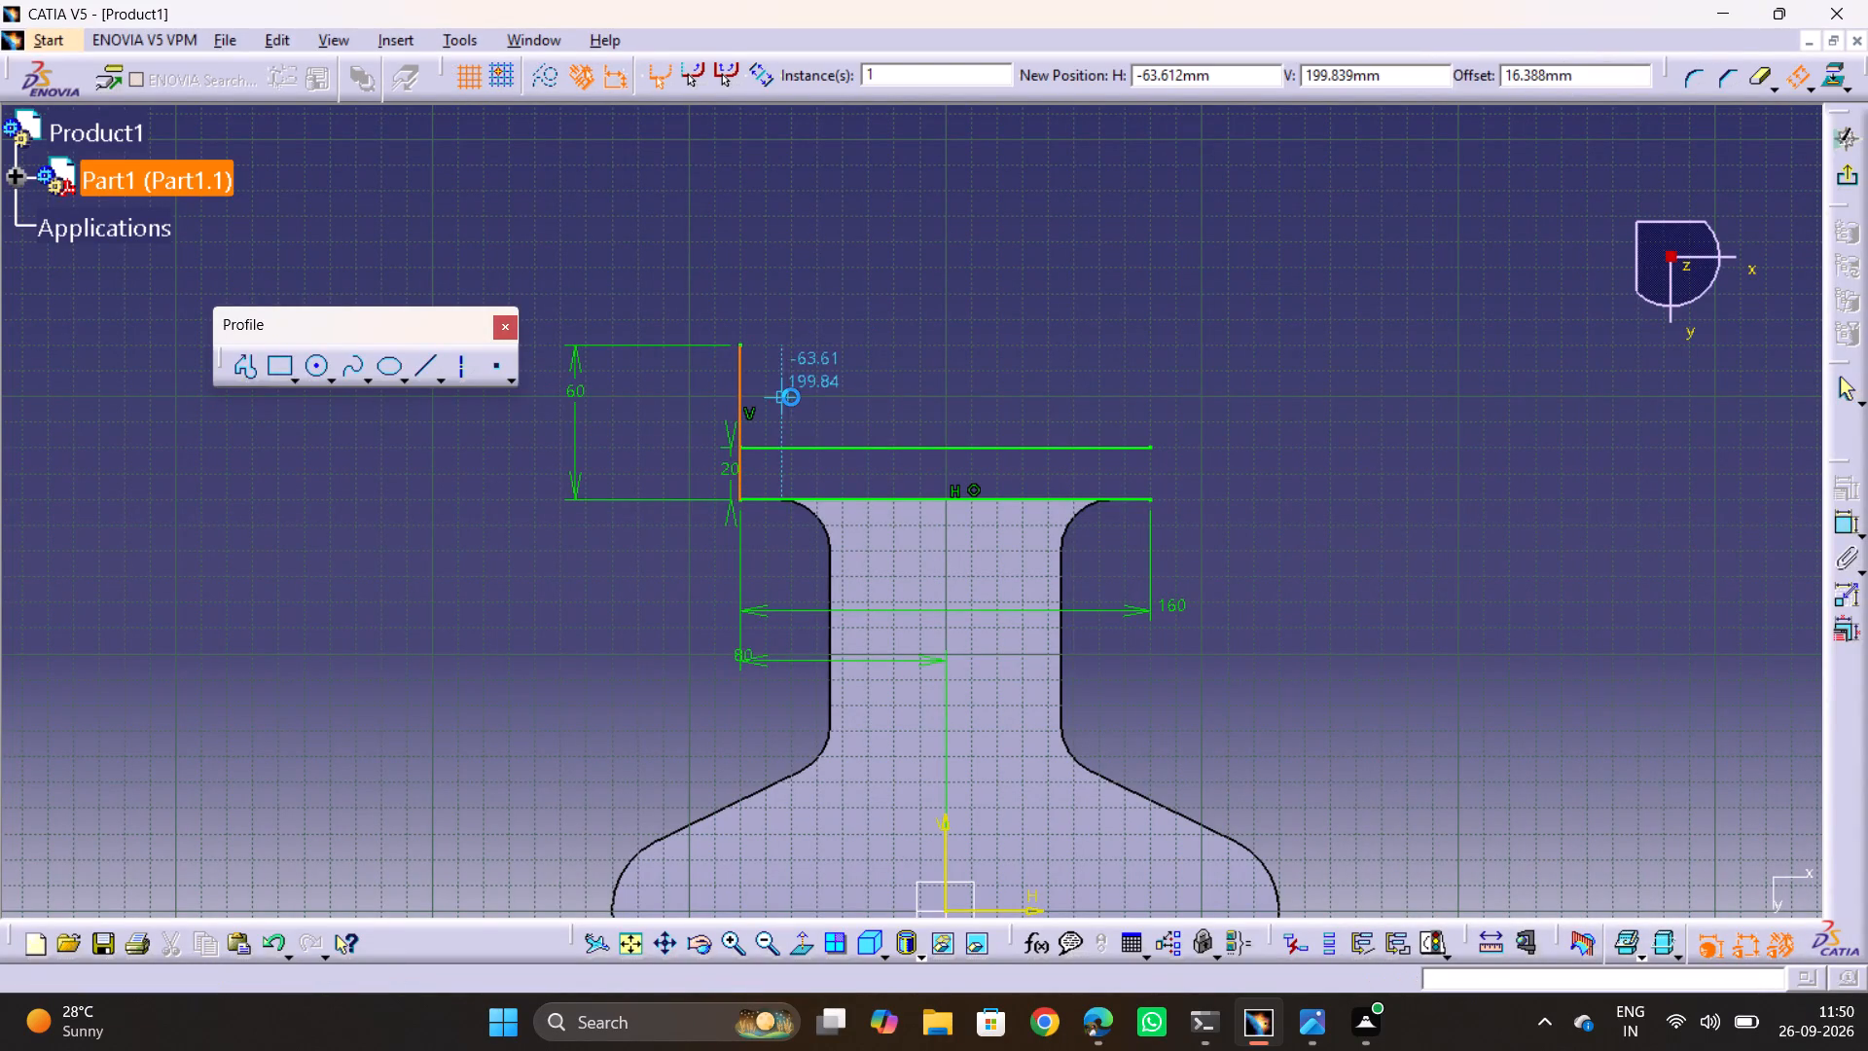
pyautogui.doubleClick(766, 505)
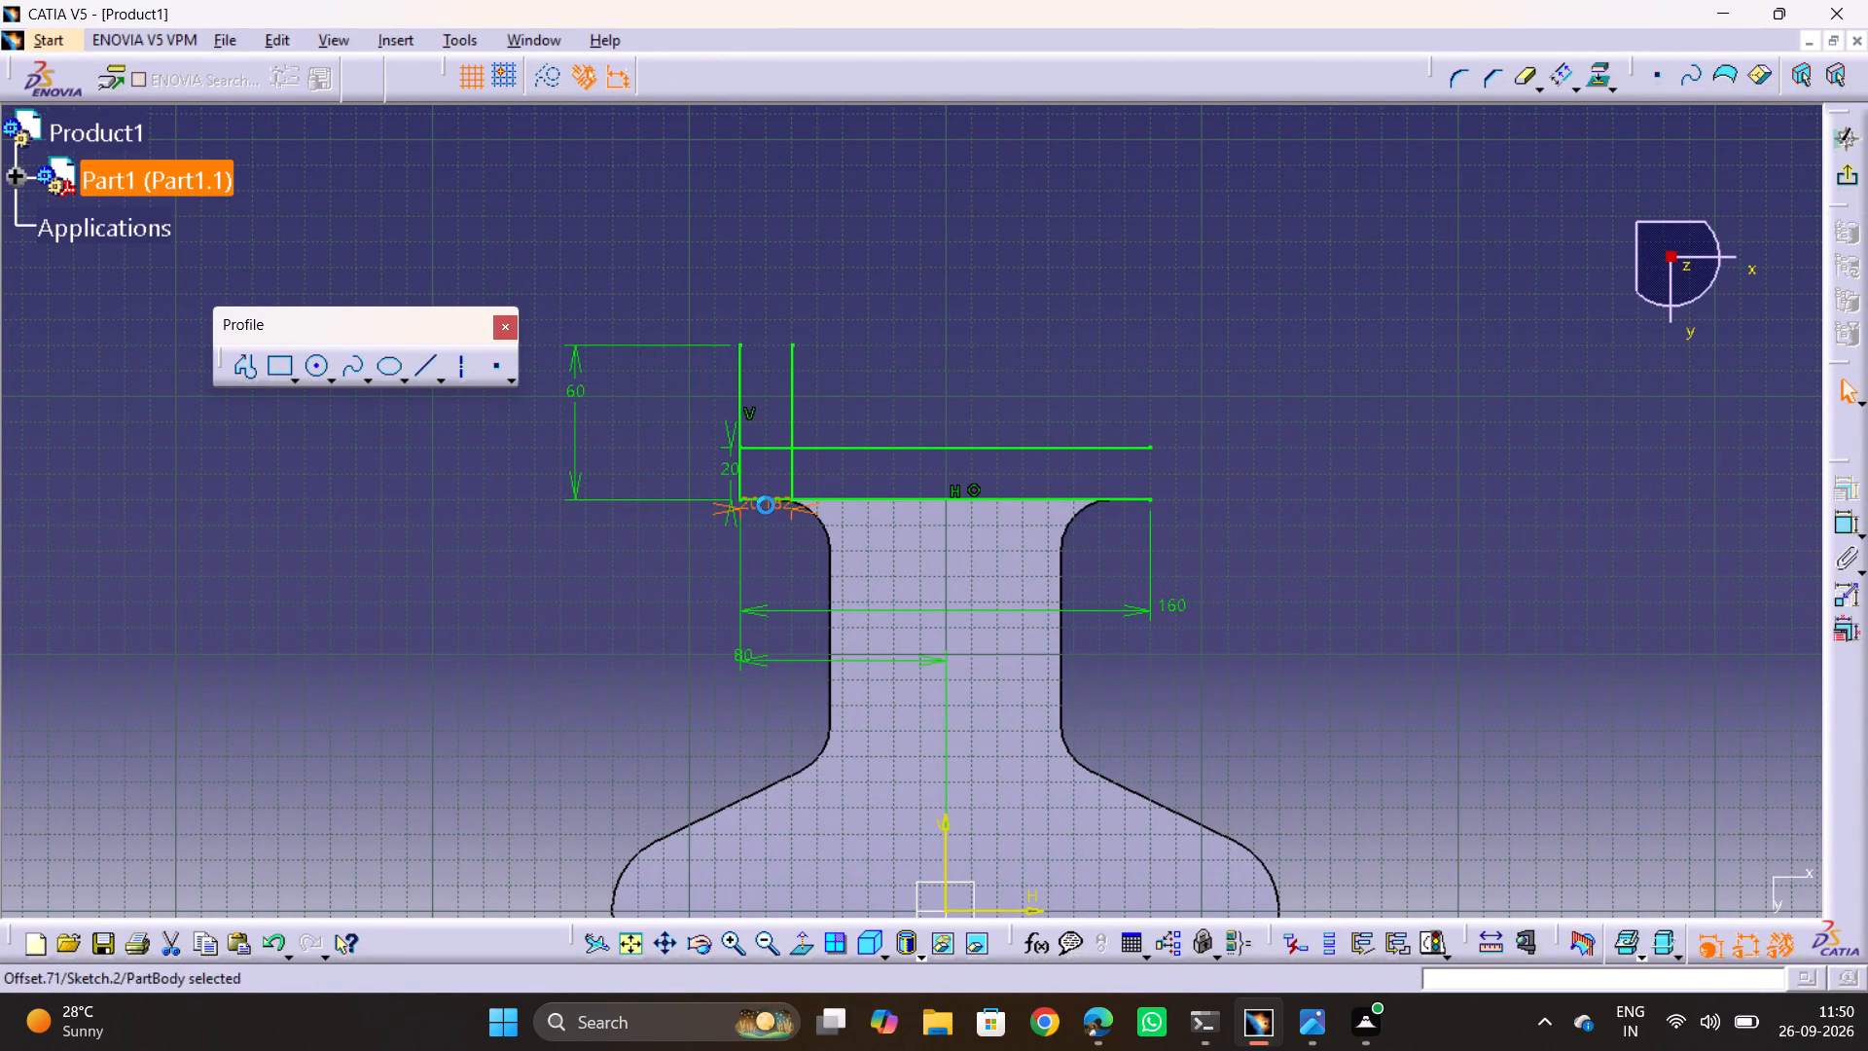
pyautogui.write('20')
pyautogui.press('Return')
pyautogui.click(1155, 262)
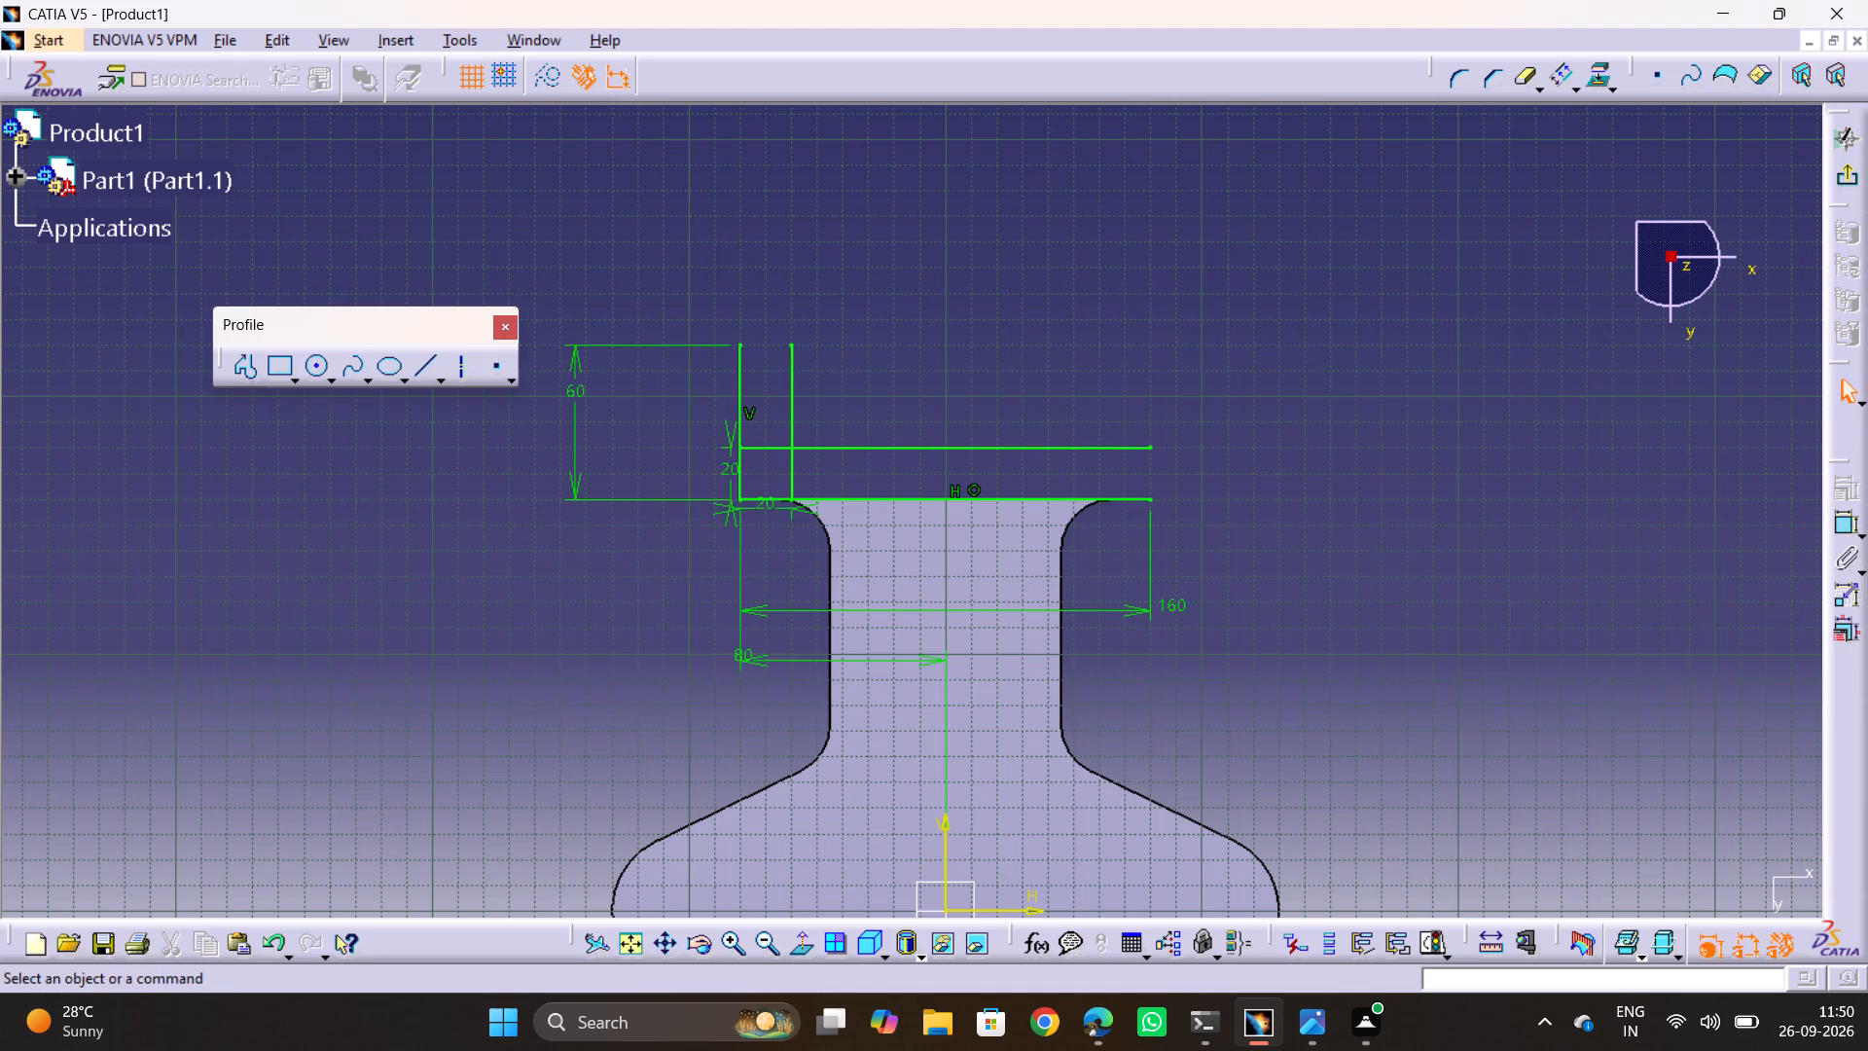
# Close the fork arm with a horizontal line joining the free ends of the two 60 mm vertical lines.
pyautogui.click(433, 379)
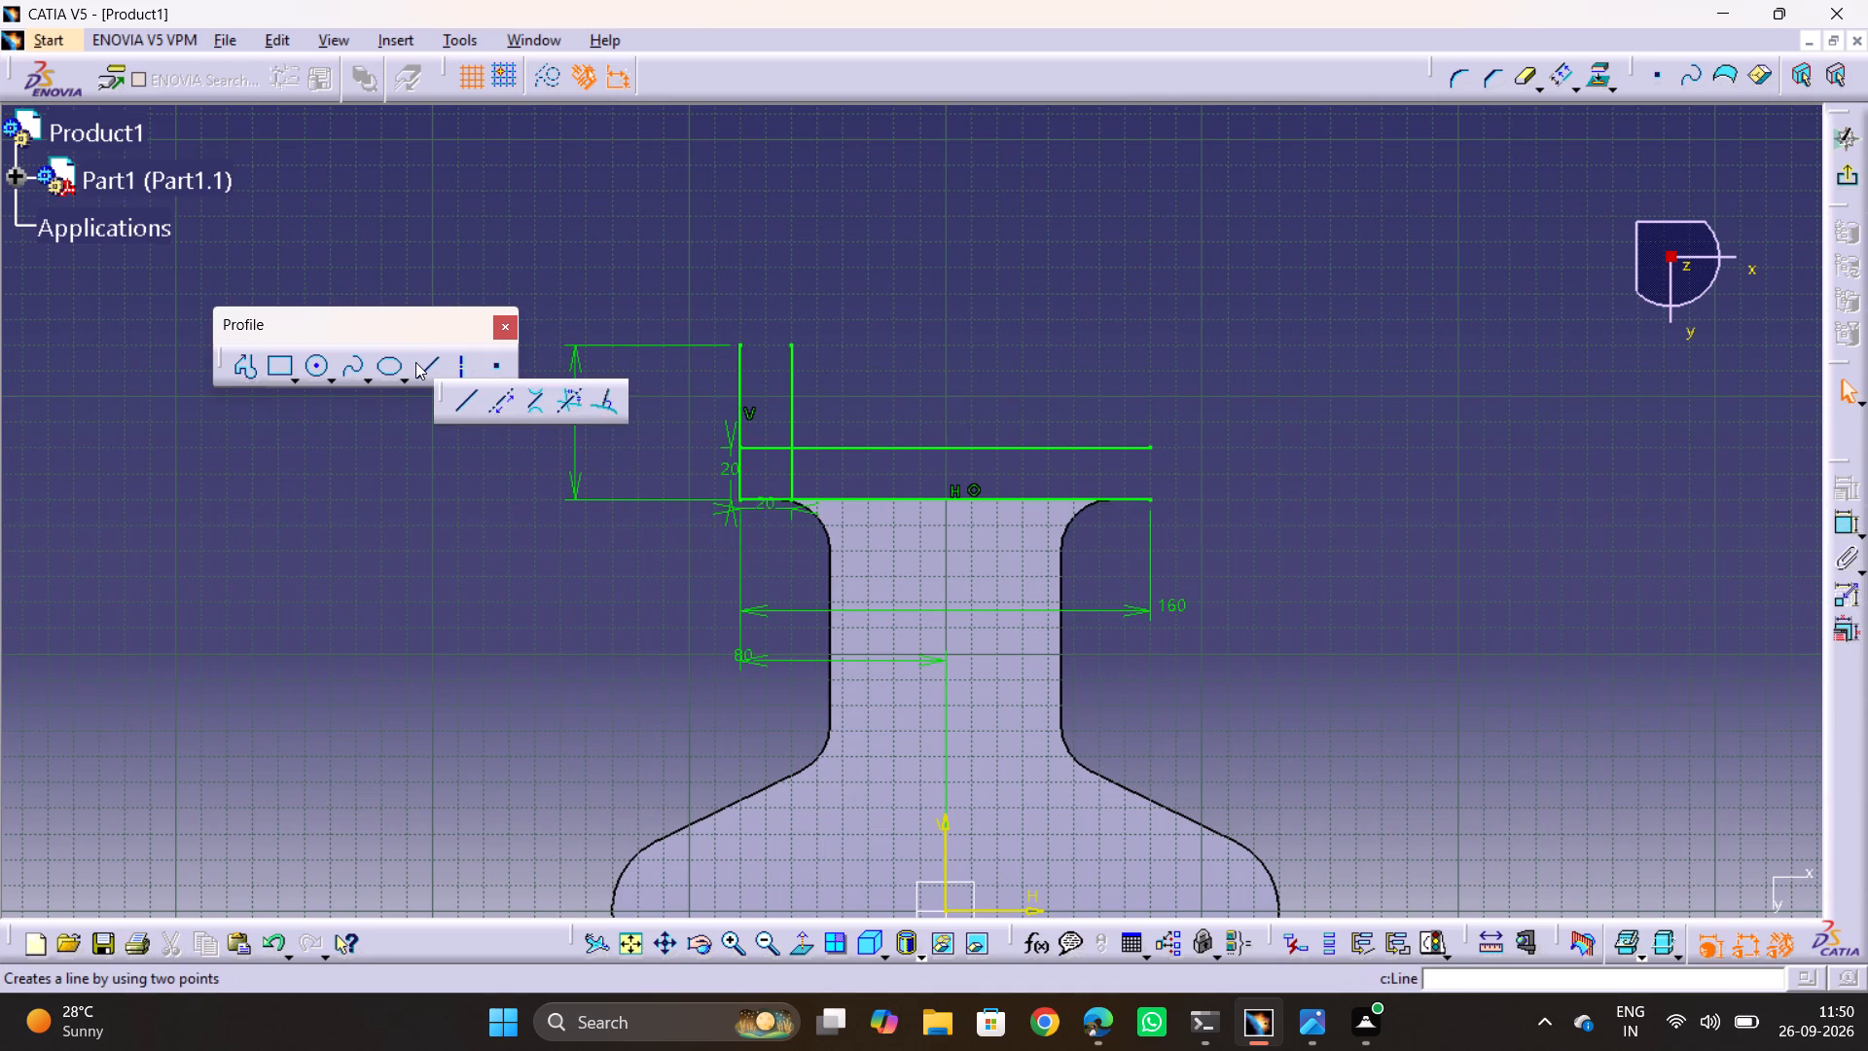
pyautogui.click(415, 362)
pyautogui.click(424, 370)
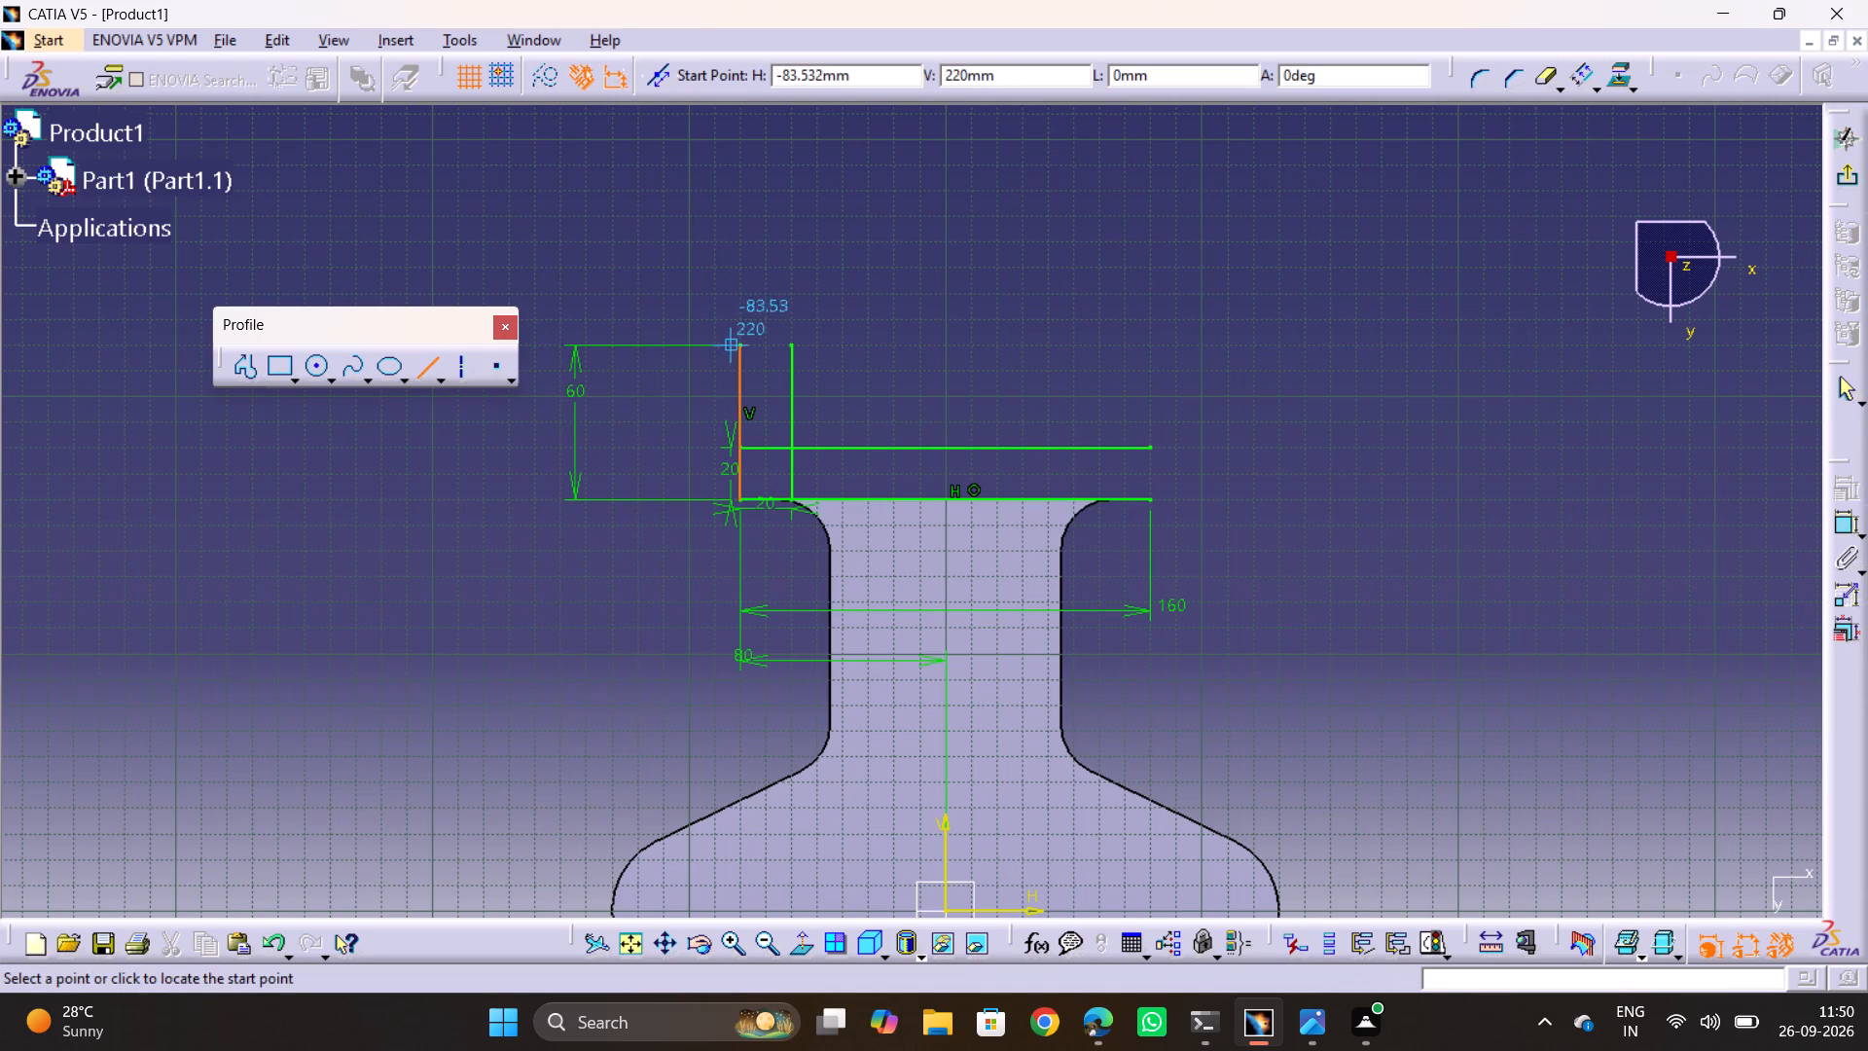
pyautogui.click(738, 347)
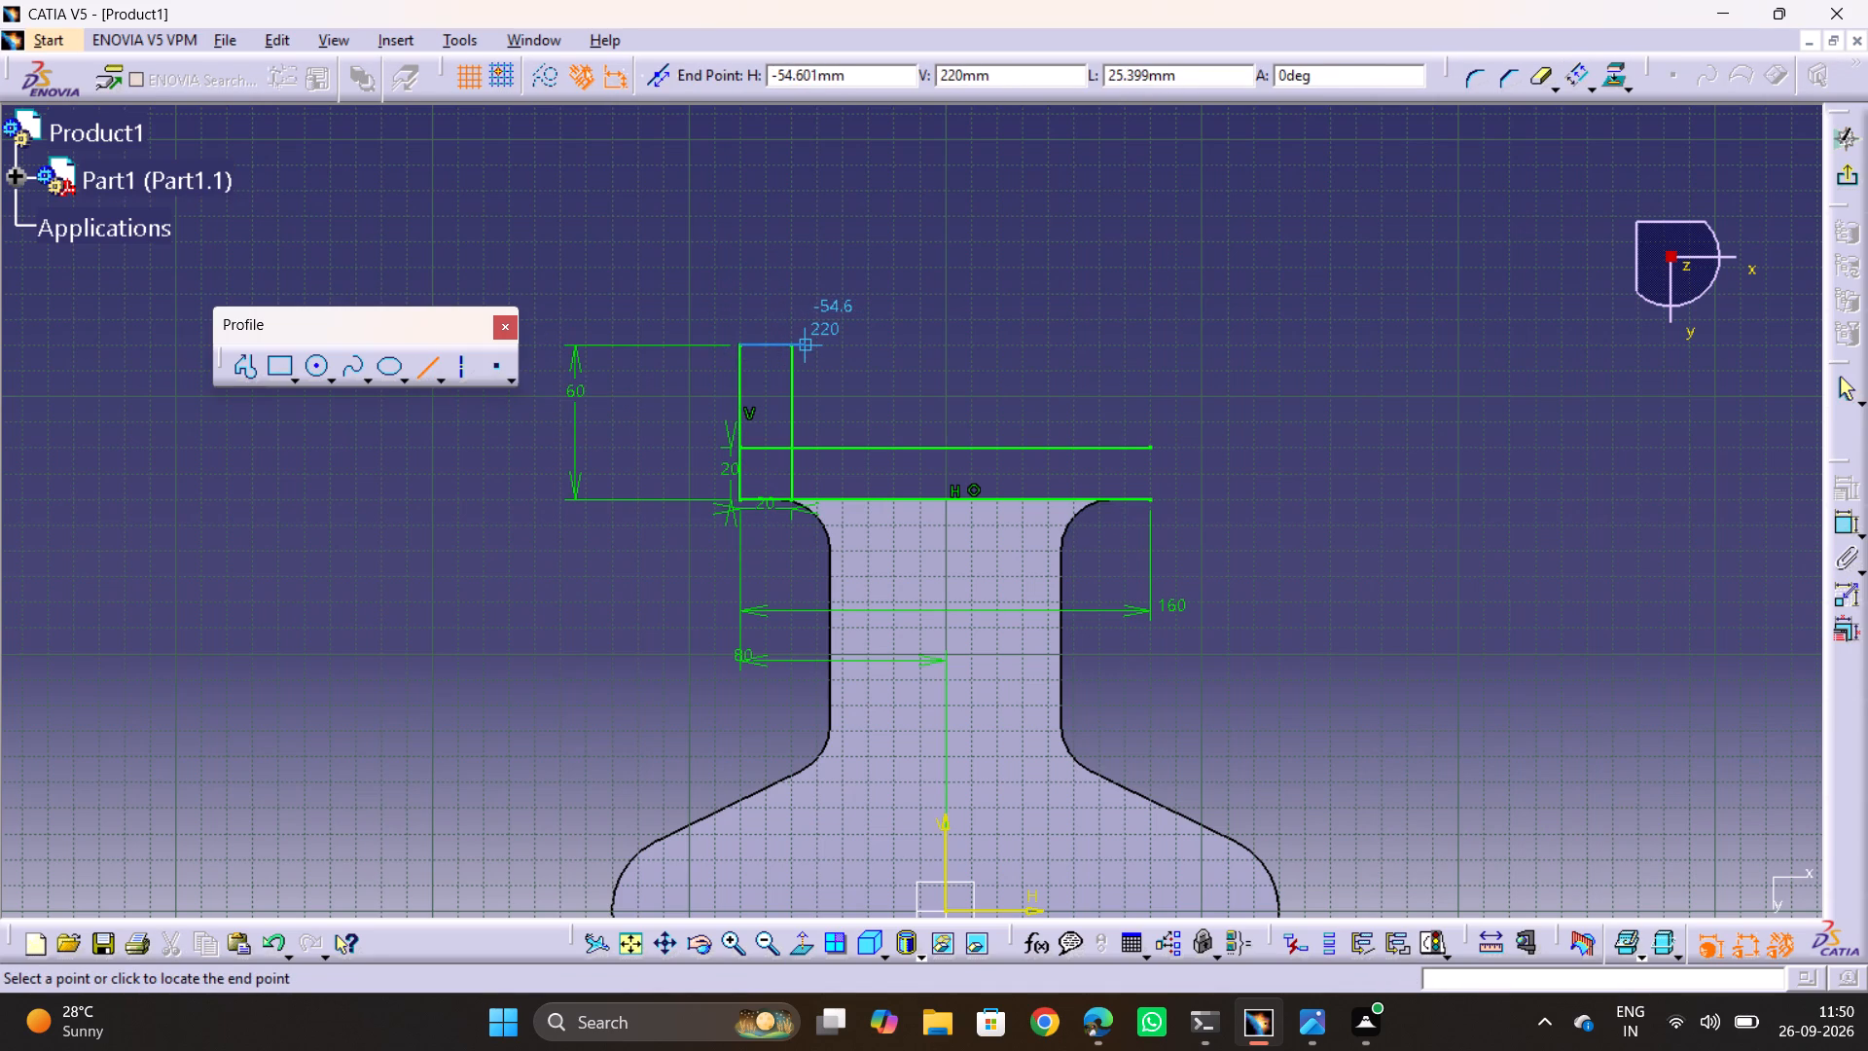
pyautogui.click(791, 347)
pyautogui.click(661, 223)
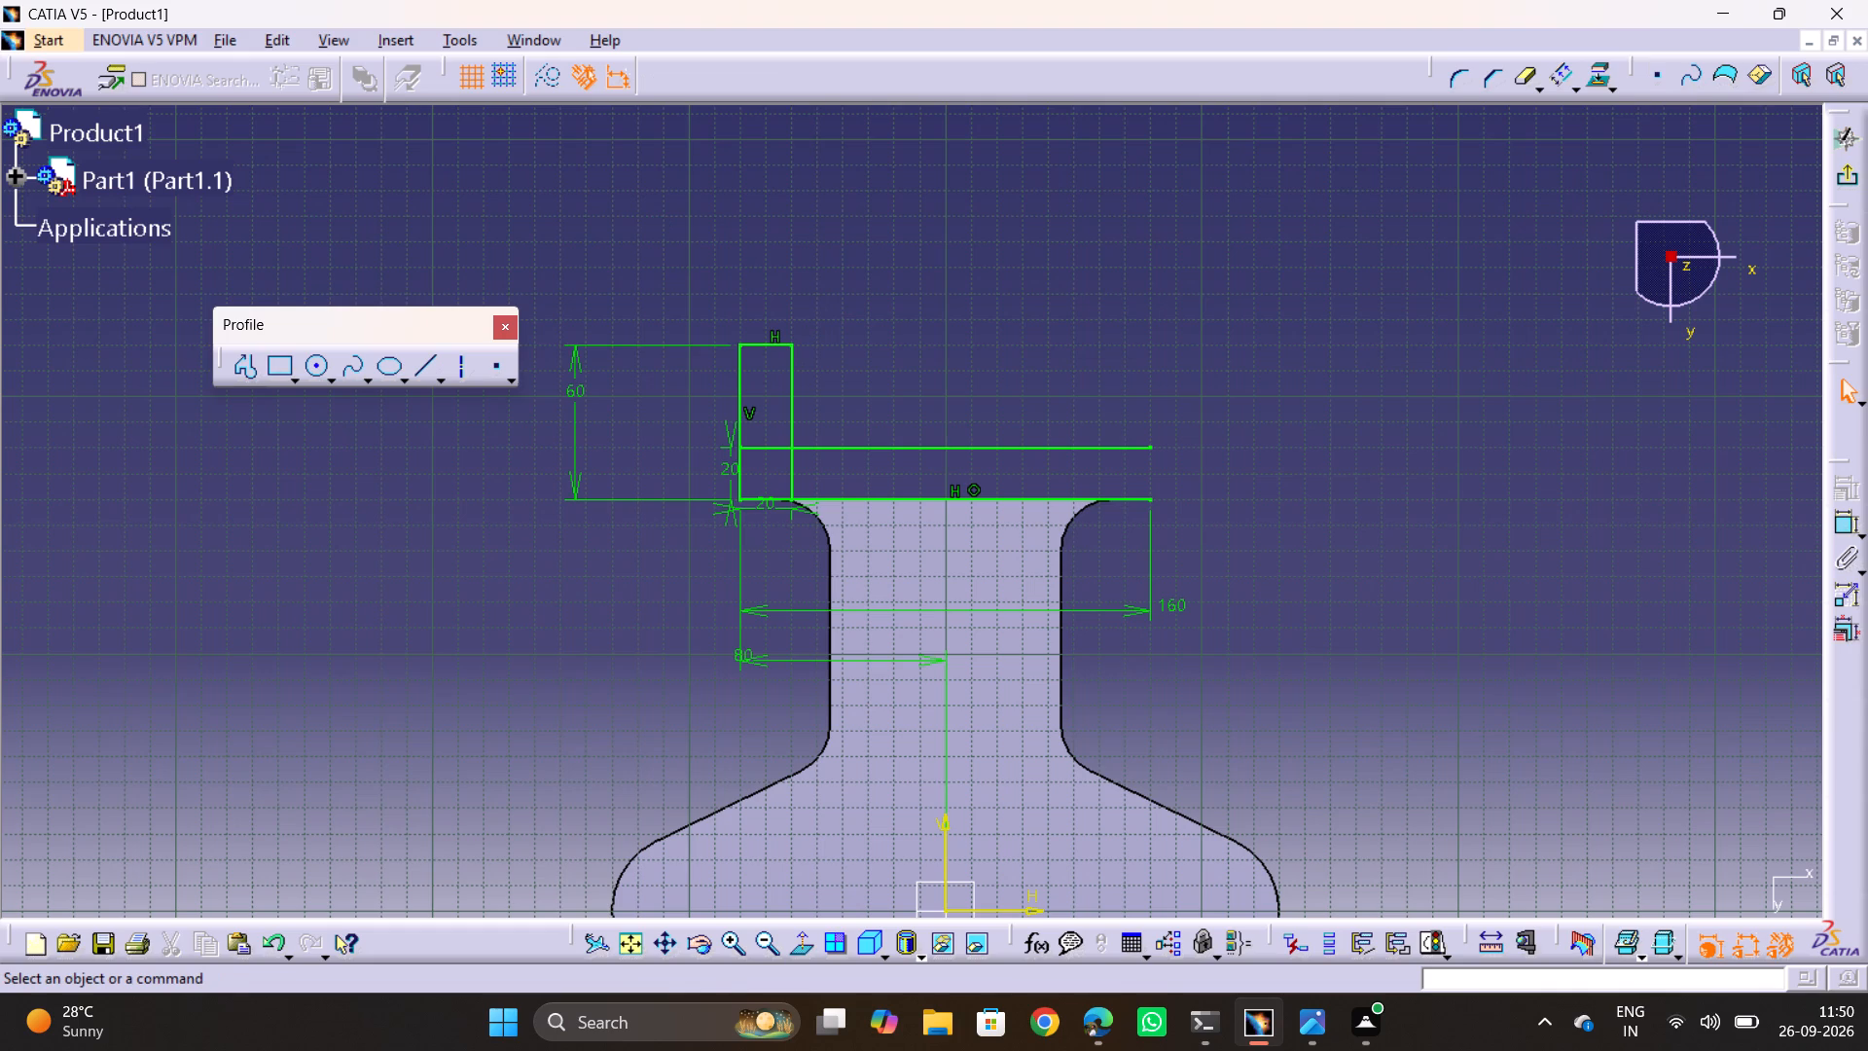
# Quick Trim the inner vertical below the offset line and the offset line's segment inside the arm, leaving an open corner.
pyautogui.doubleClick(1517, 79)
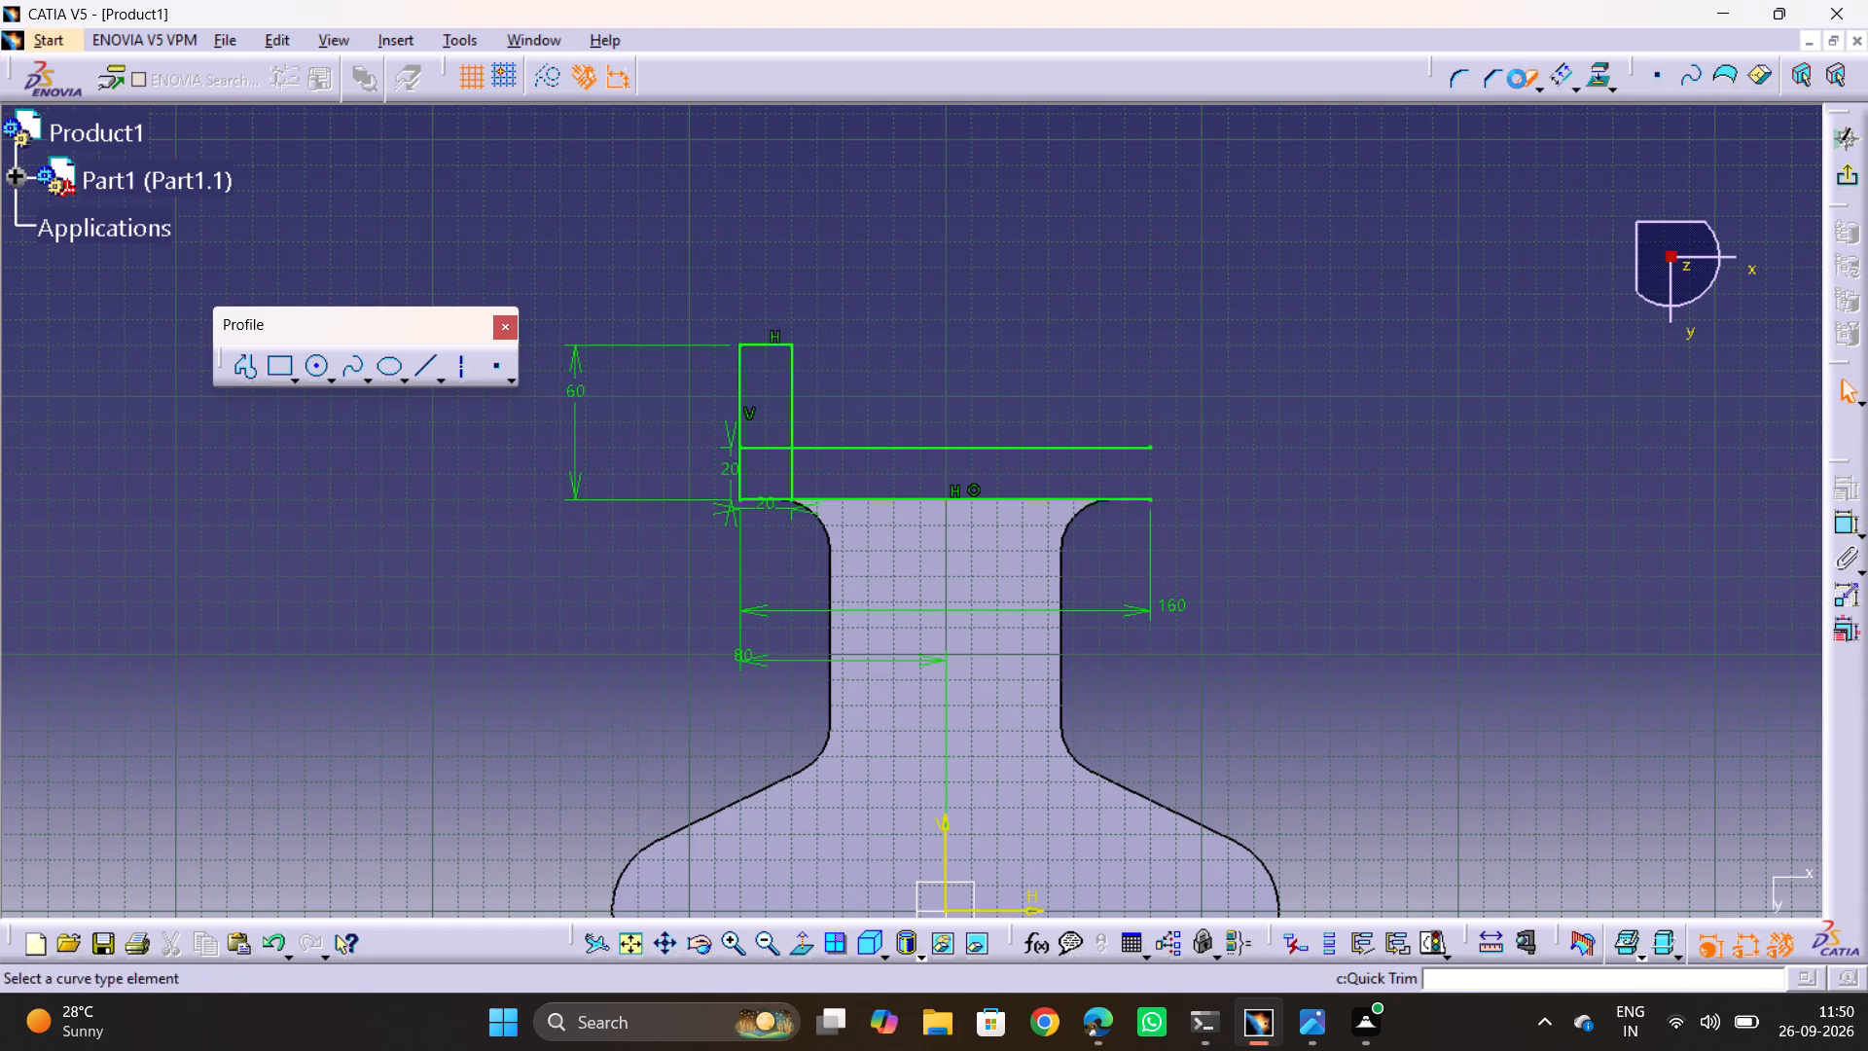
pyautogui.click(786, 457)
pyautogui.click(791, 467)
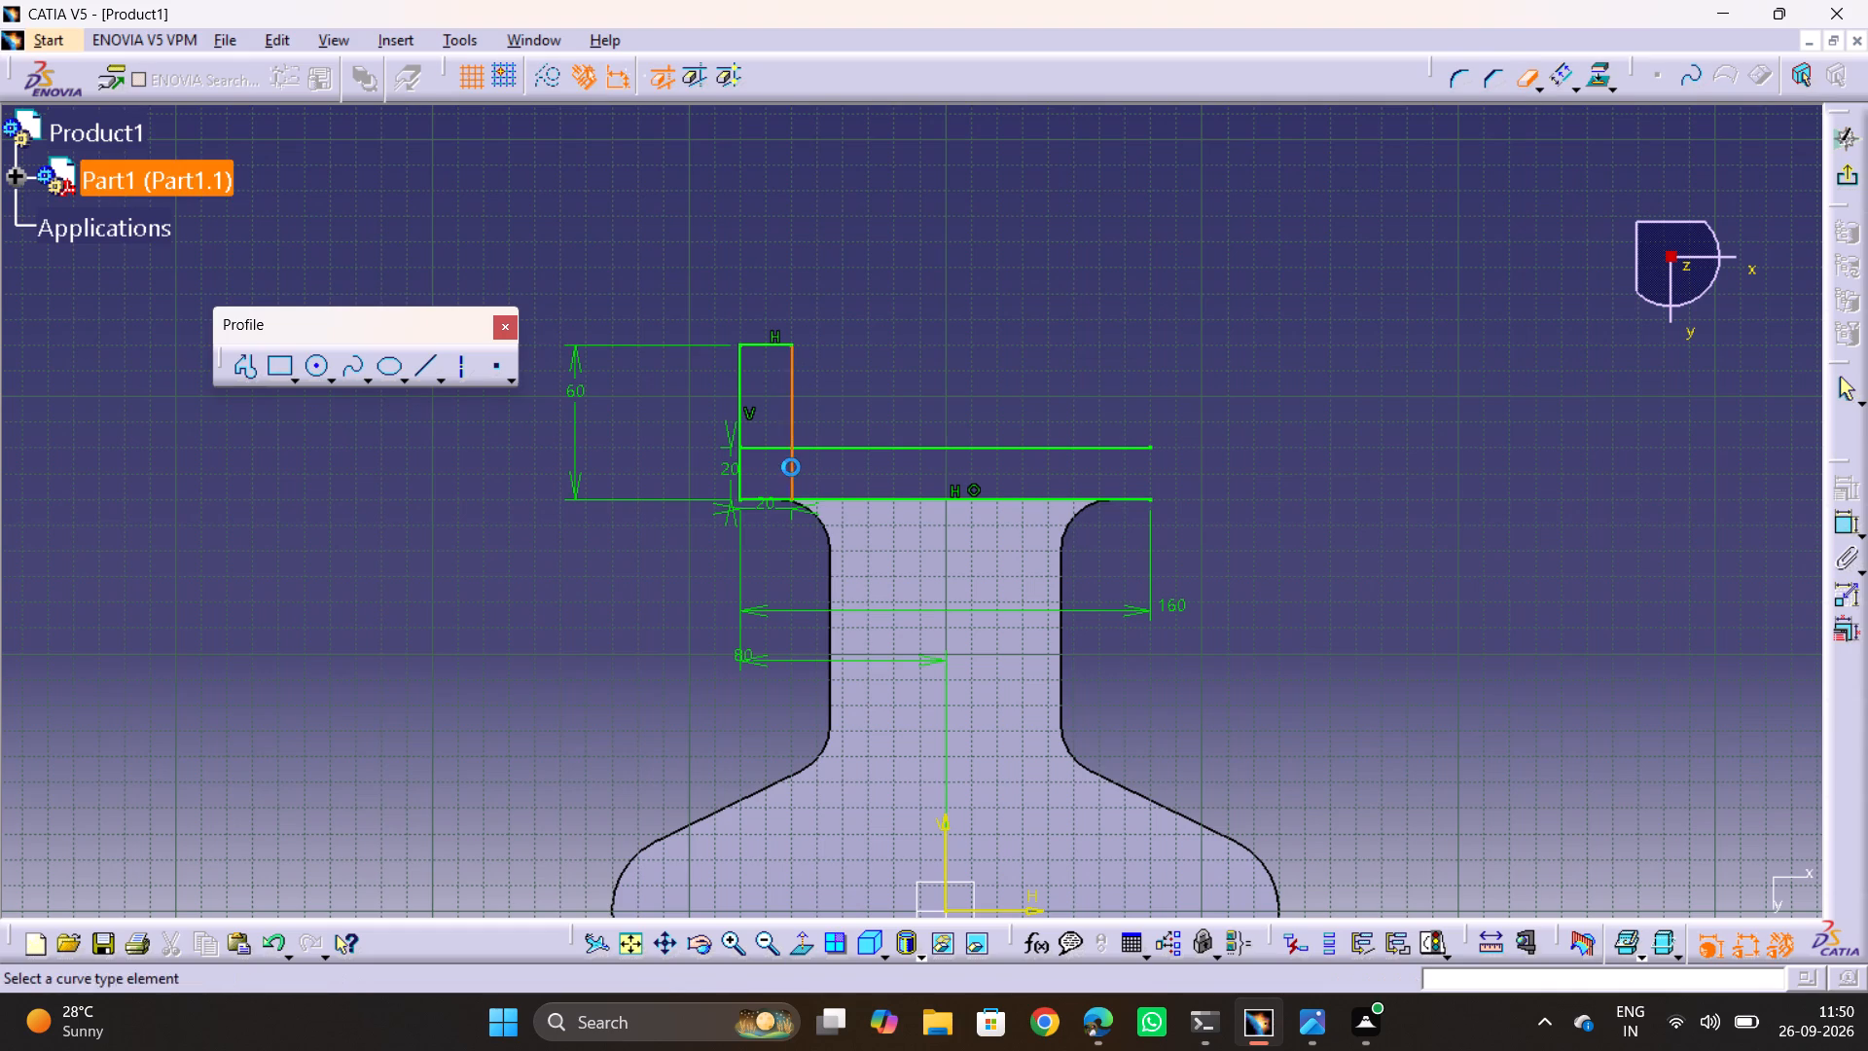
pyautogui.click(748, 445)
pyautogui.click(492, 459)
pyautogui.click(422, 580)
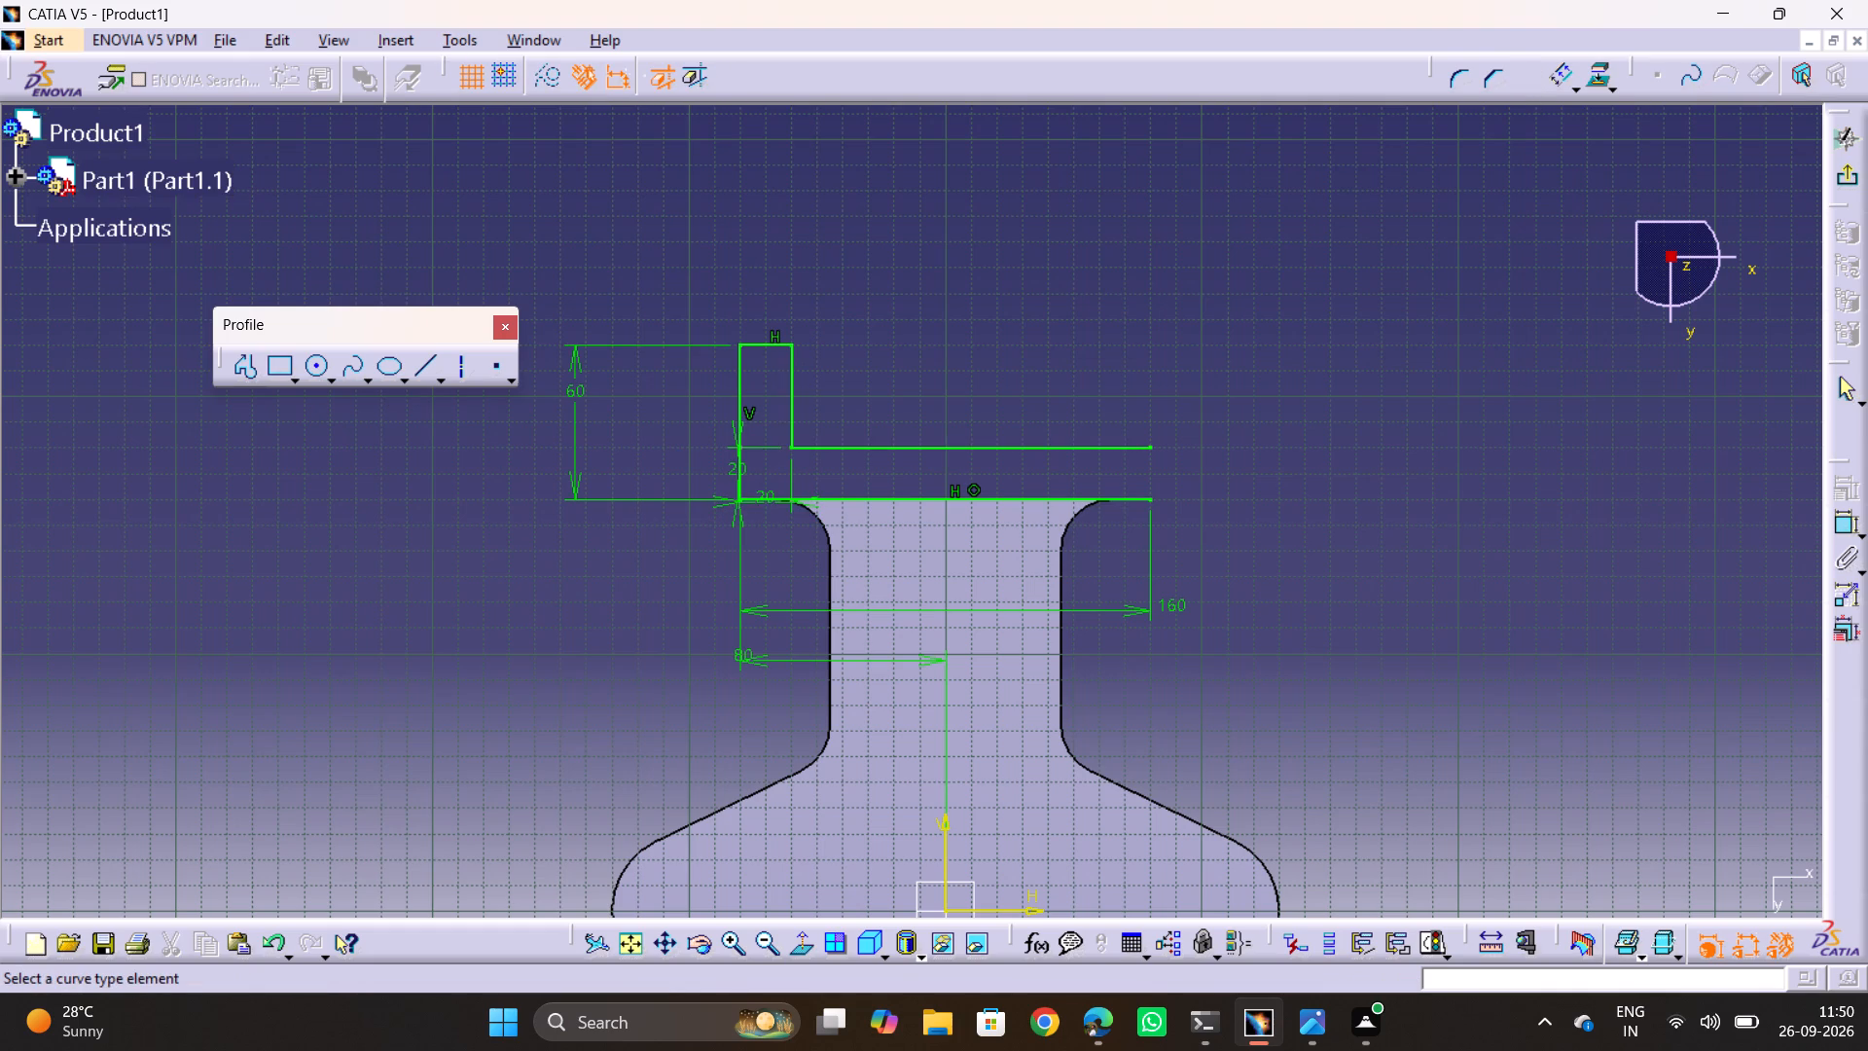
# Mirror the finished fork arm's lines about the vertical axis to create the opposite arm.
pyautogui.press('`')
pyautogui.press('`')
pyautogui.moveTo(610, 192); pyautogui.dragTo(848, 555)
pyautogui.moveTo(690, 258); pyautogui.dragTo(876, 586)
pyautogui.press('`')
pyautogui.press('Escape')
pyautogui.press('Escape')
pyautogui.press('Escape')
pyautogui.press('Escape')
pyautogui.moveTo(666, 308); pyautogui.dragTo(881, 600)
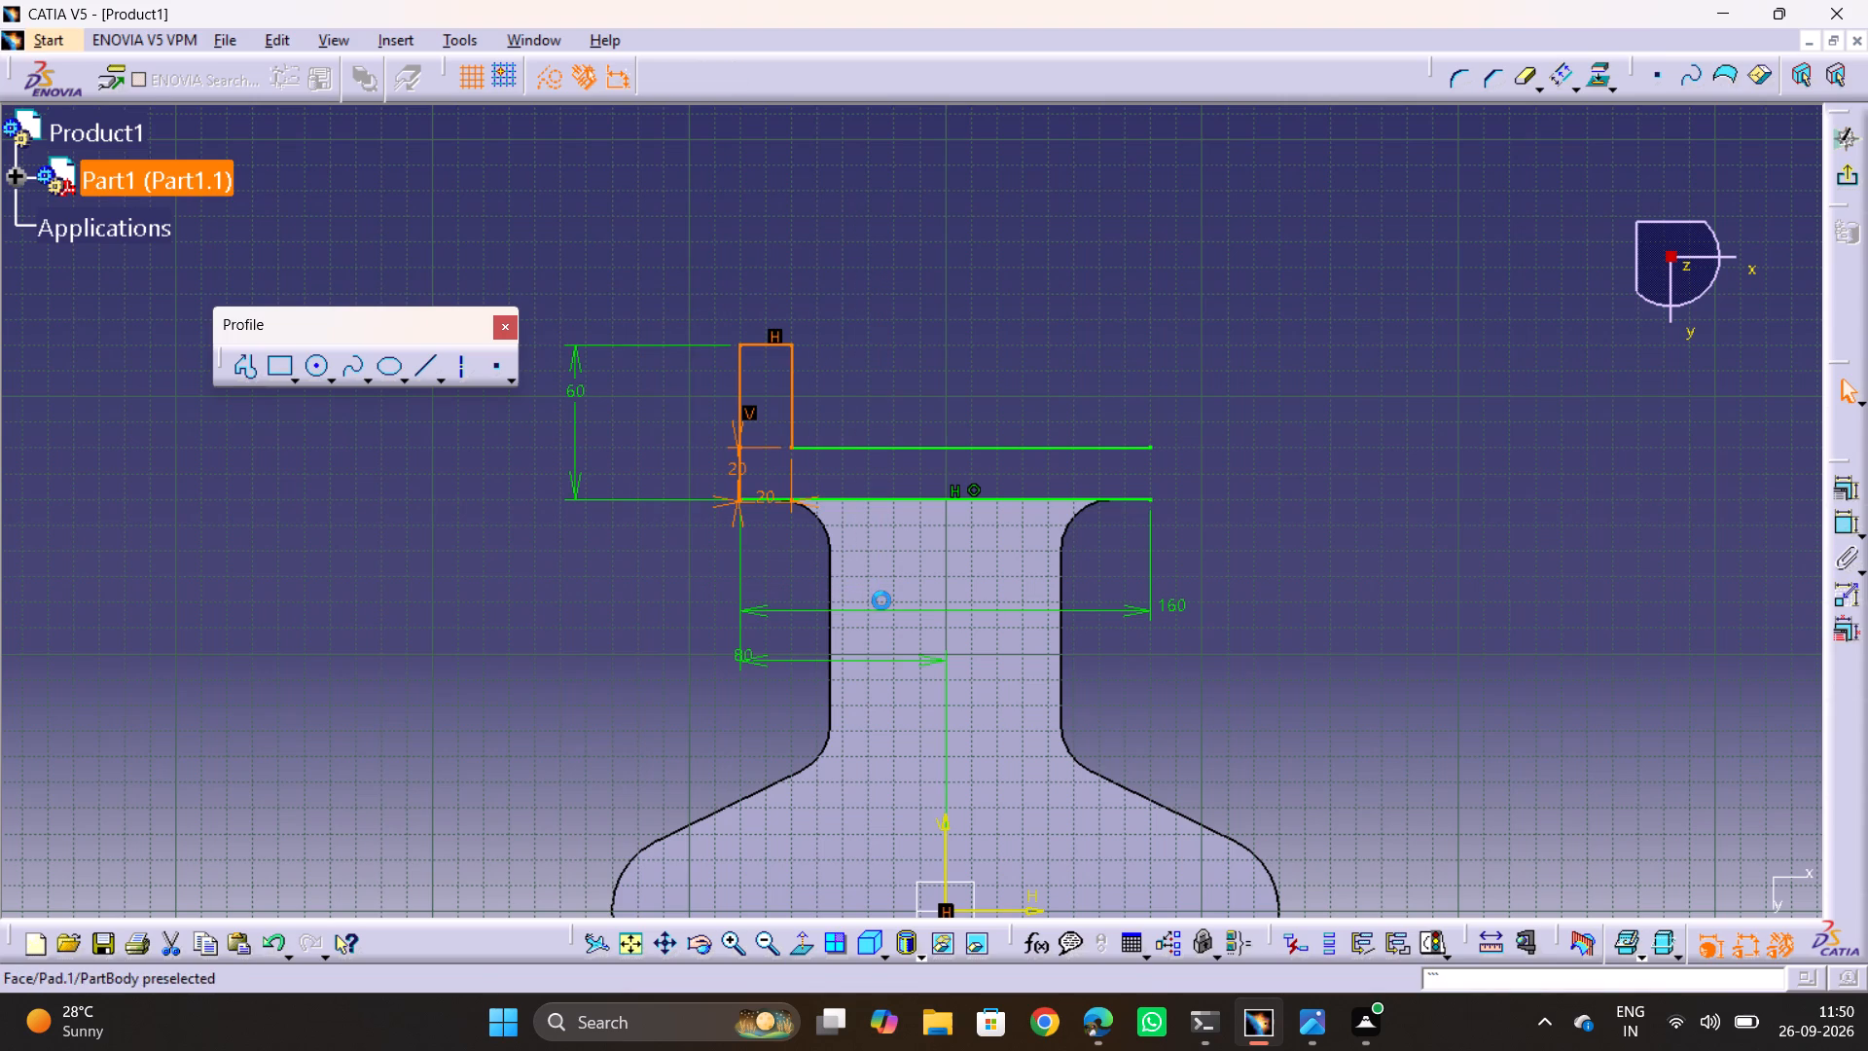
pyautogui.click(1583, 87)
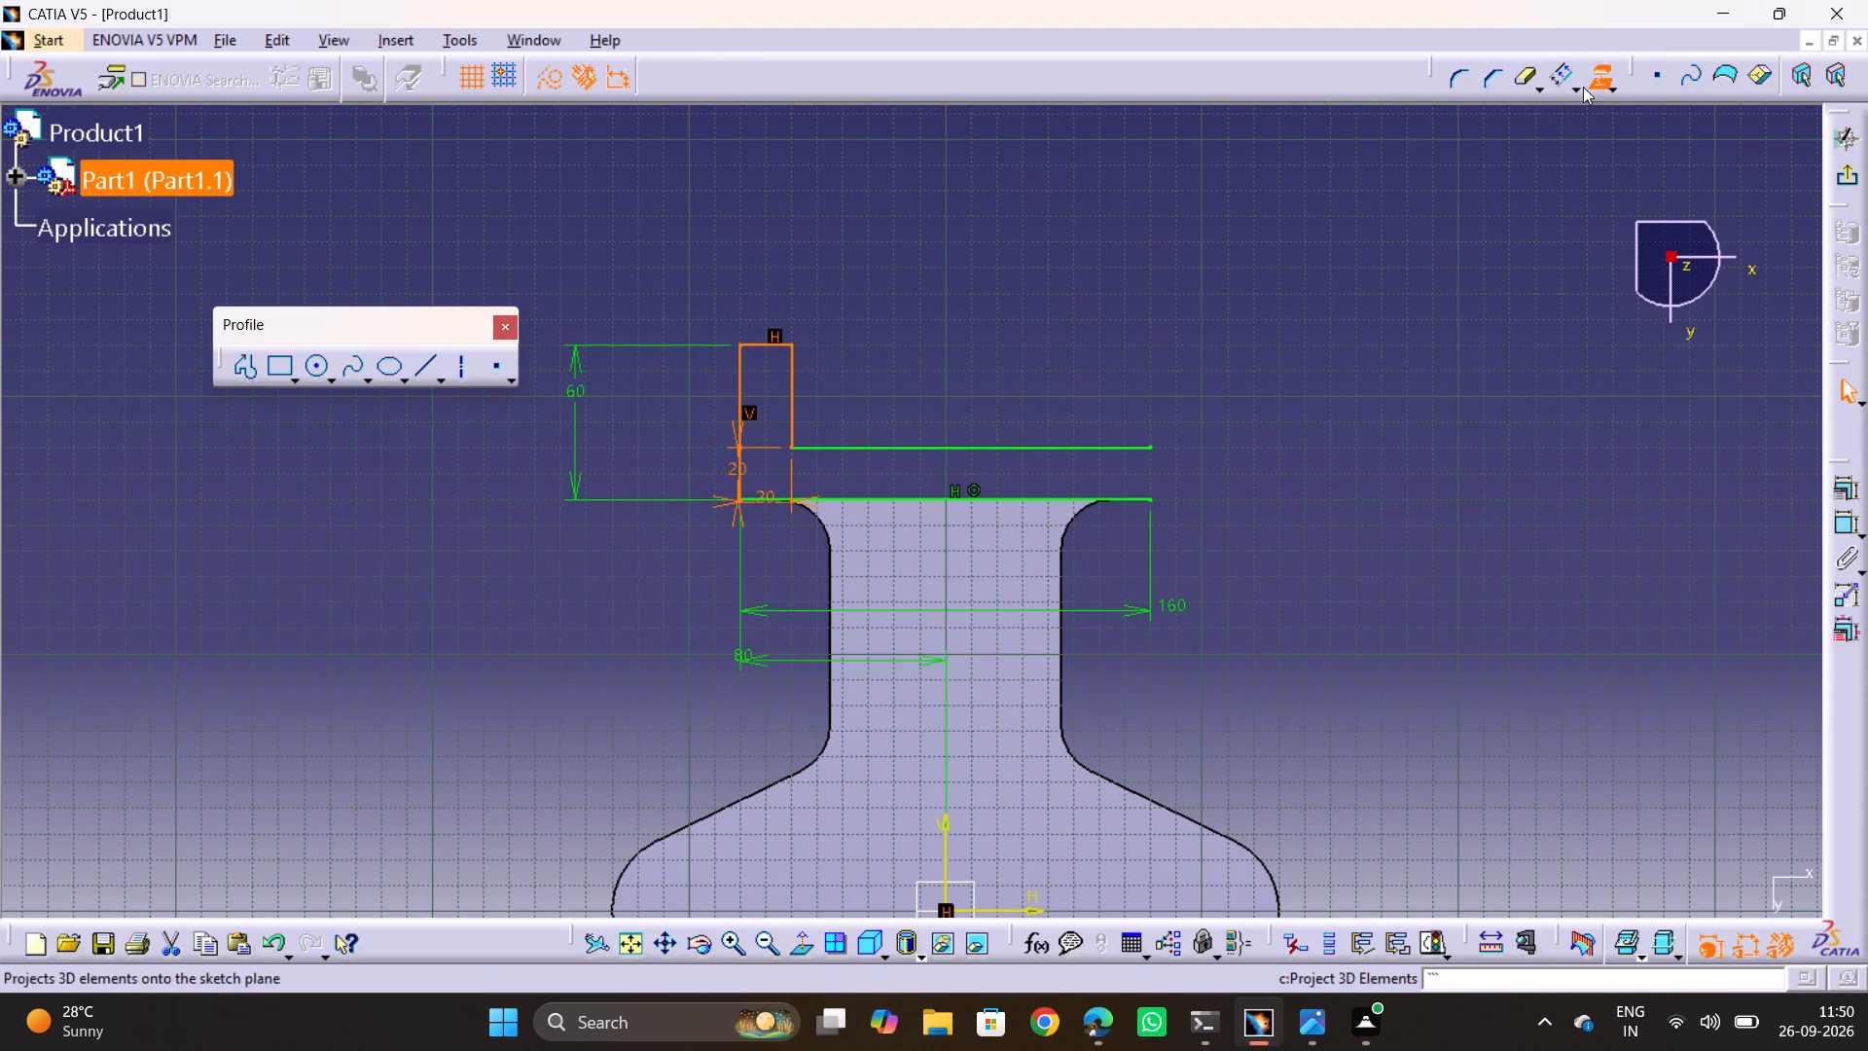
pyautogui.press('Escape')
pyautogui.press('`')
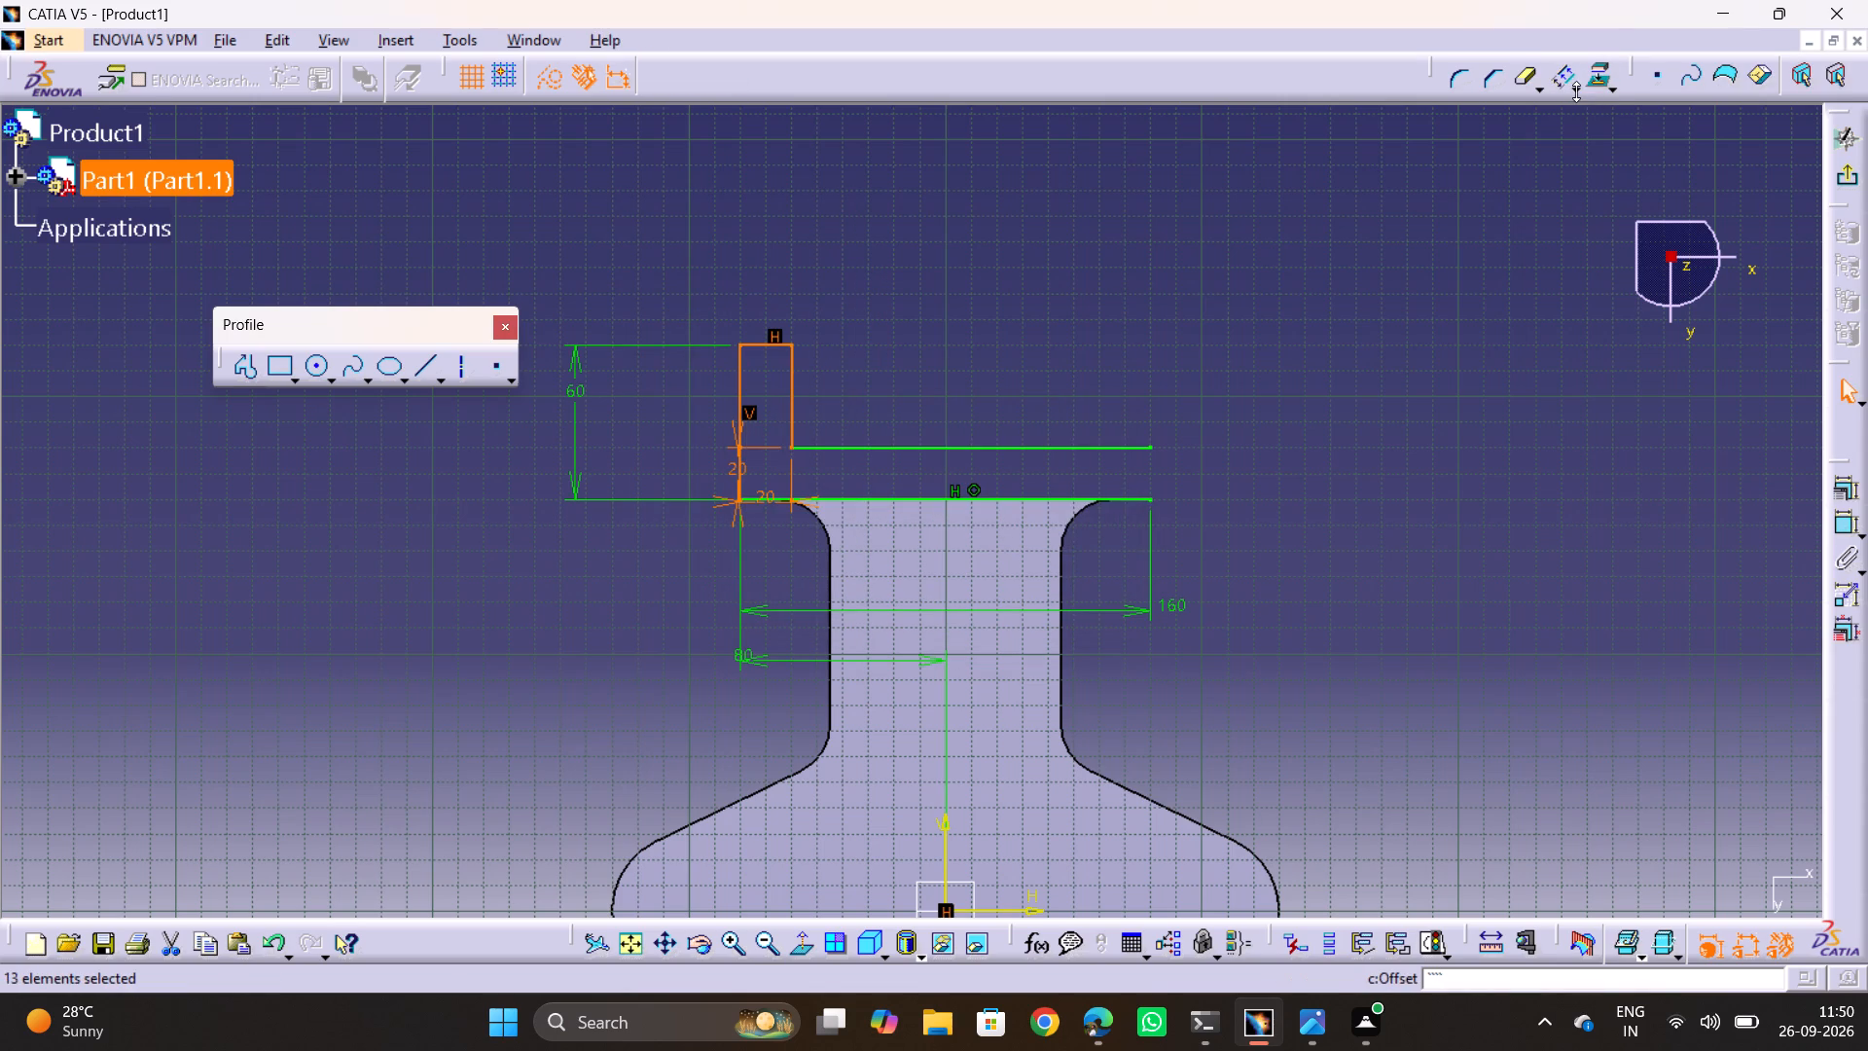
pyautogui.click(1577, 91)
pyautogui.click(1597, 119)
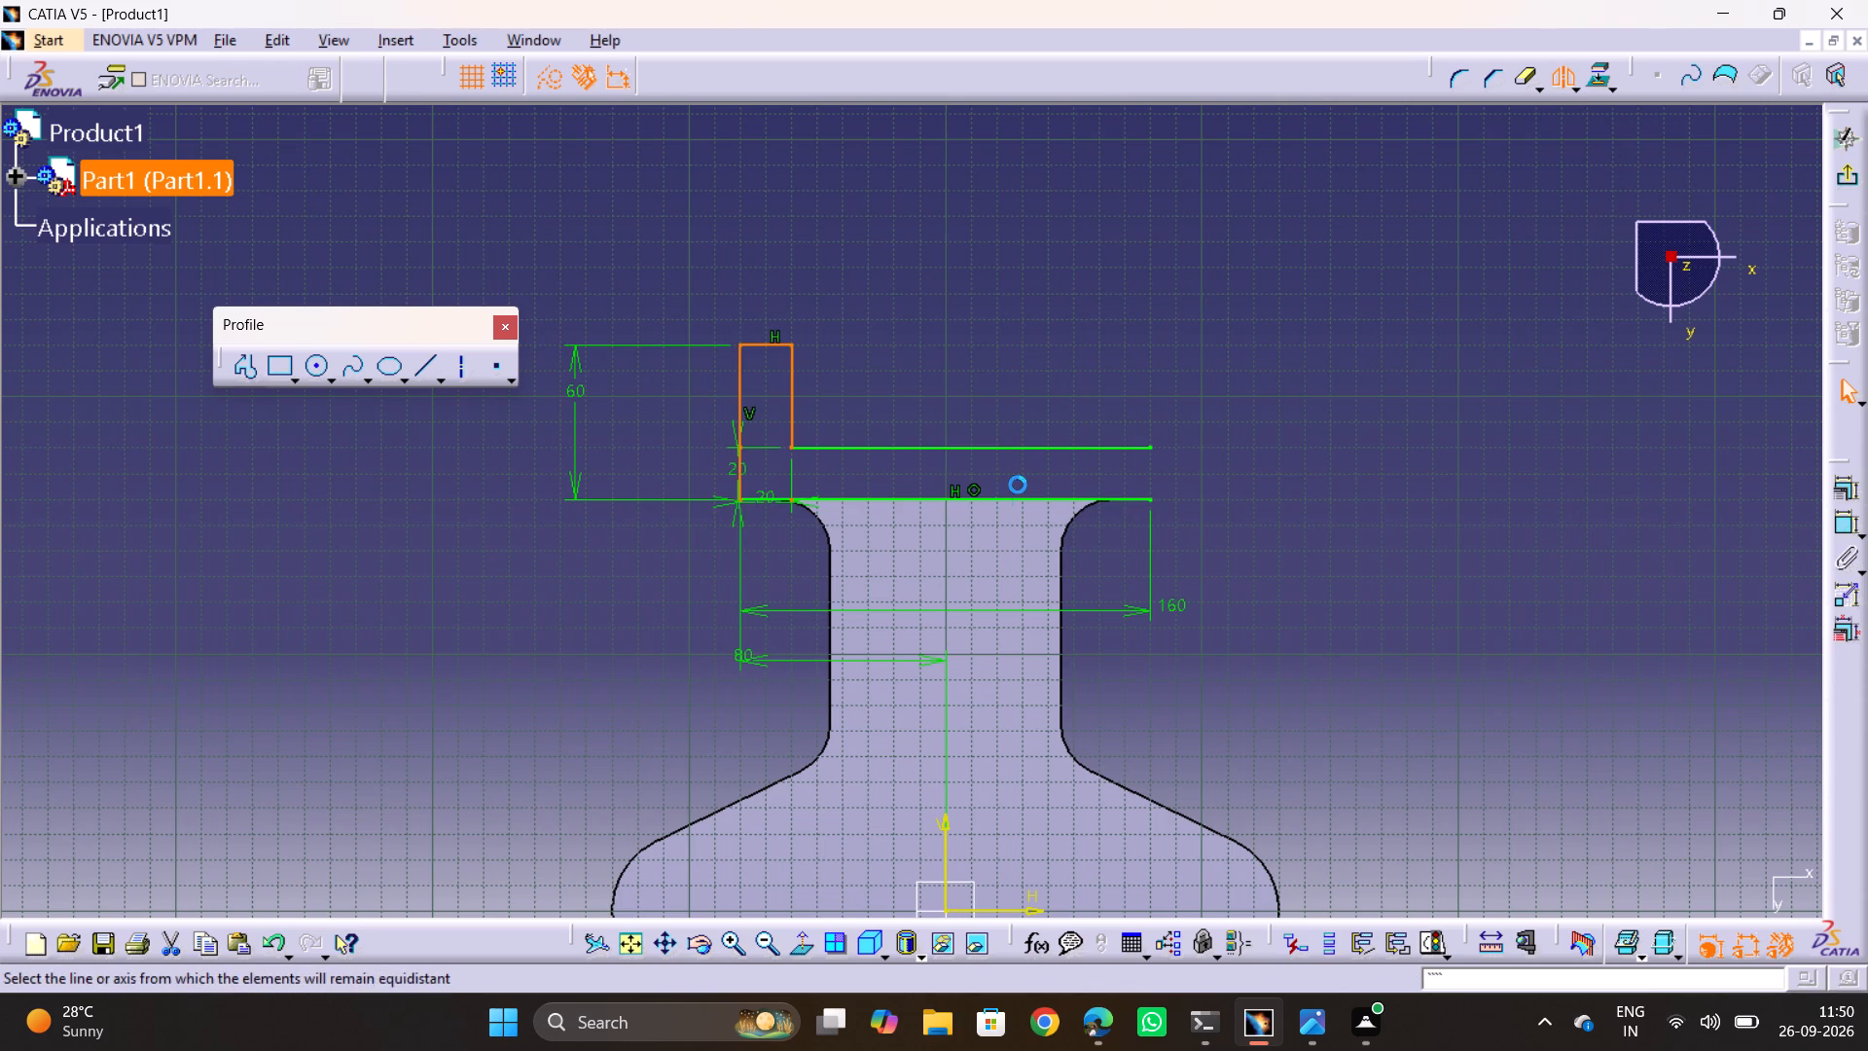
pyautogui.click(943, 860)
pyautogui.click(1585, 568)
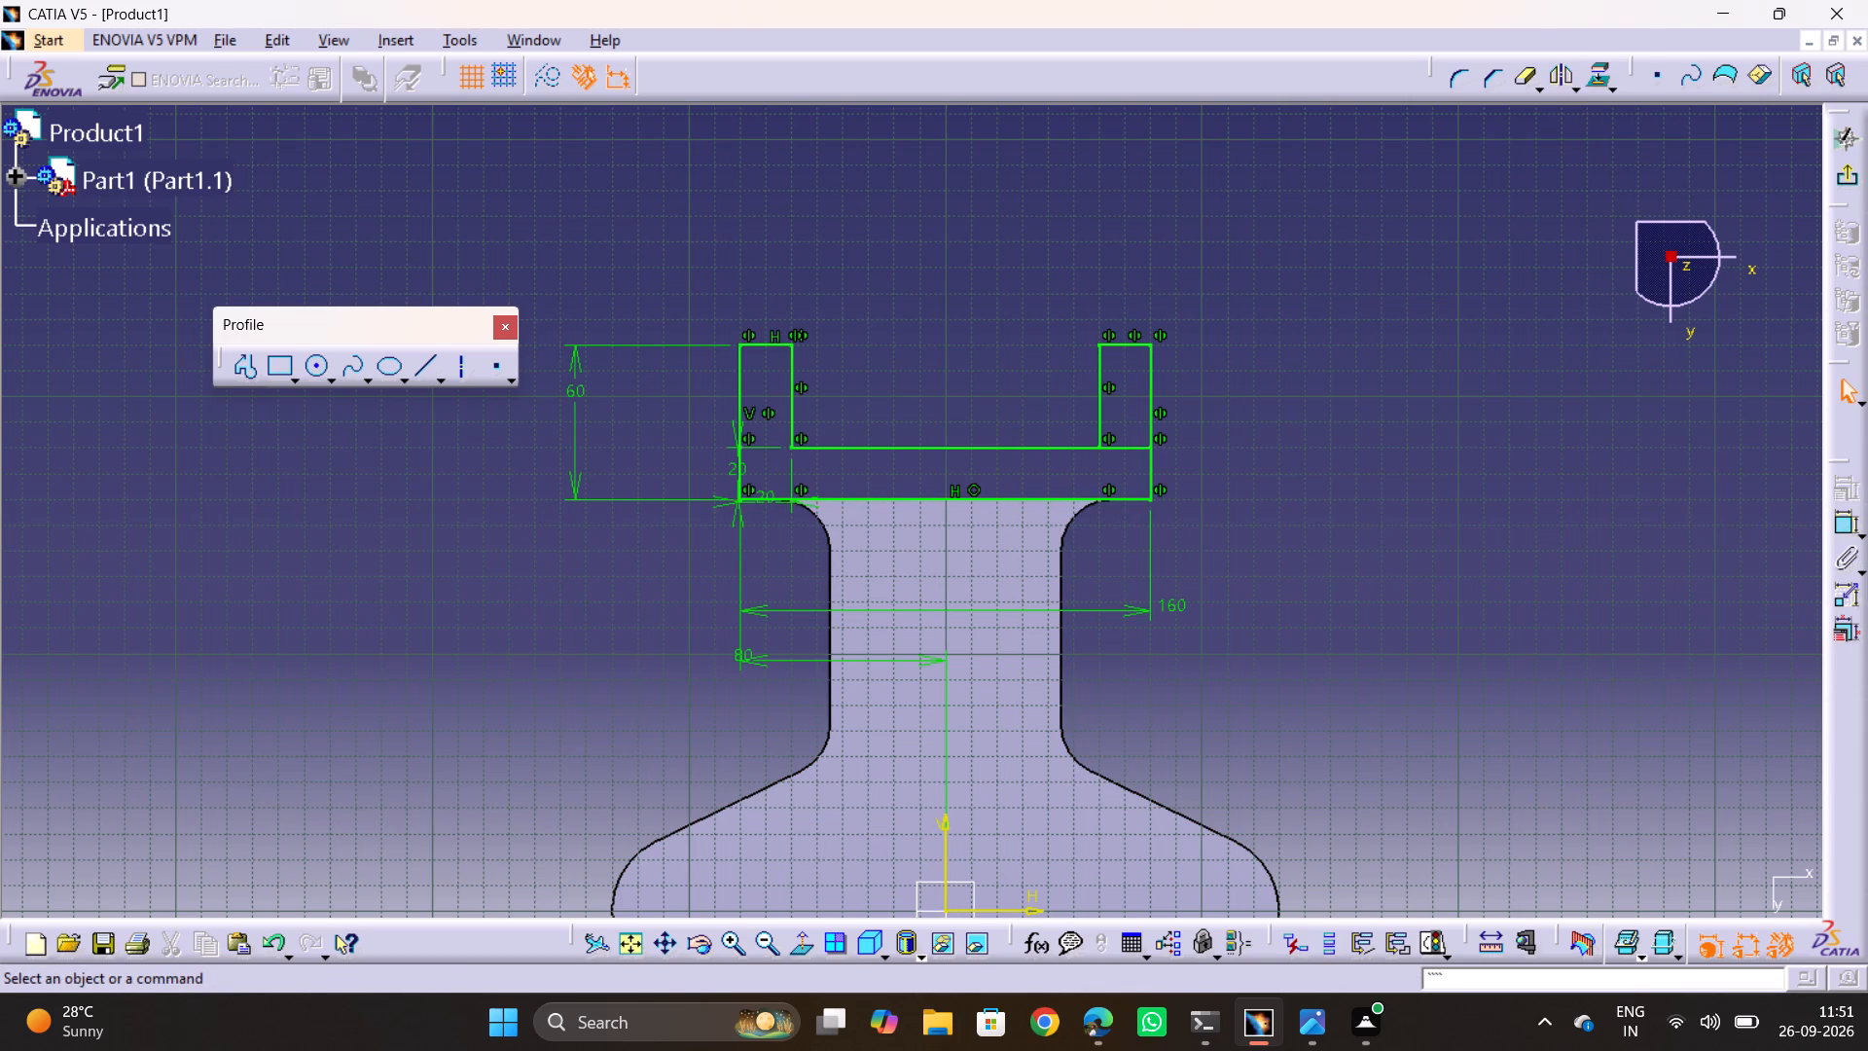
pyautogui.press('Escape')
pyautogui.press('Escape')
pyautogui.press('Escape')
pyautogui.press('Escape')
# Quick Trim the offset line's segment inside the mirrored arm, leaving an open inner corner.
pyautogui.doubleClick(1529, 81)
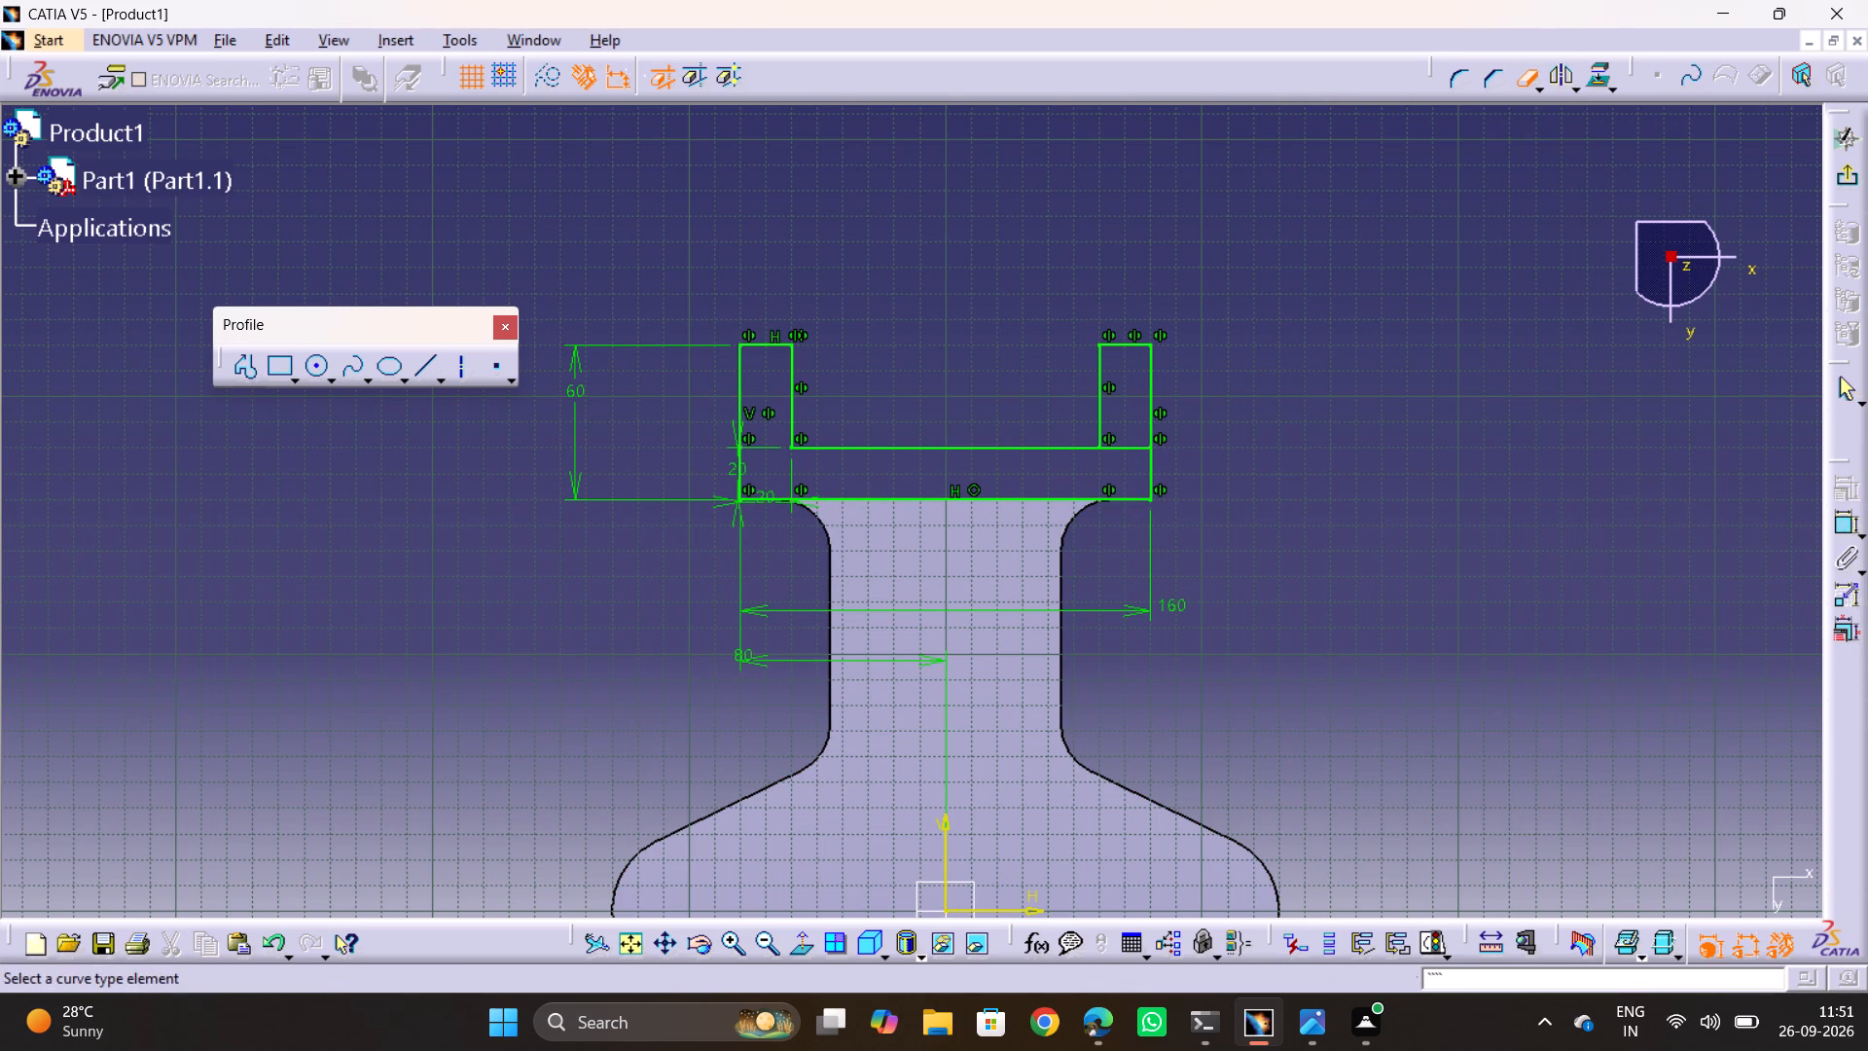
pyautogui.click(1133, 449)
pyautogui.click(1330, 495)
pyautogui.press('Escape')
pyautogui.press('Escape')
pyautogui.press('Escape')
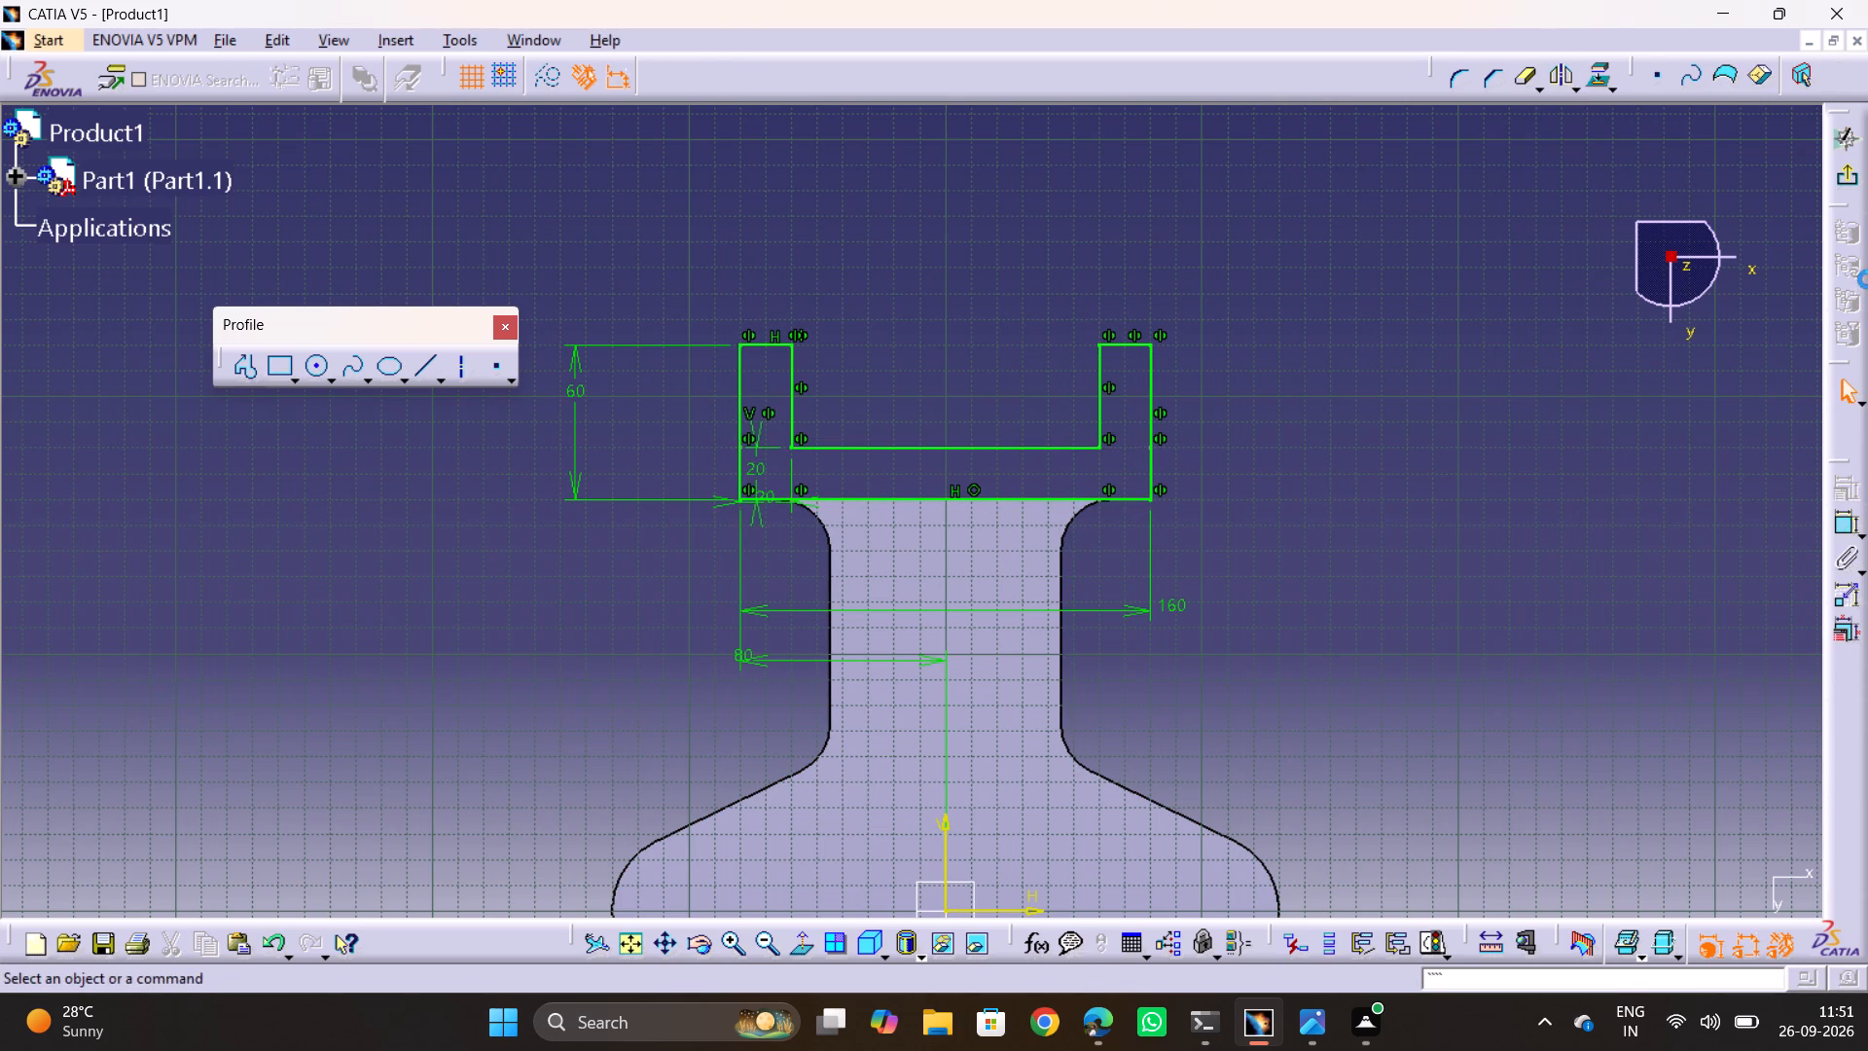
# Exit the fork sketch and pad its profile 60 mm after checking the depth in reference drawing 1.jpg.
pyautogui.click(1844, 183)
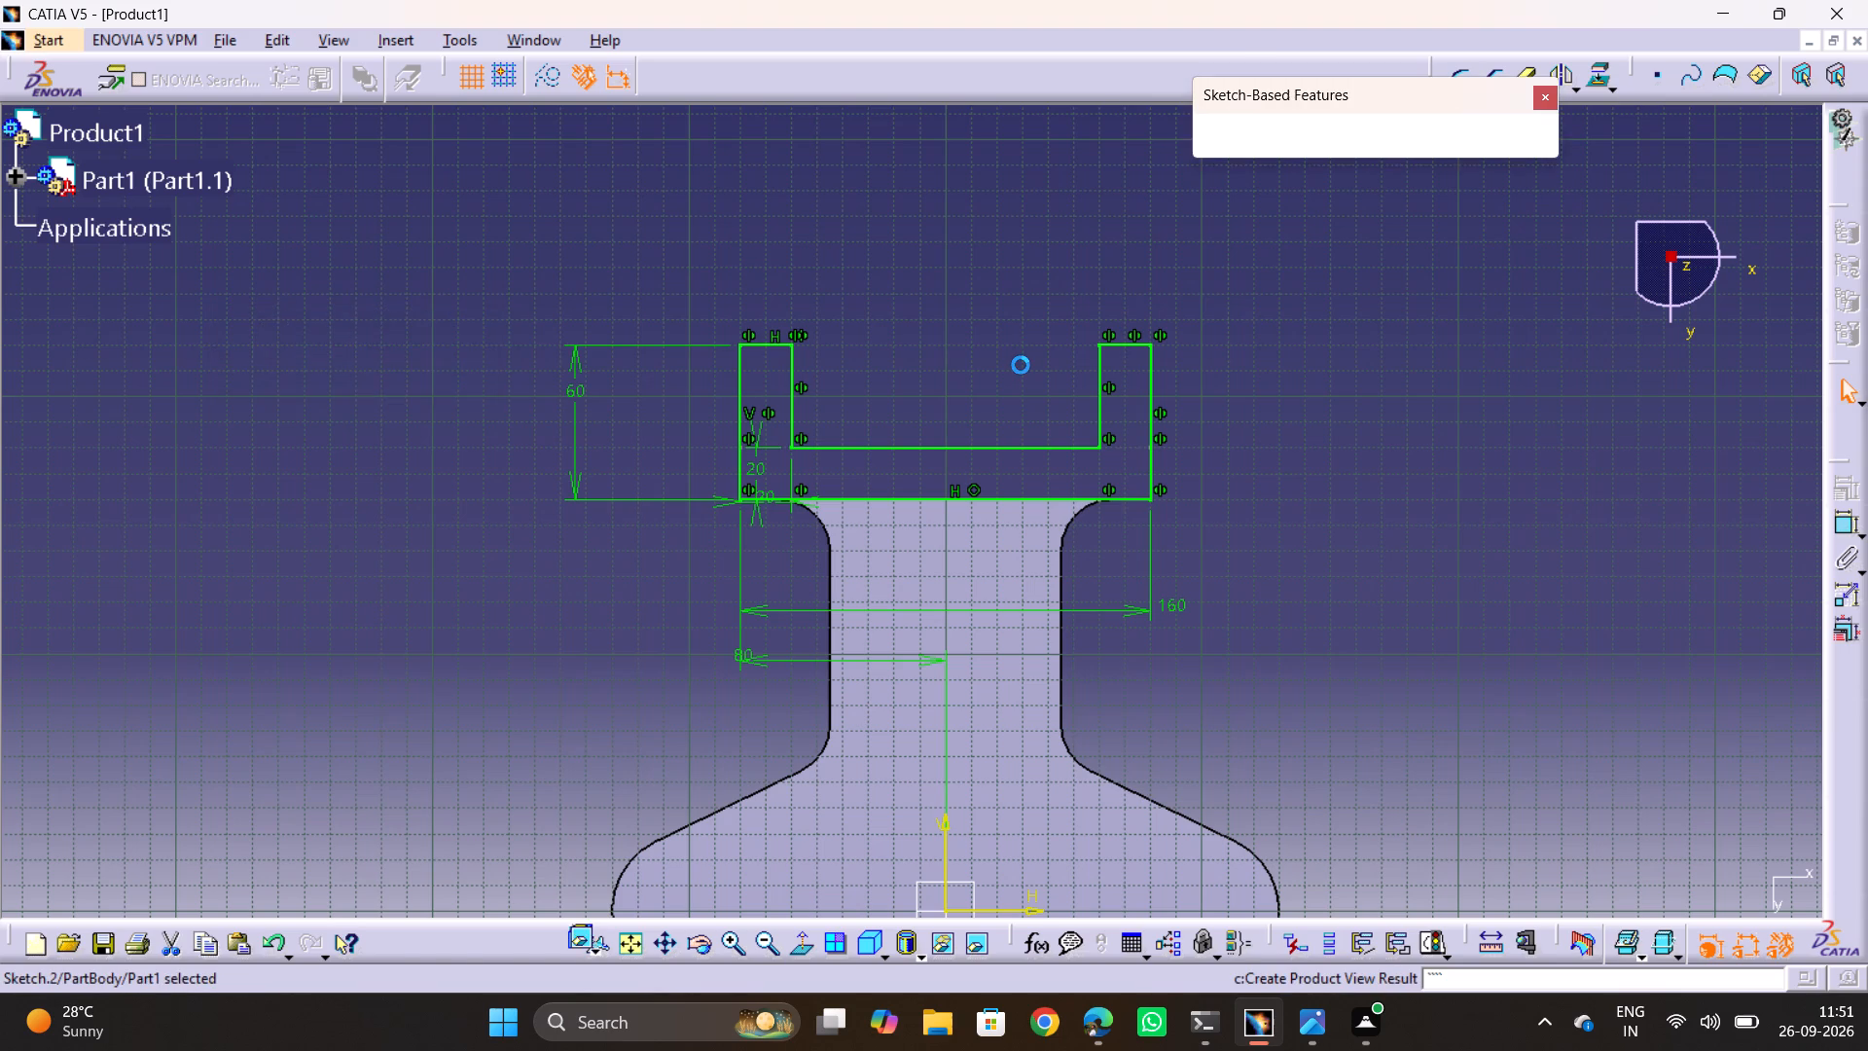
pyautogui.moveTo(879, 504); pyautogui.dragTo(1498, 369, button='middle')
pyautogui.scroll(-1, 879, 504)
pyautogui.moveTo(879, 504); pyautogui.dragTo(1521, 502)
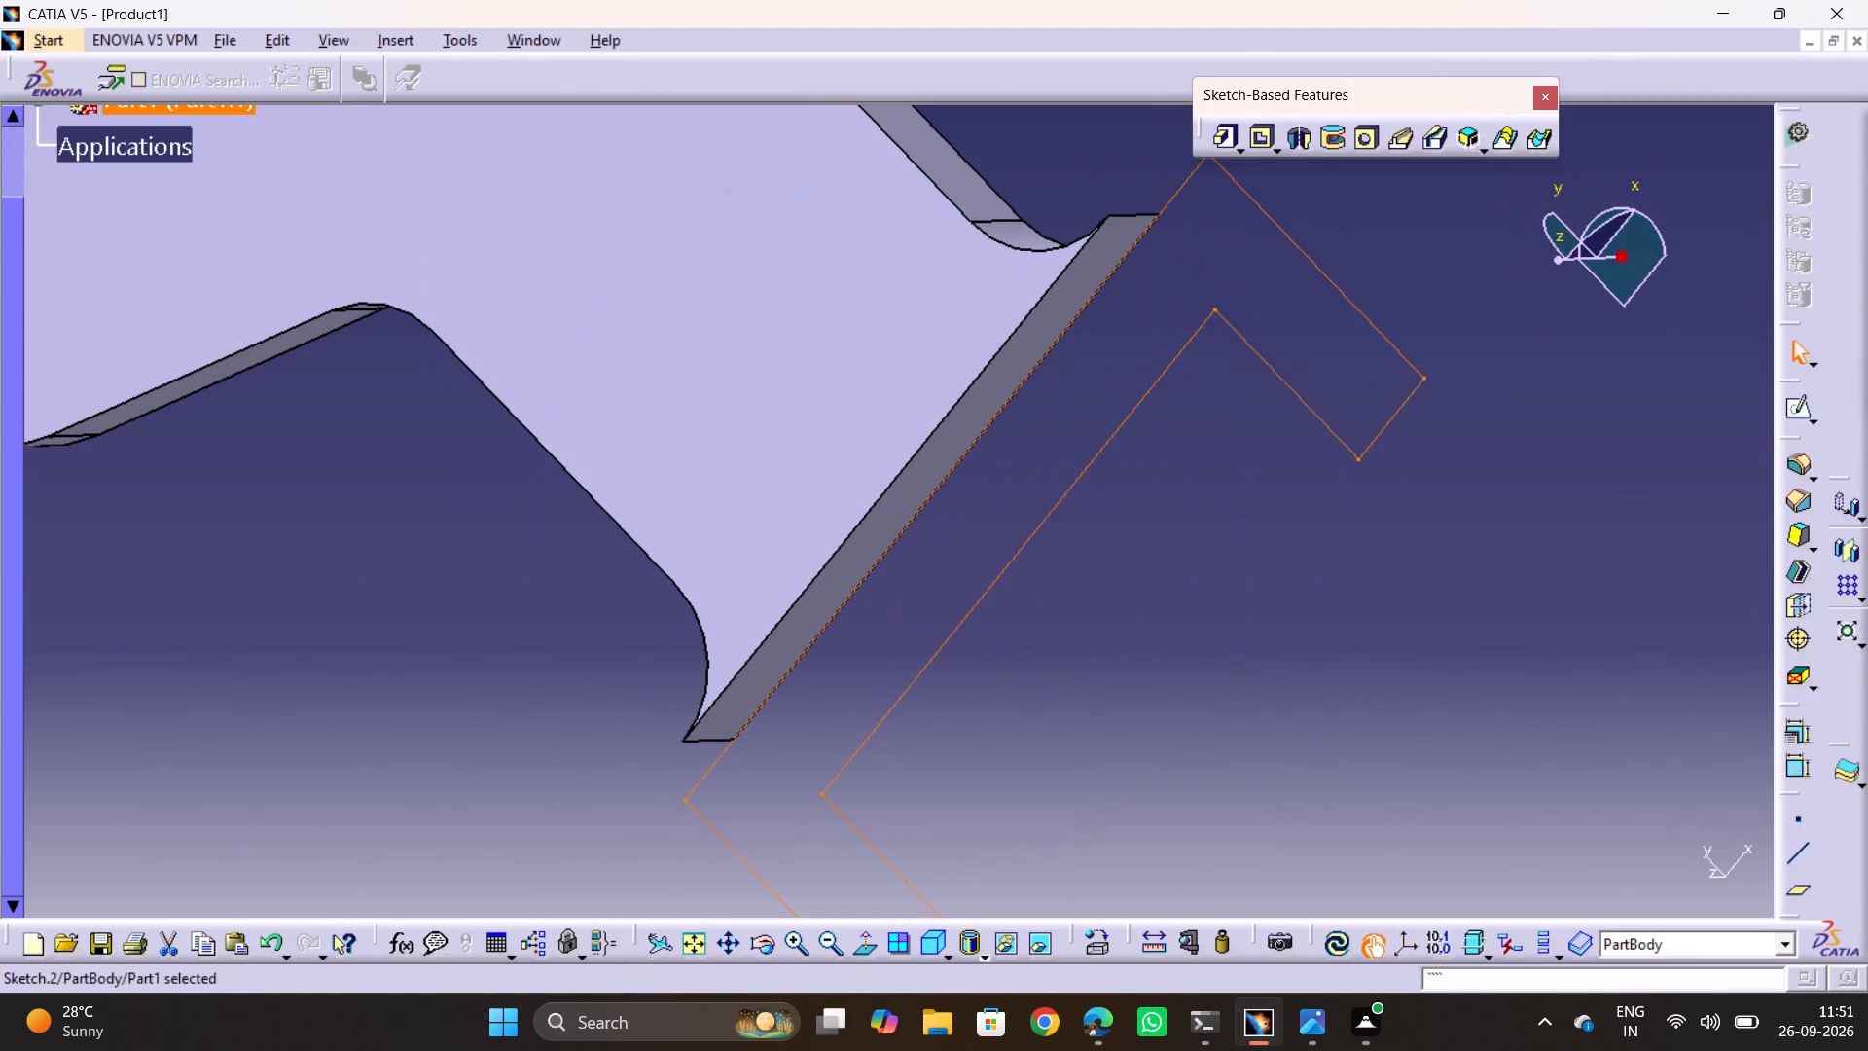
pyautogui.click(934, 941)
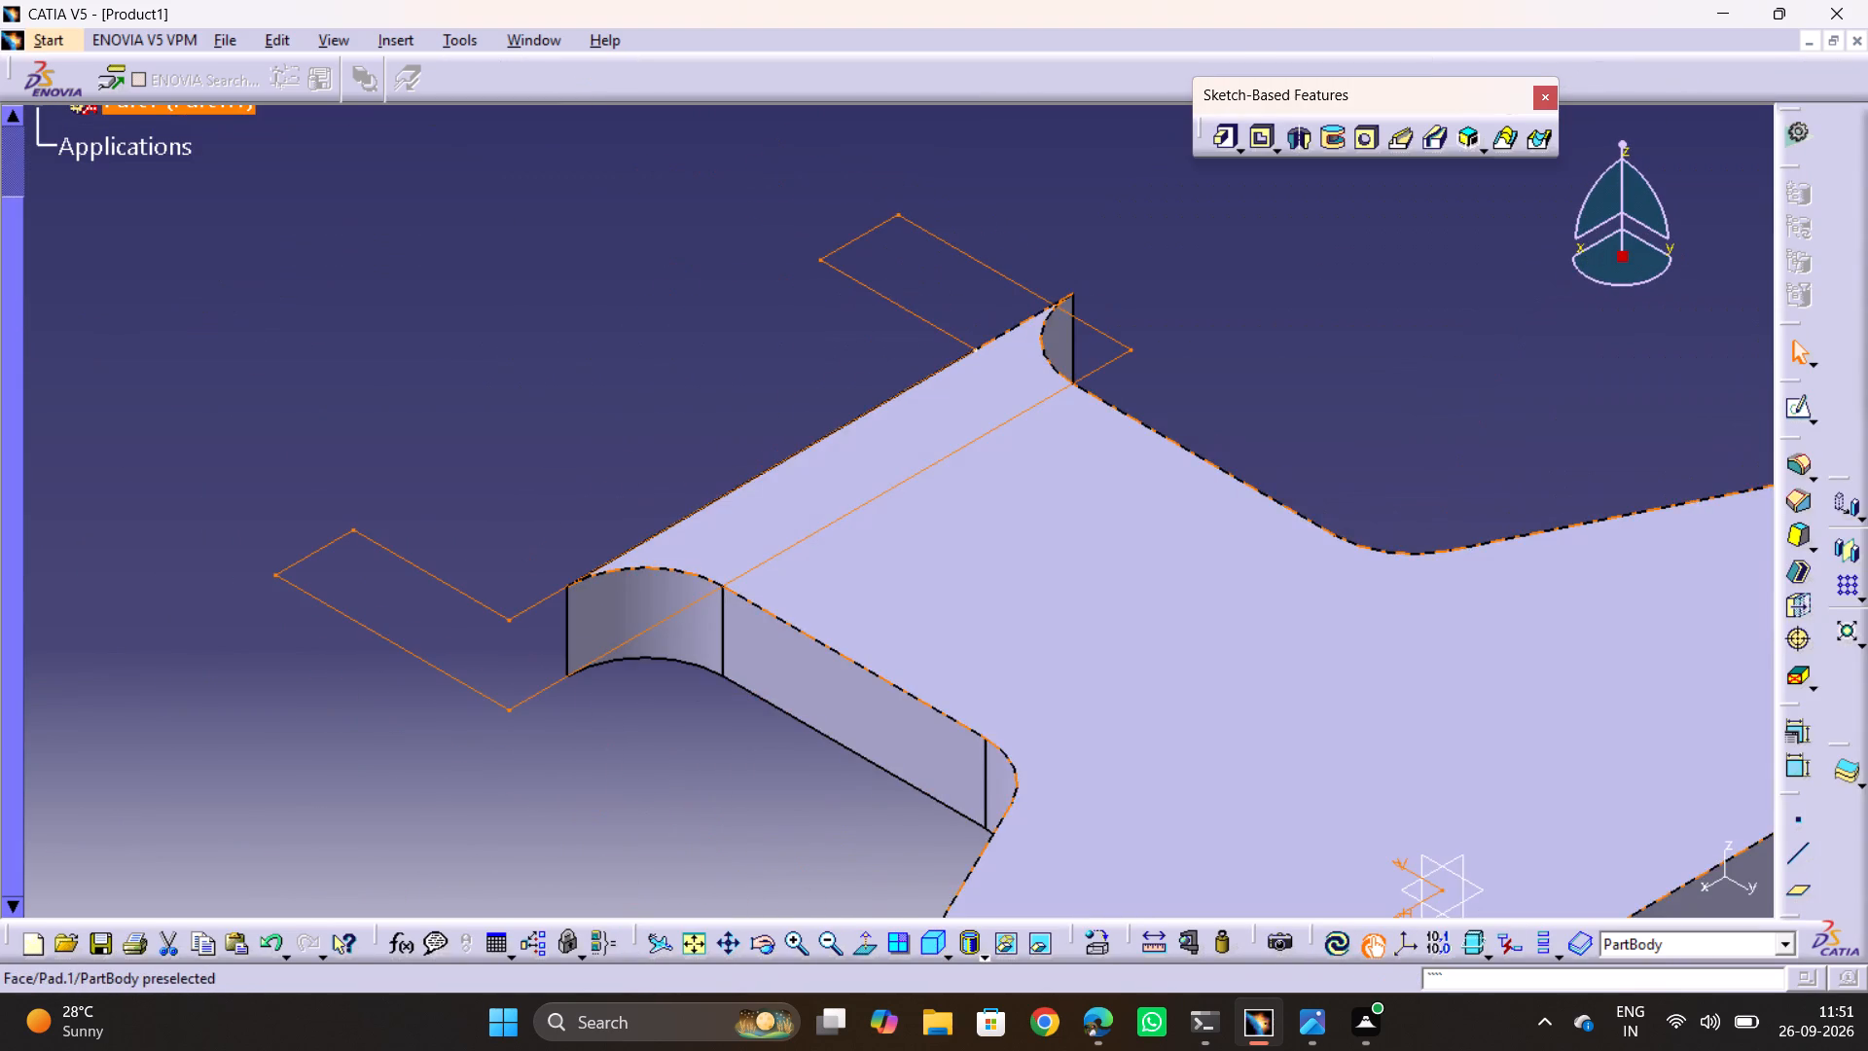
pyautogui.keyDown('ctrl'); pyautogui.moveTo(1017, 592); pyautogui.dragTo(1025, 637, button='middle'); pyautogui.keyUp('ctrl')
pyautogui.hotkey('alt', 'Tab')
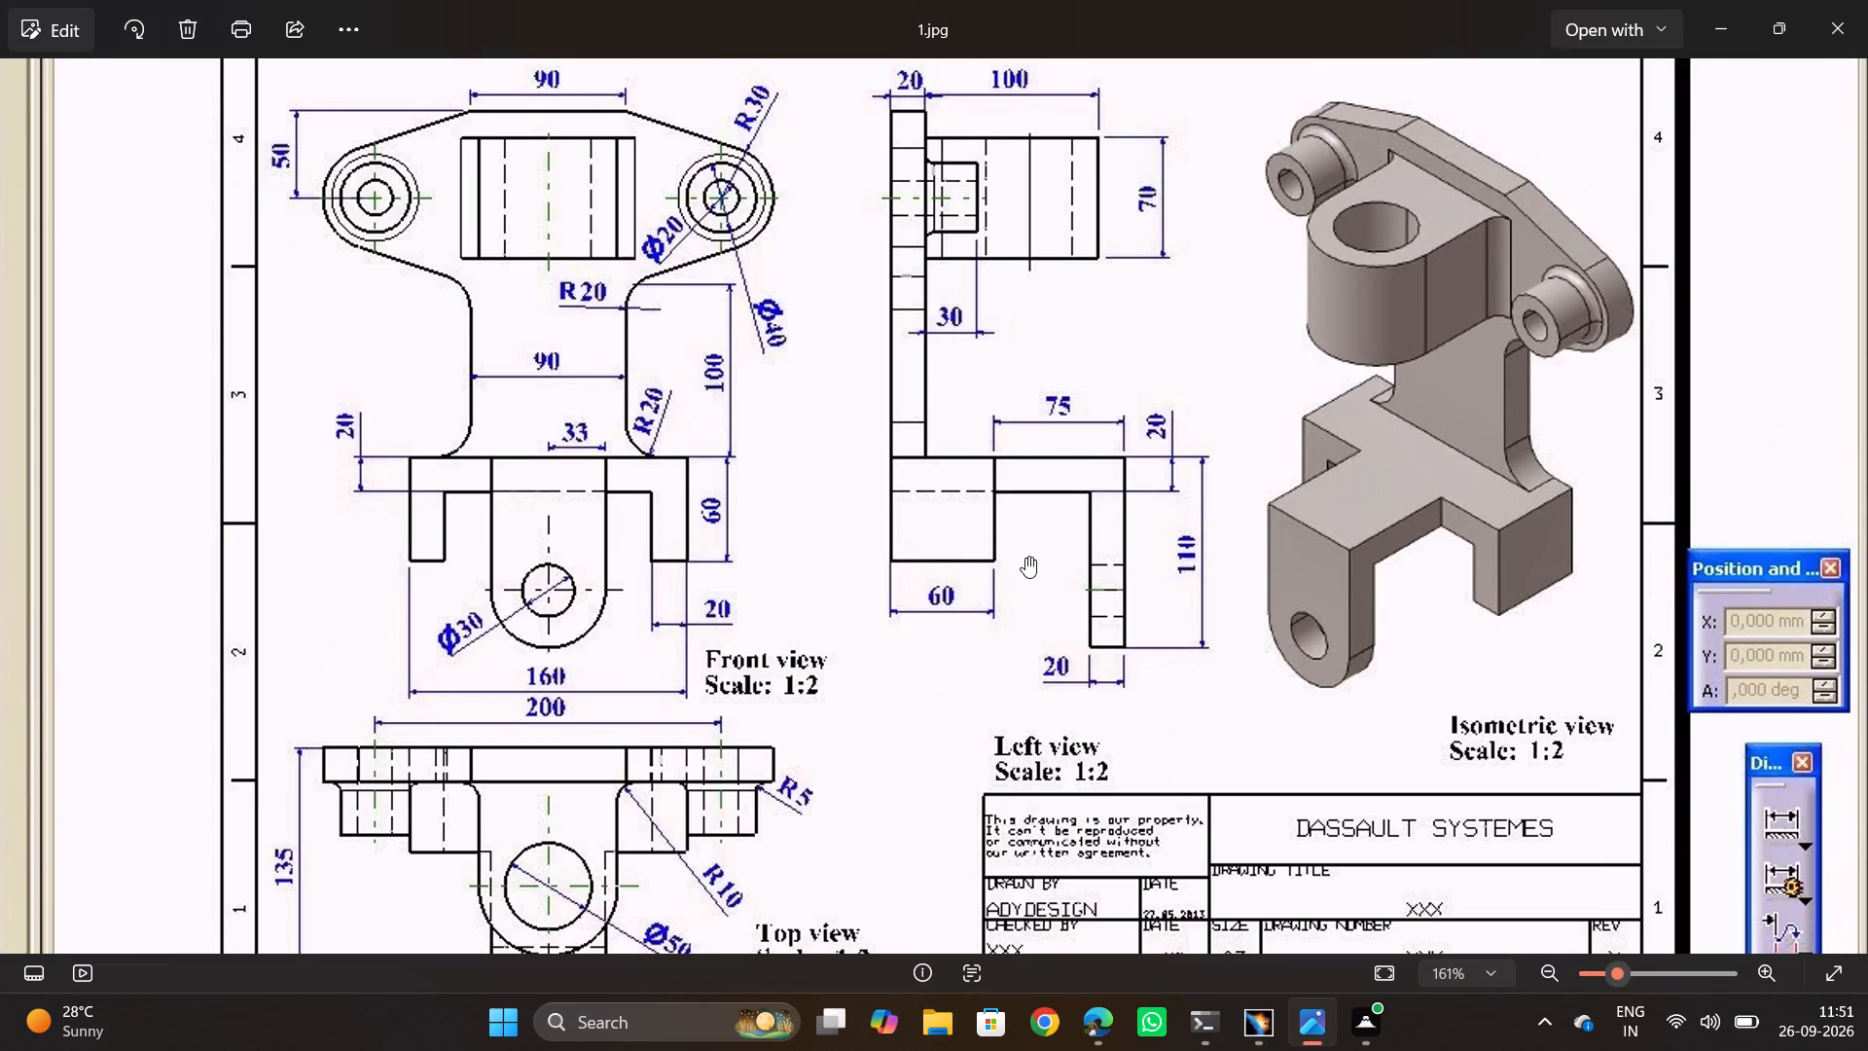
pyautogui.hotkey('alt', 'Tab')
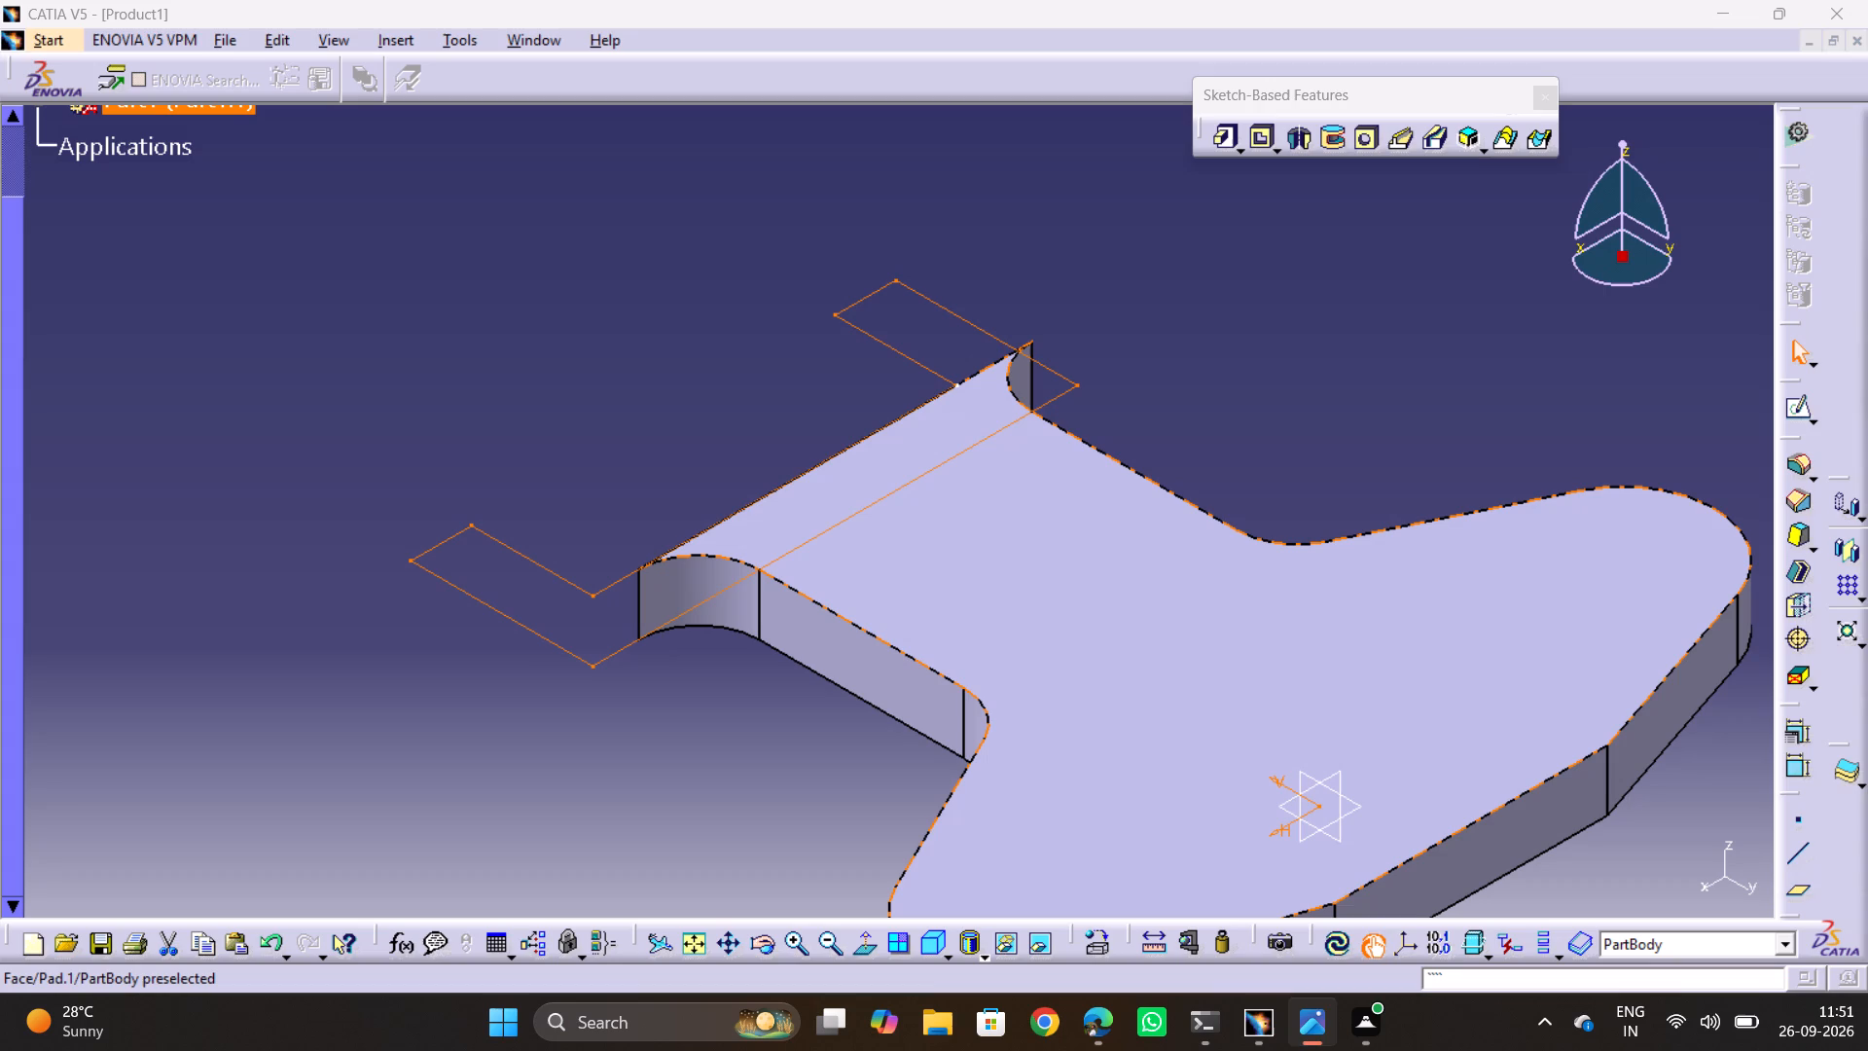
pyautogui.hotkey('alt', 'Tab')
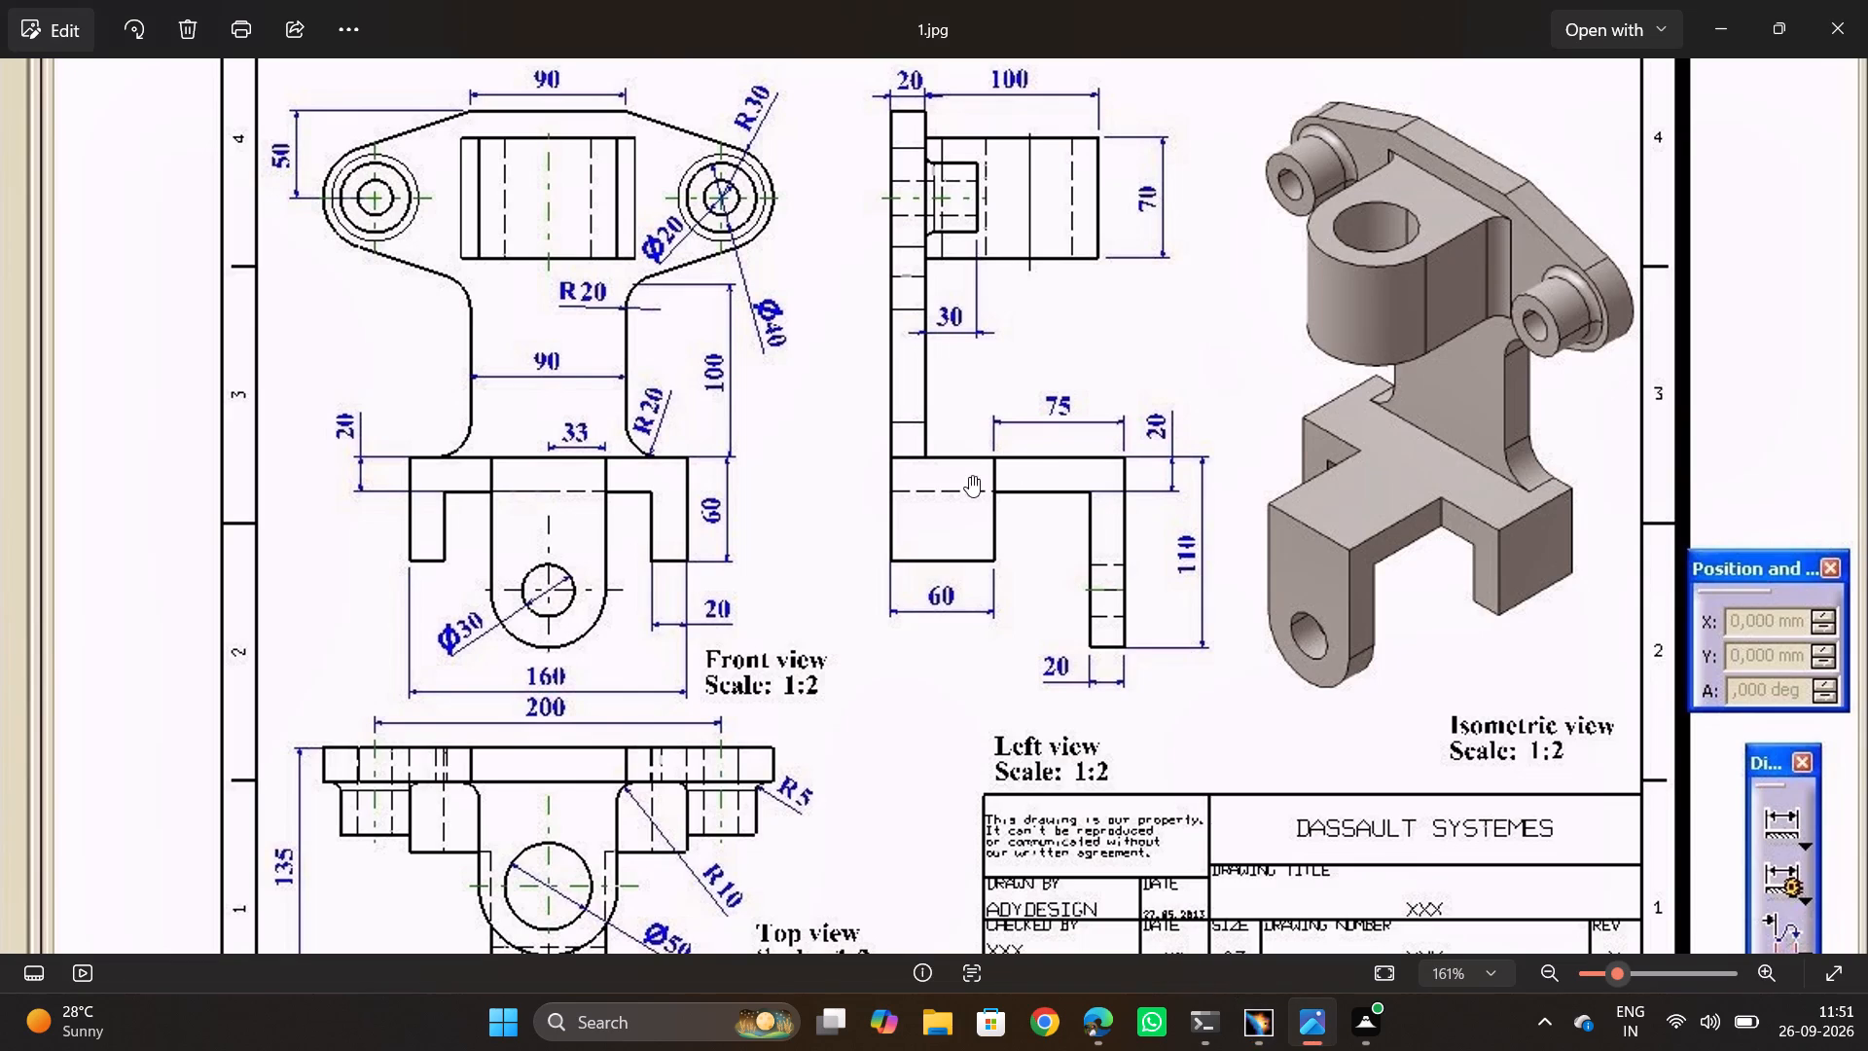
pyautogui.hotkey('alt', 'Tab')
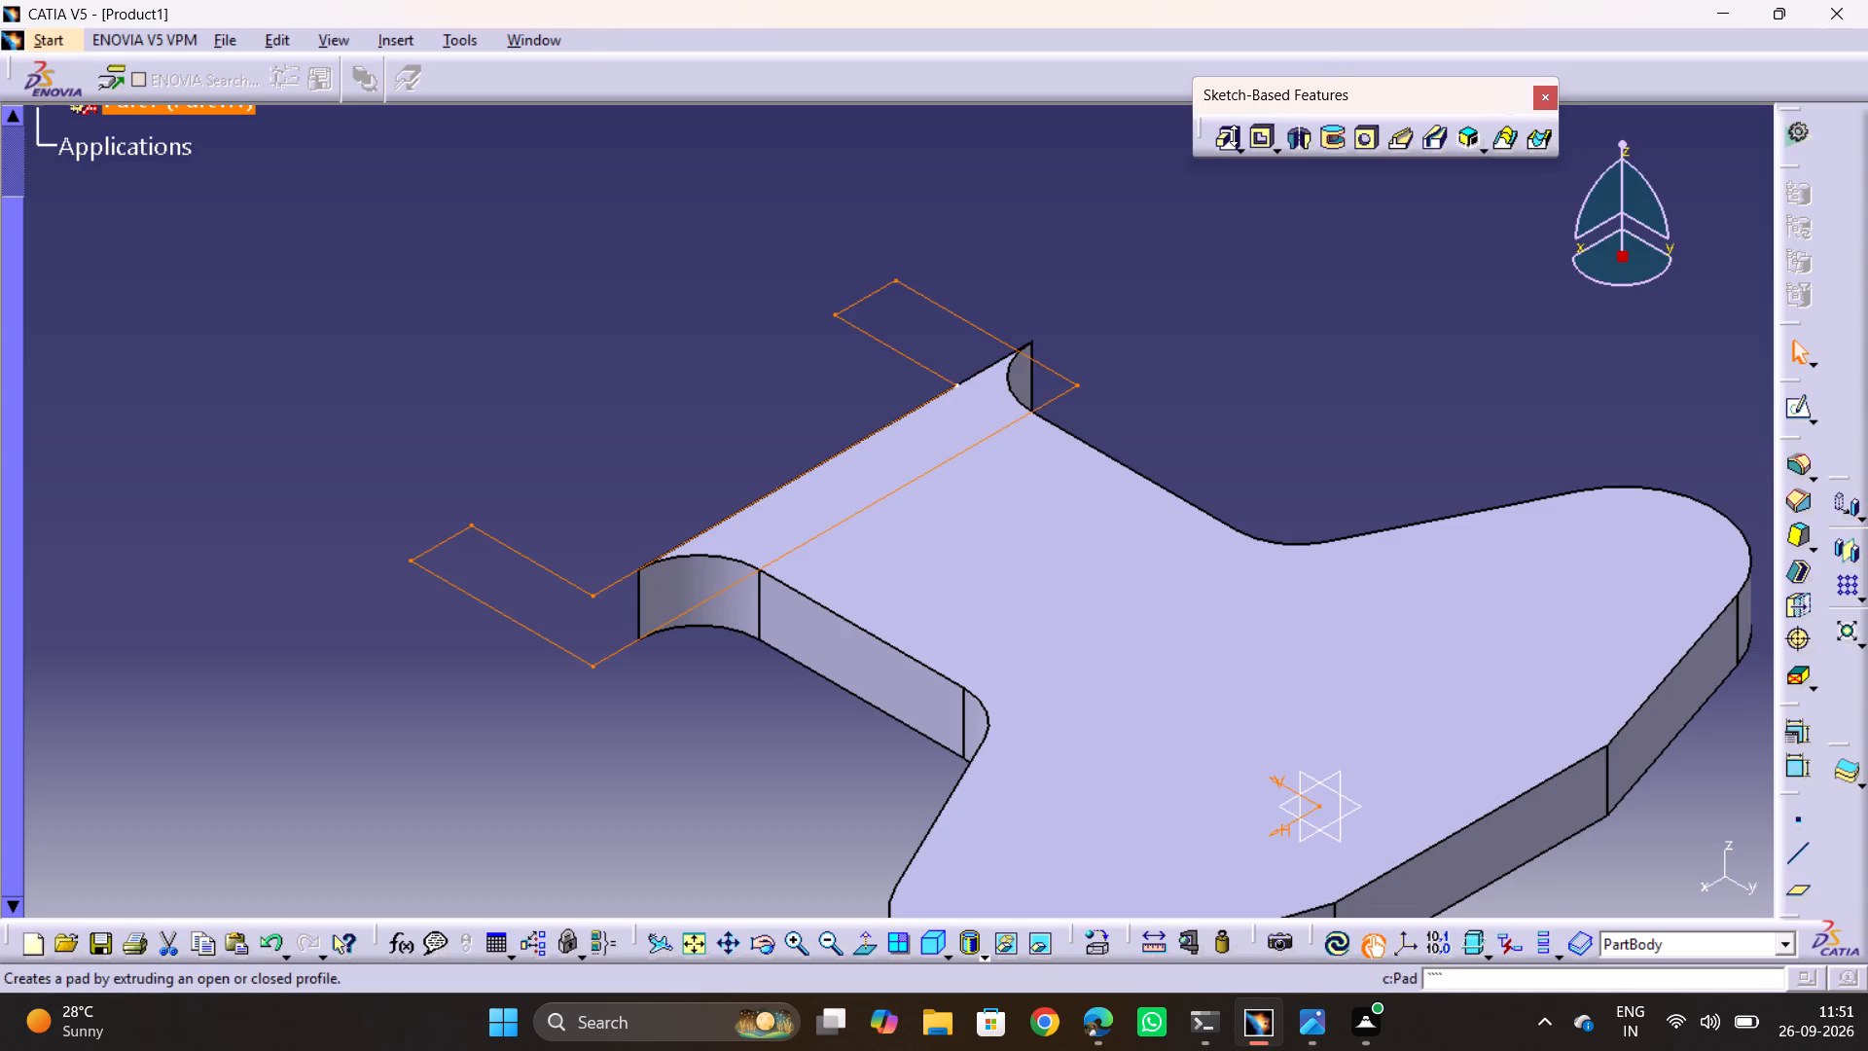
pyautogui.click(1234, 135)
pyautogui.click(1283, 167)
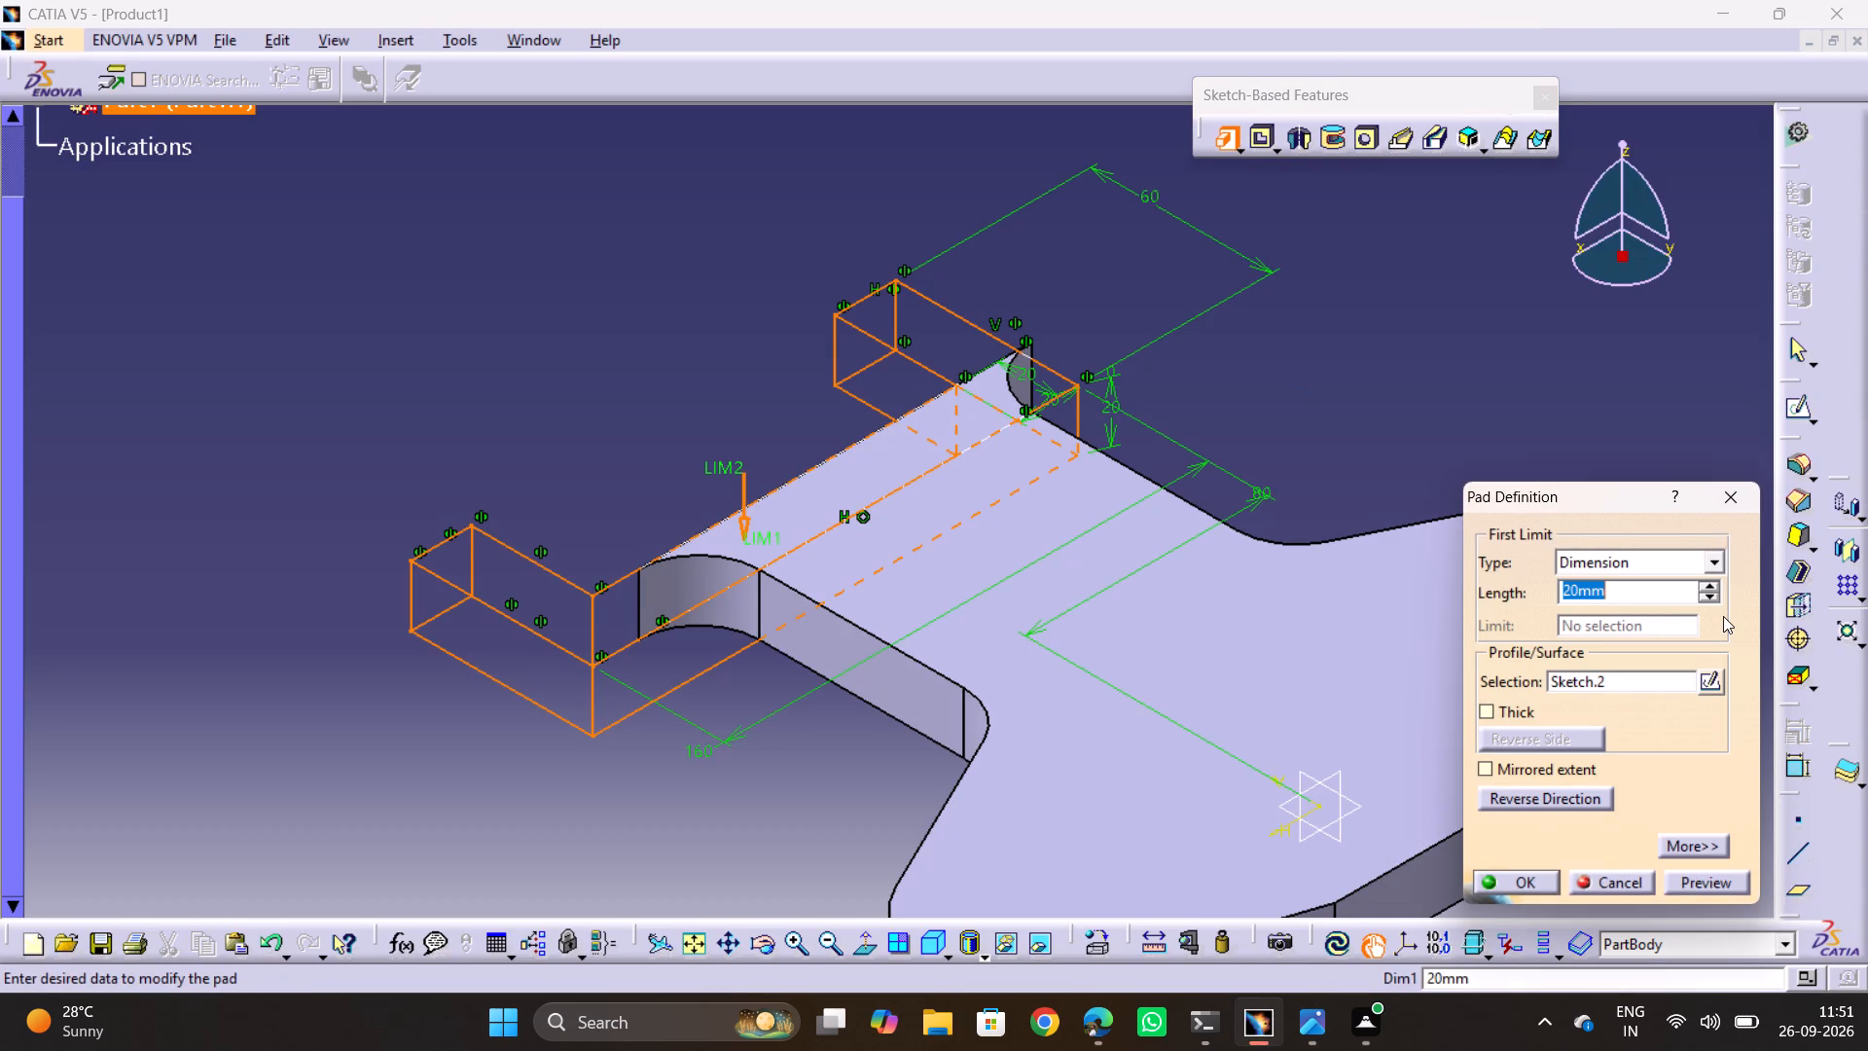
pyautogui.write('60')
pyautogui.press('Return')
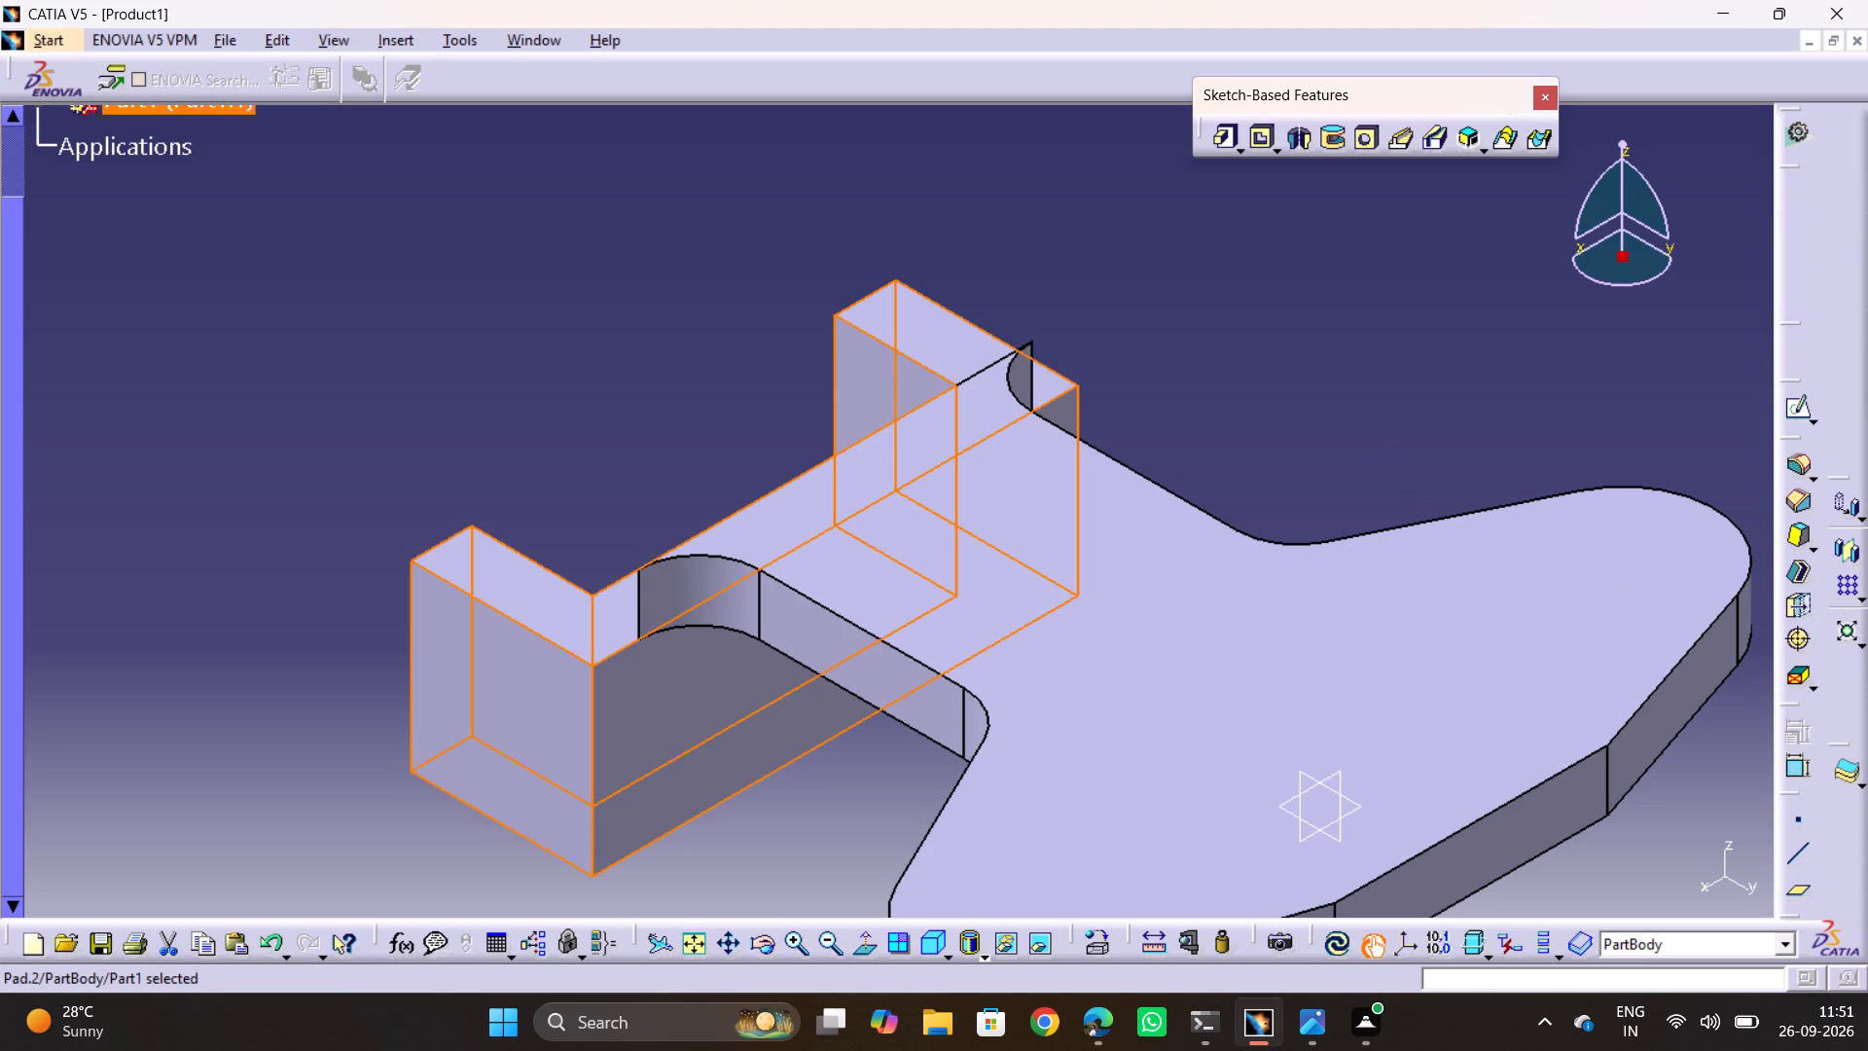
# Reverse the direction of the 60 mm fork pad so it extrudes upward from the base plane.
pyautogui.doubleClick(623, 779)
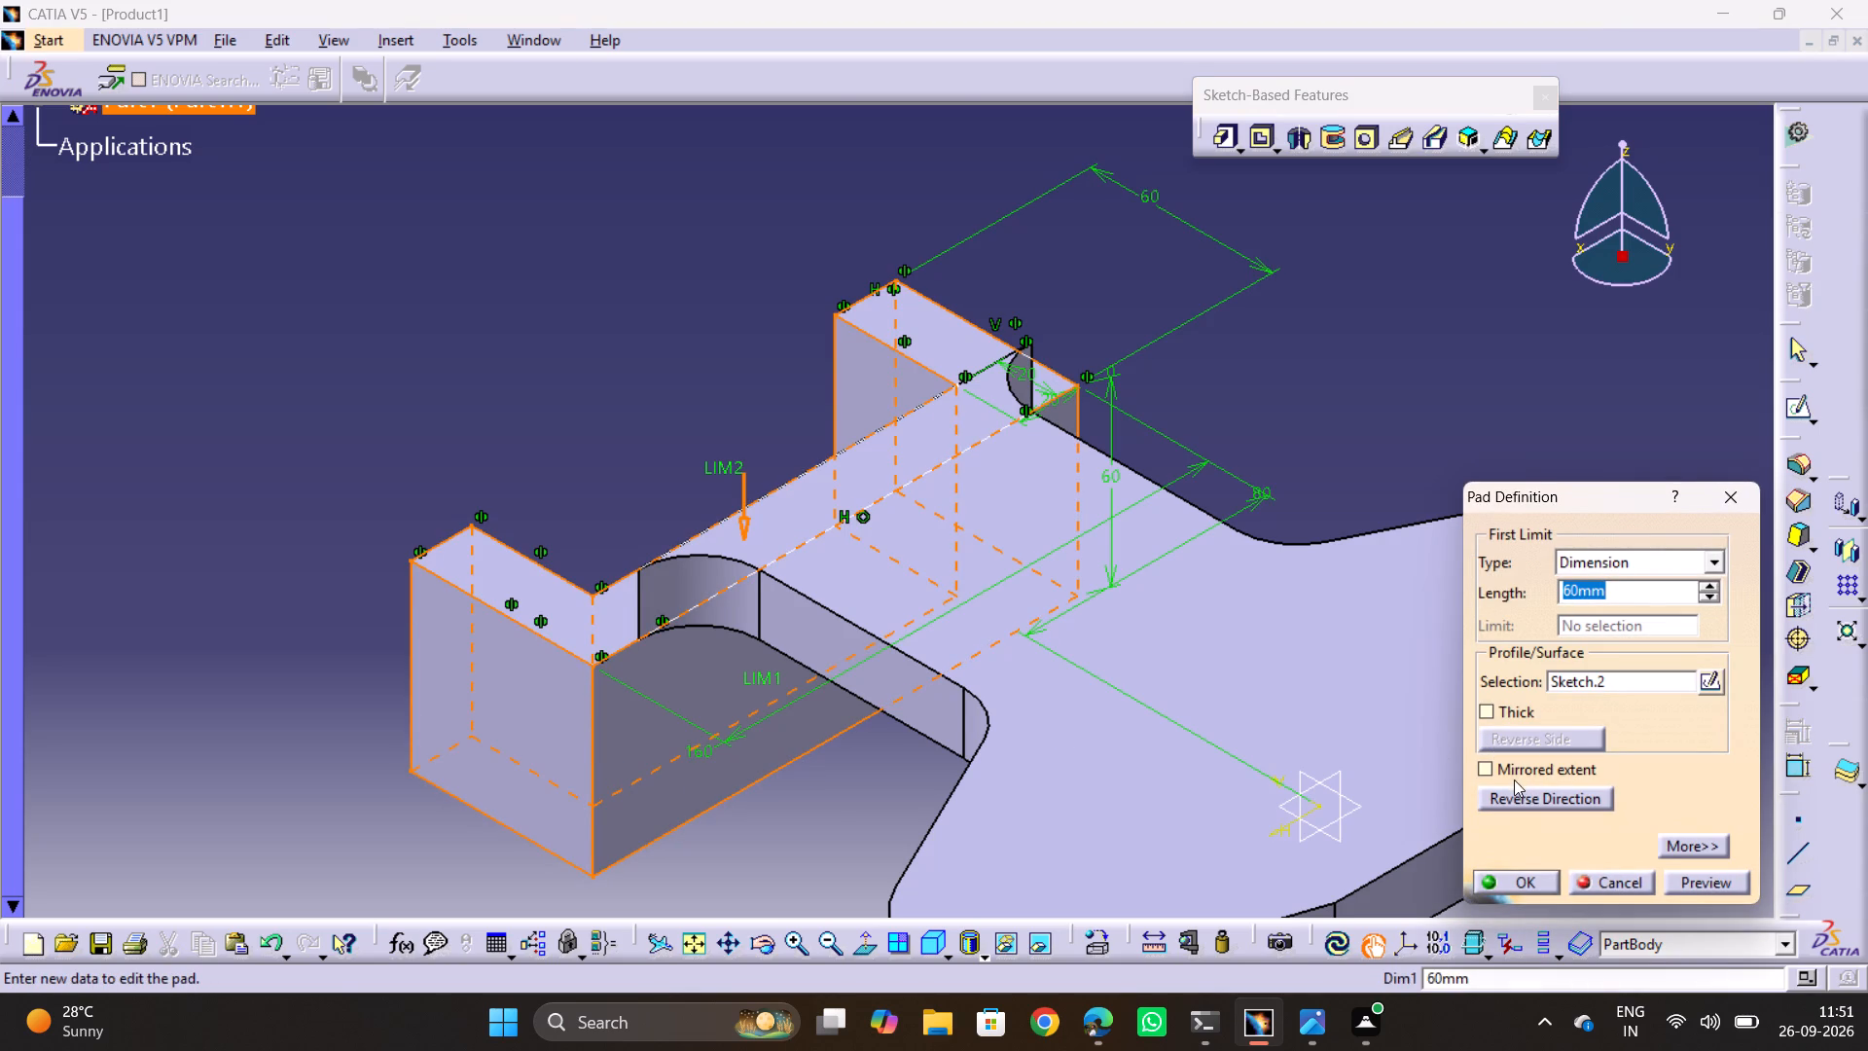
pyautogui.click(1513, 789)
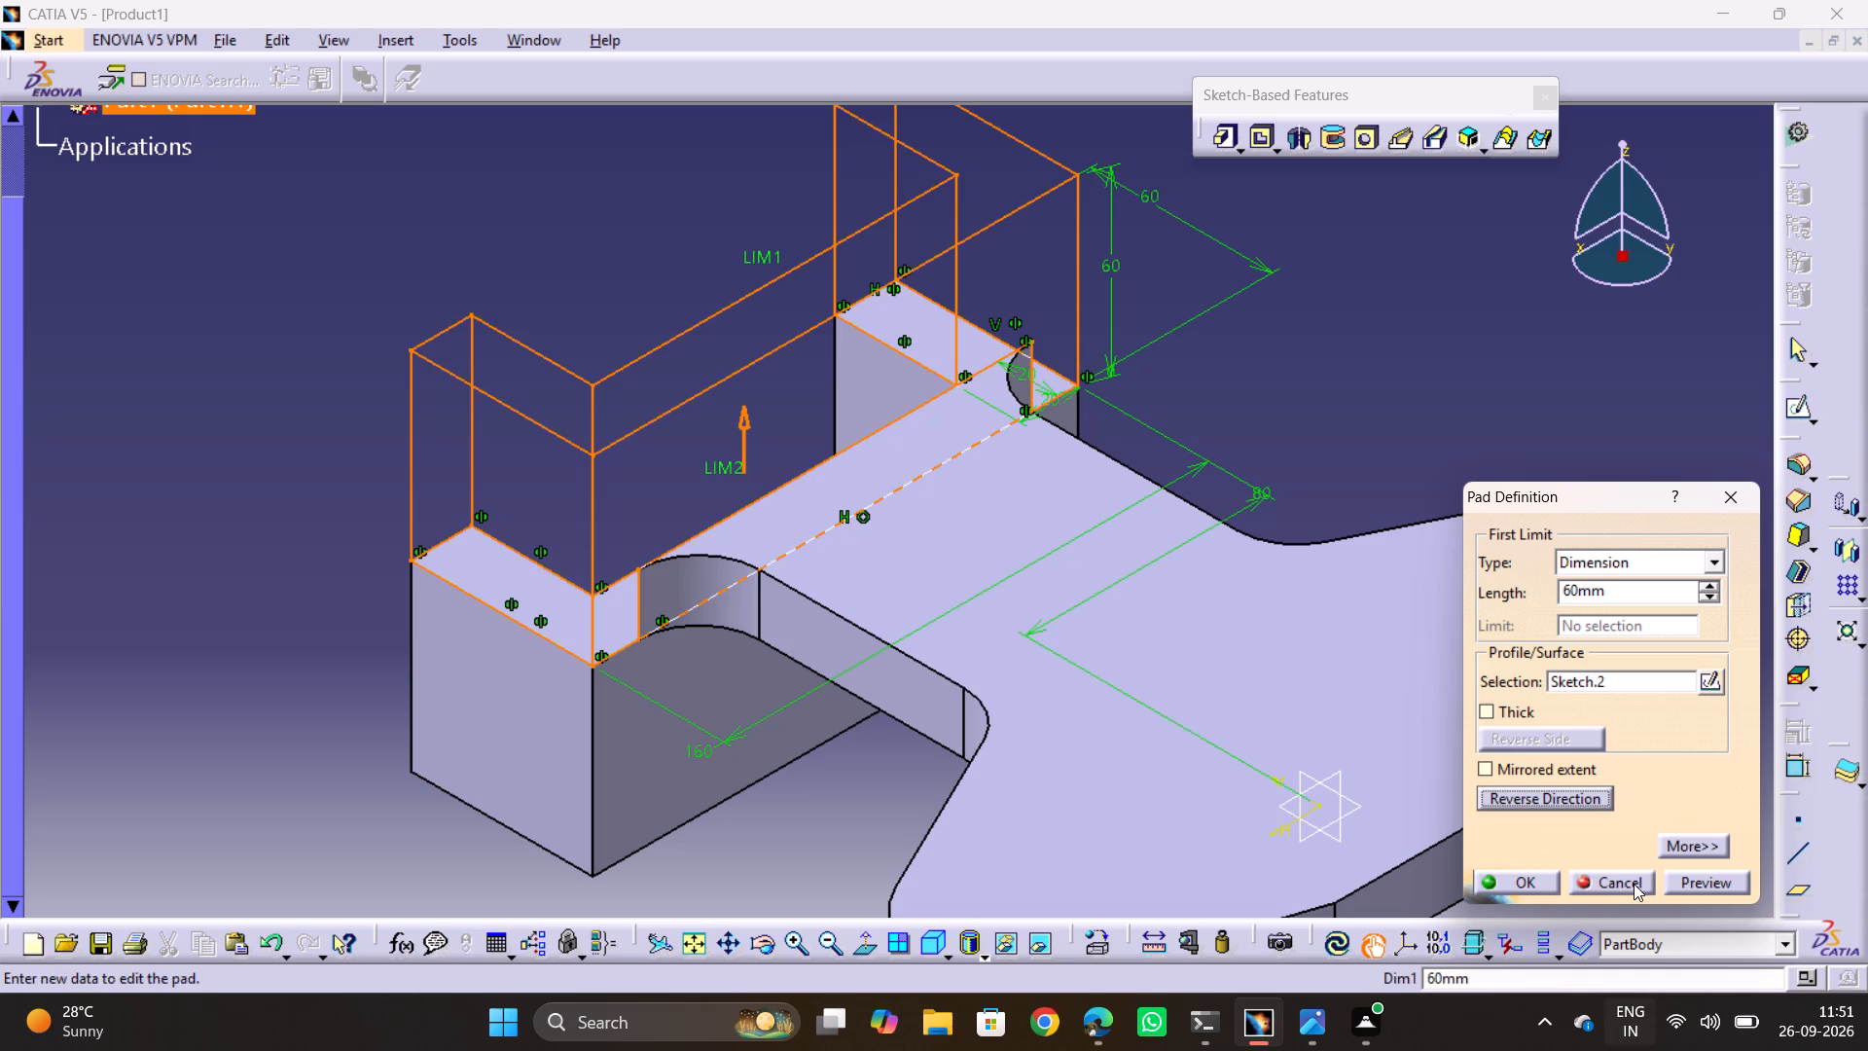
pyautogui.click(1710, 871)
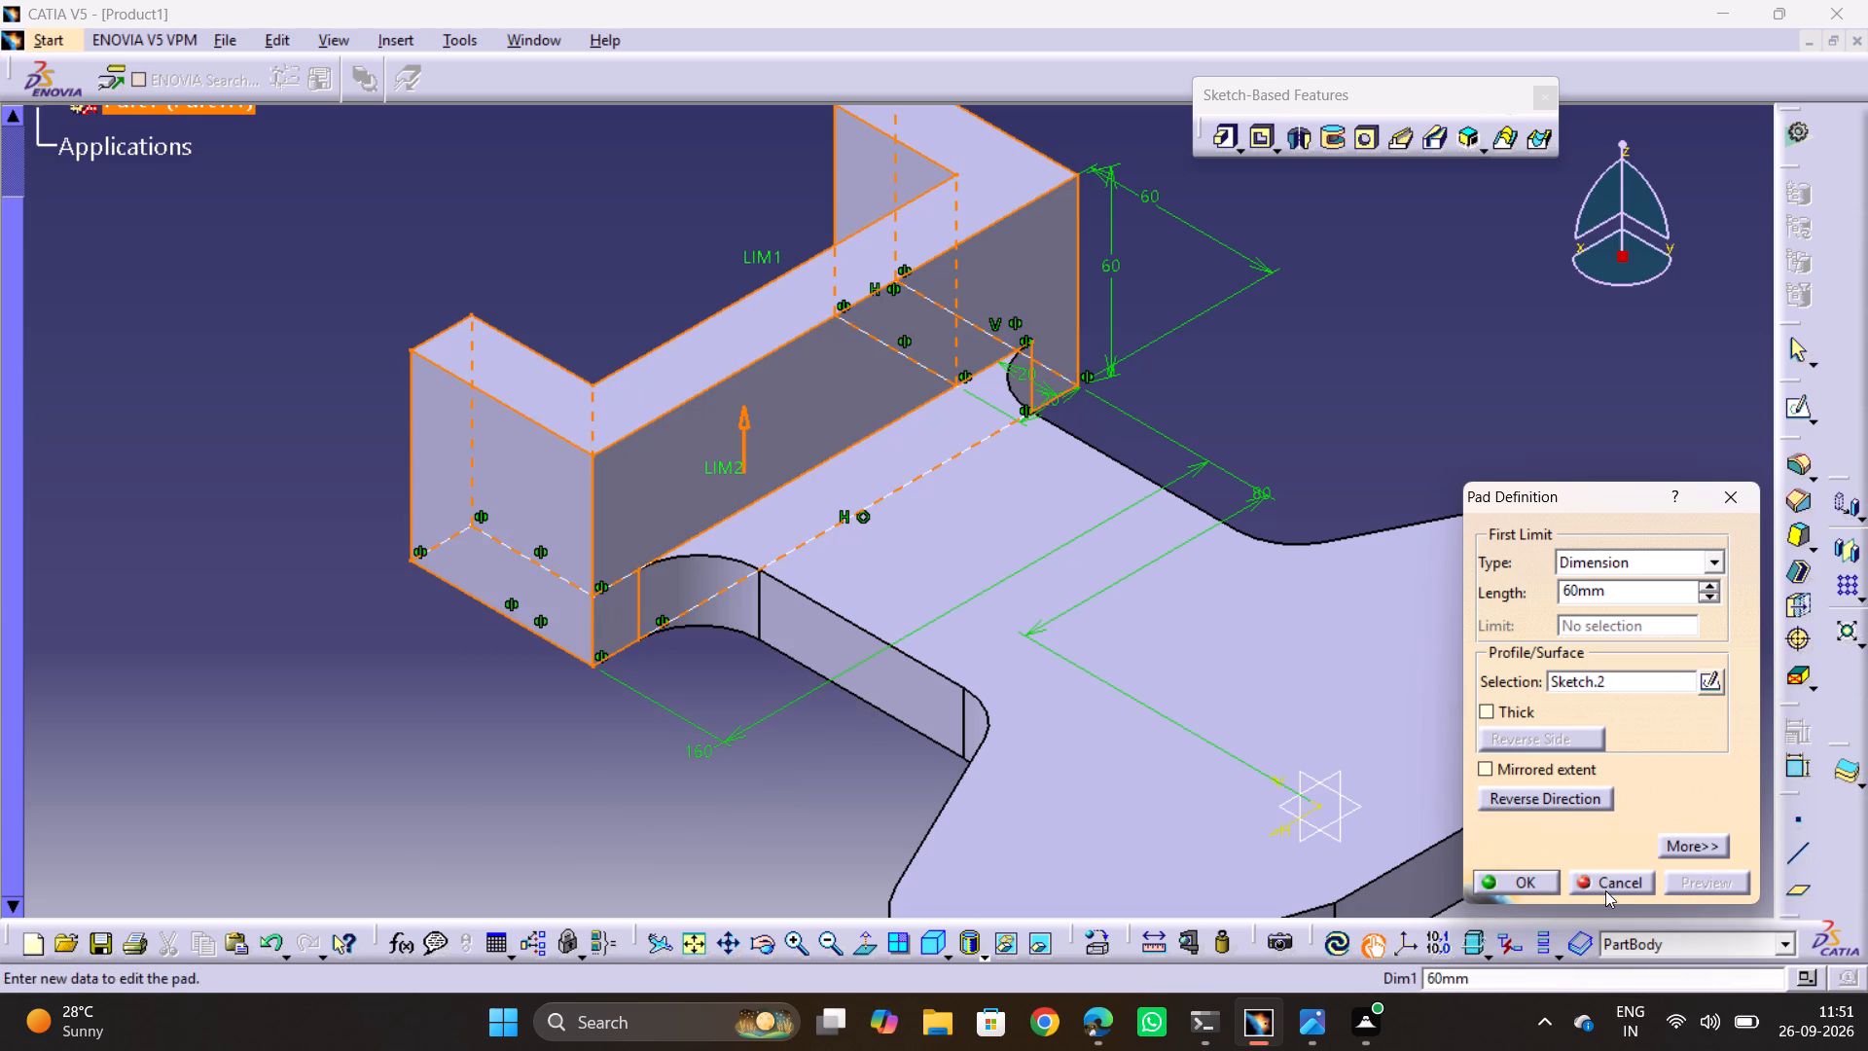
pyautogui.click(1503, 888)
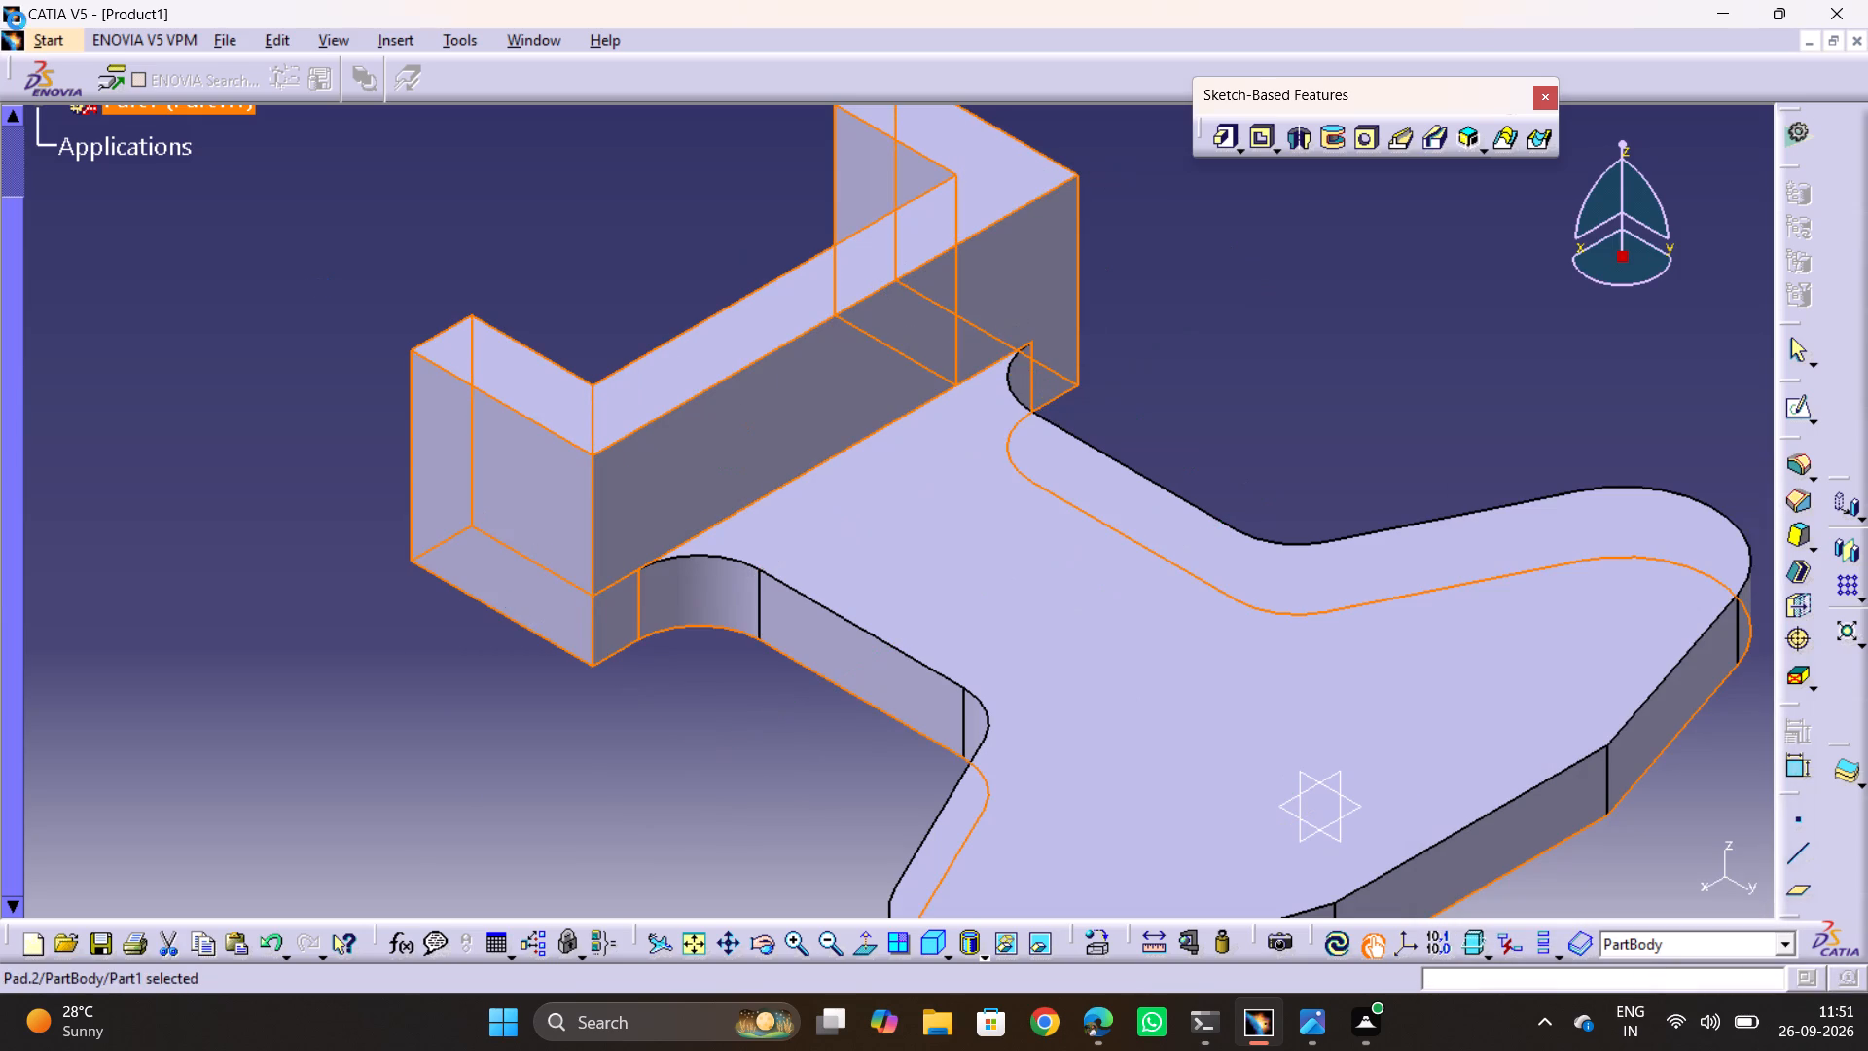
pyautogui.click(350, 584)
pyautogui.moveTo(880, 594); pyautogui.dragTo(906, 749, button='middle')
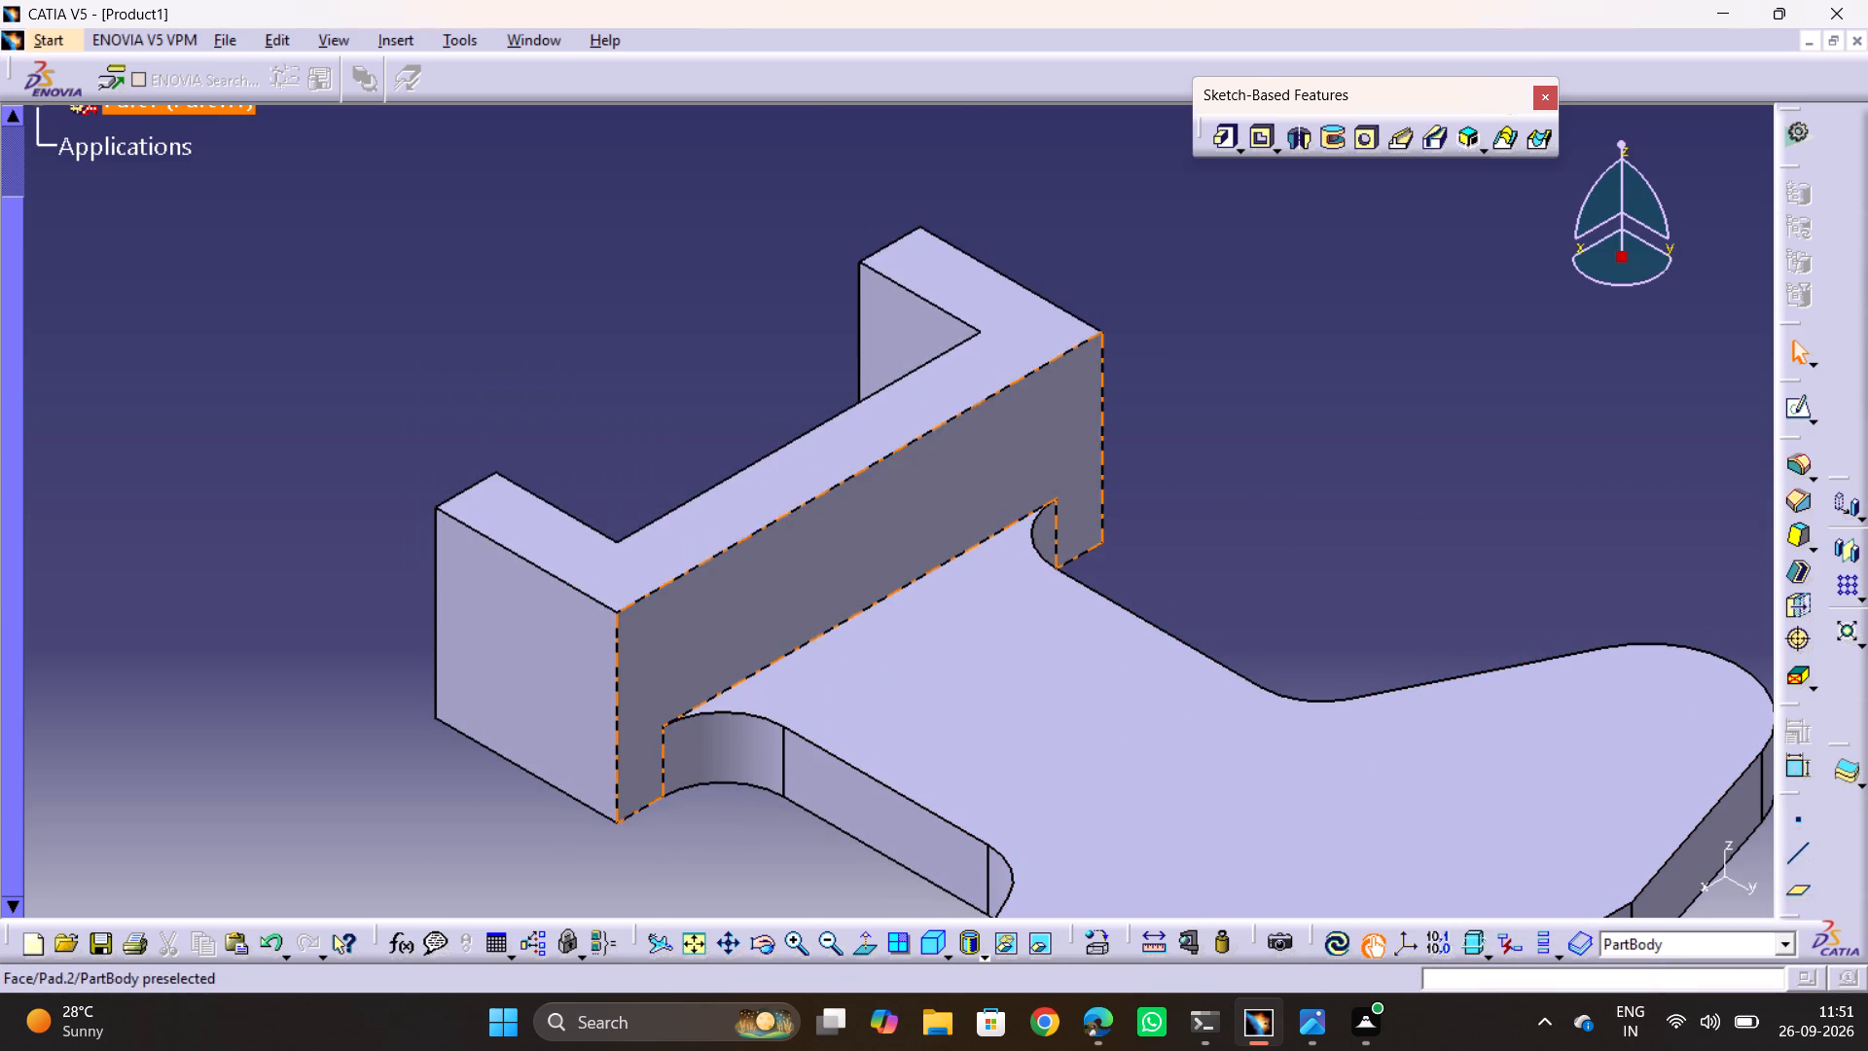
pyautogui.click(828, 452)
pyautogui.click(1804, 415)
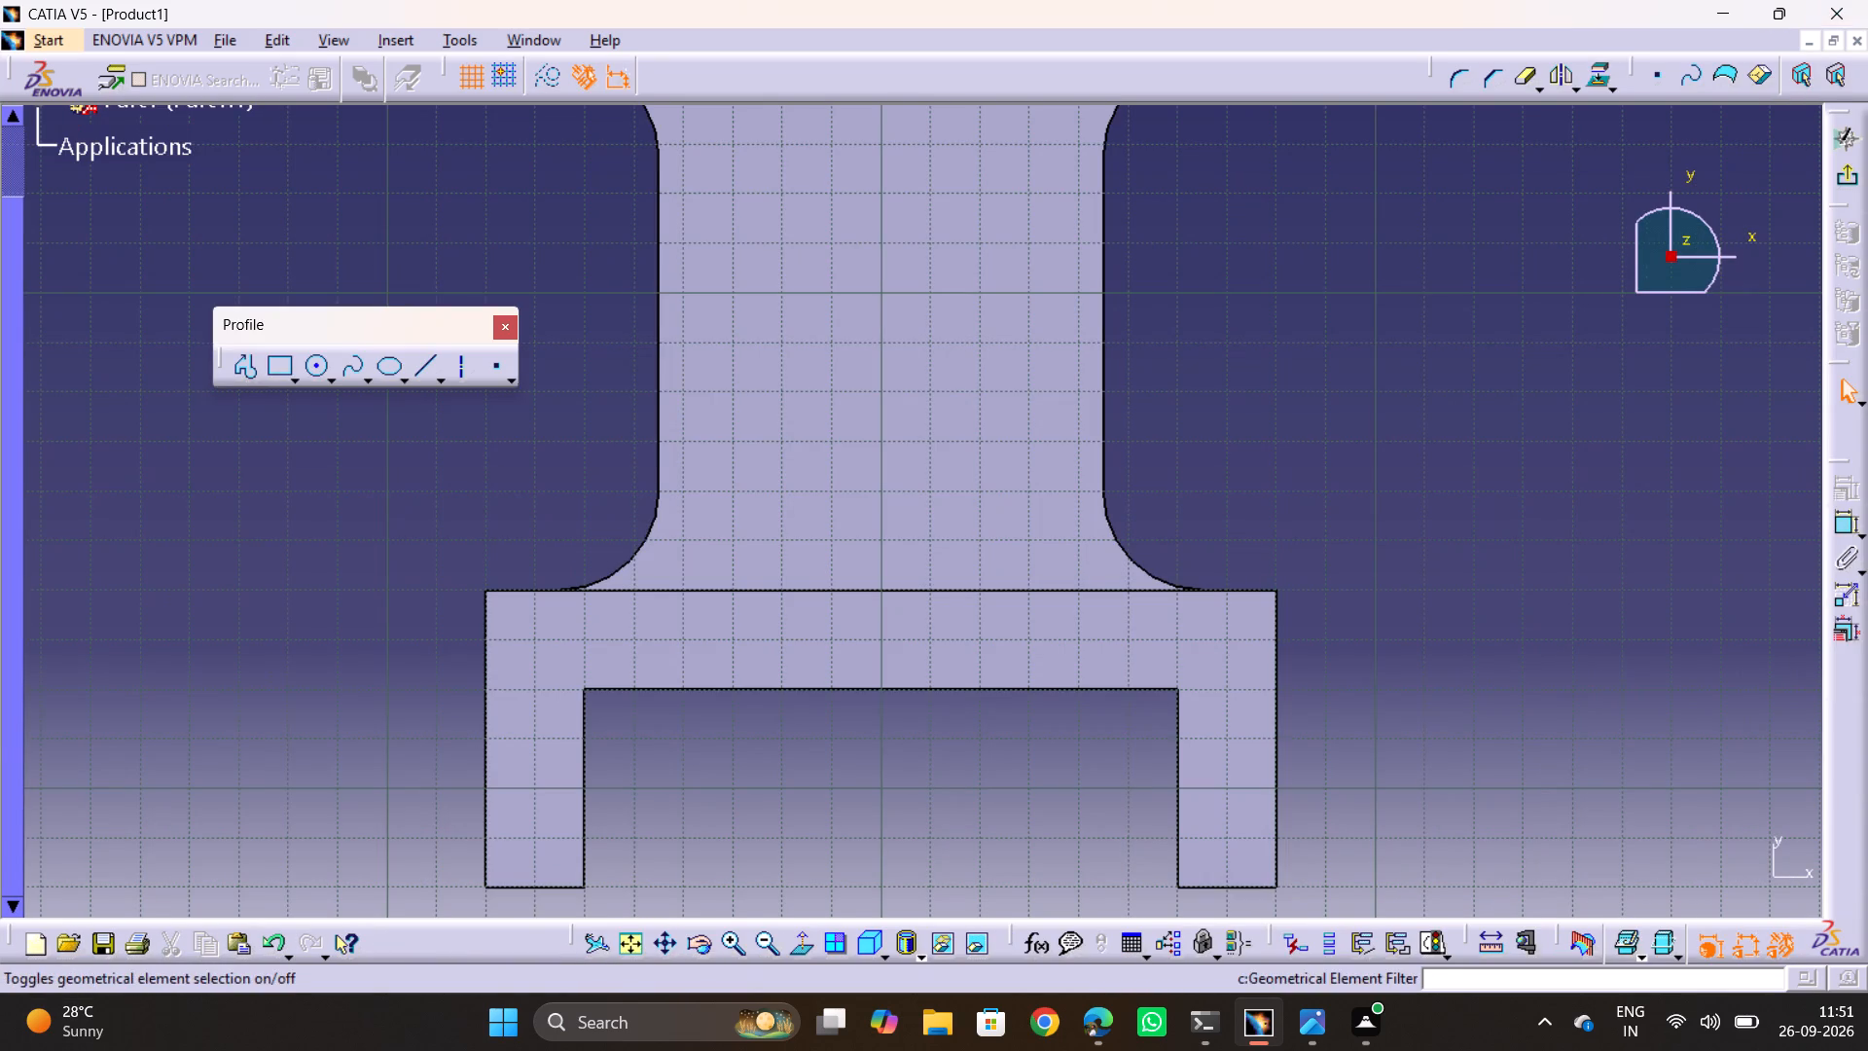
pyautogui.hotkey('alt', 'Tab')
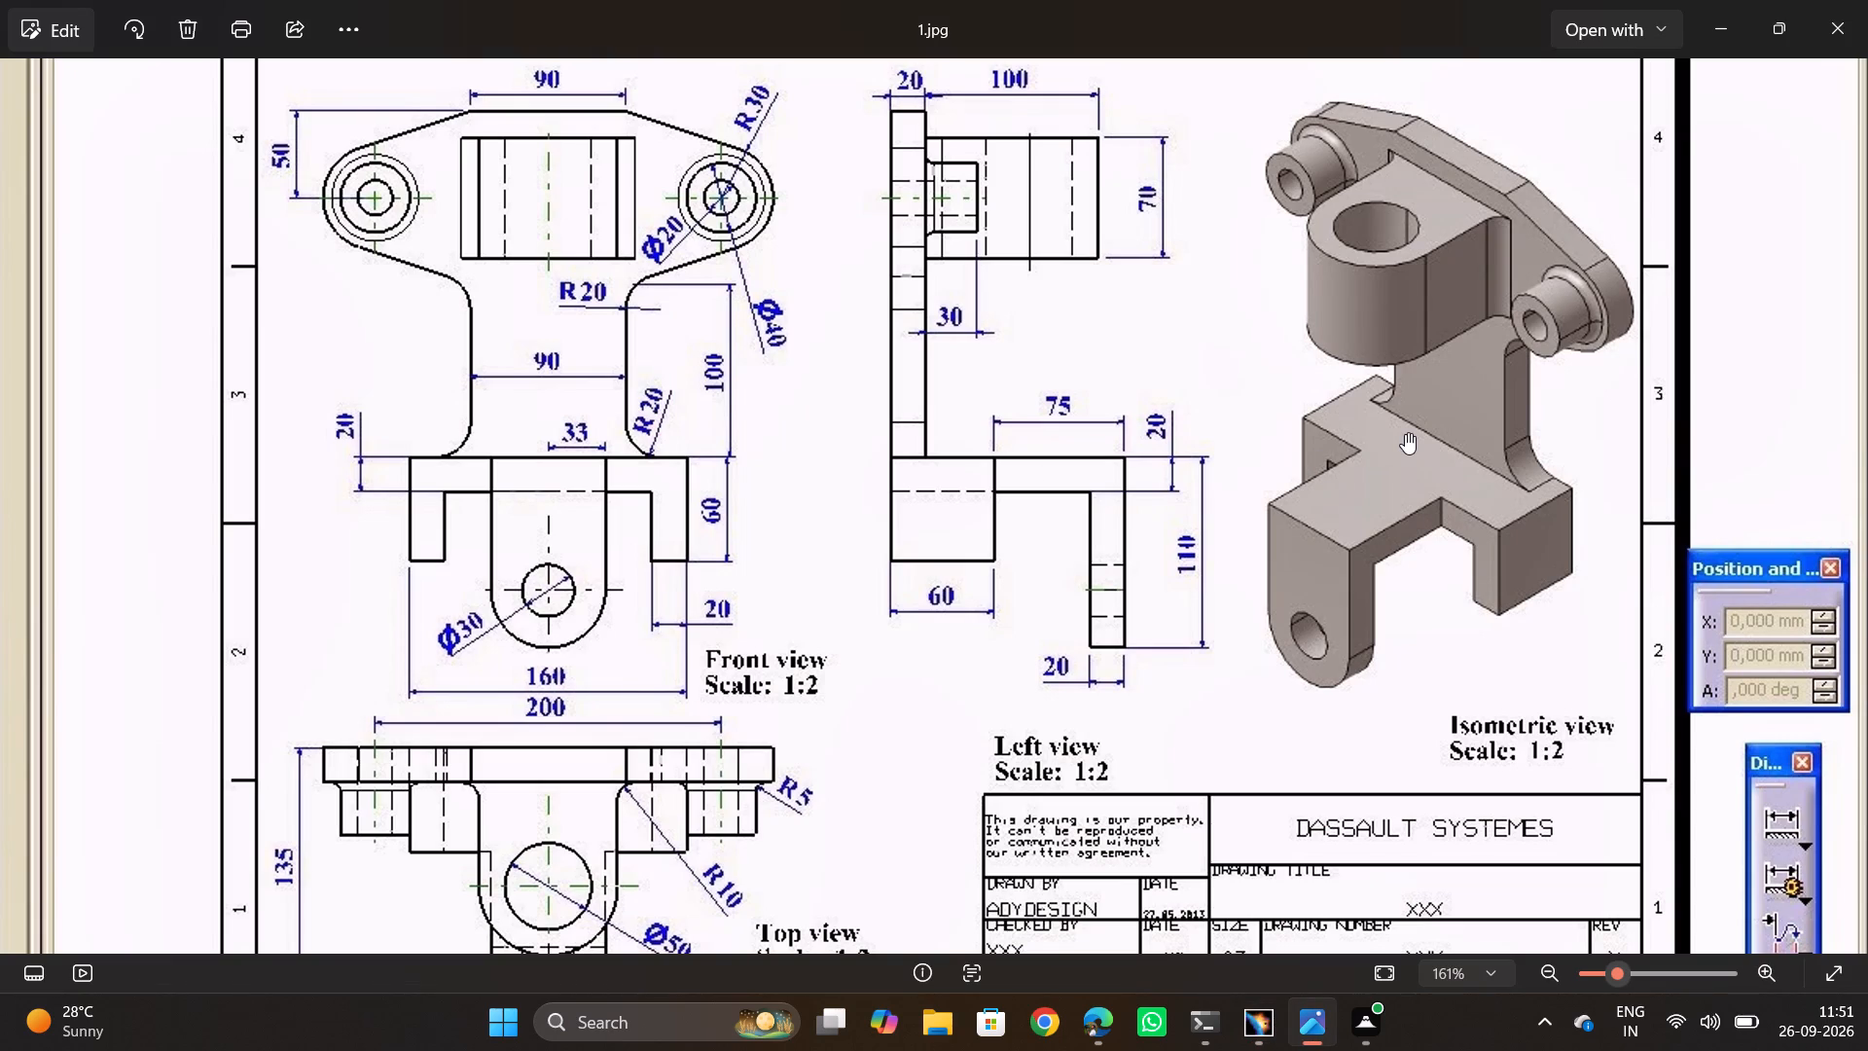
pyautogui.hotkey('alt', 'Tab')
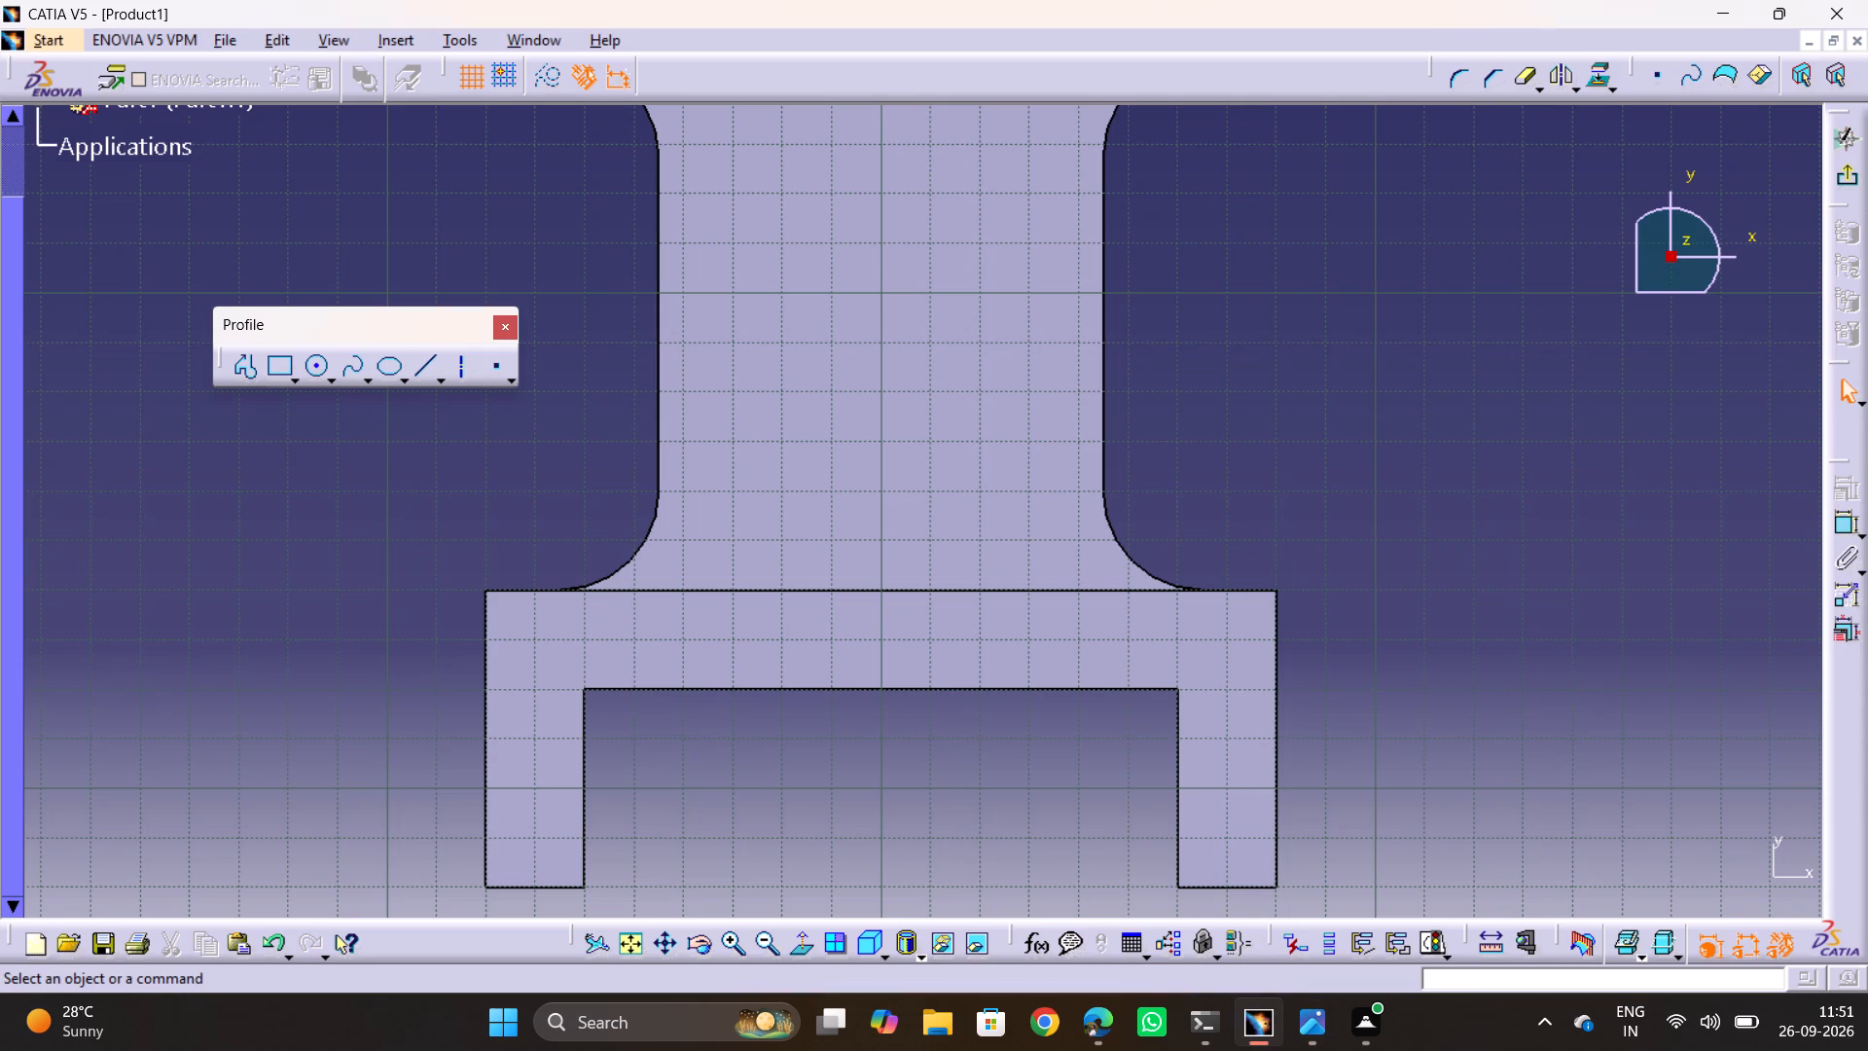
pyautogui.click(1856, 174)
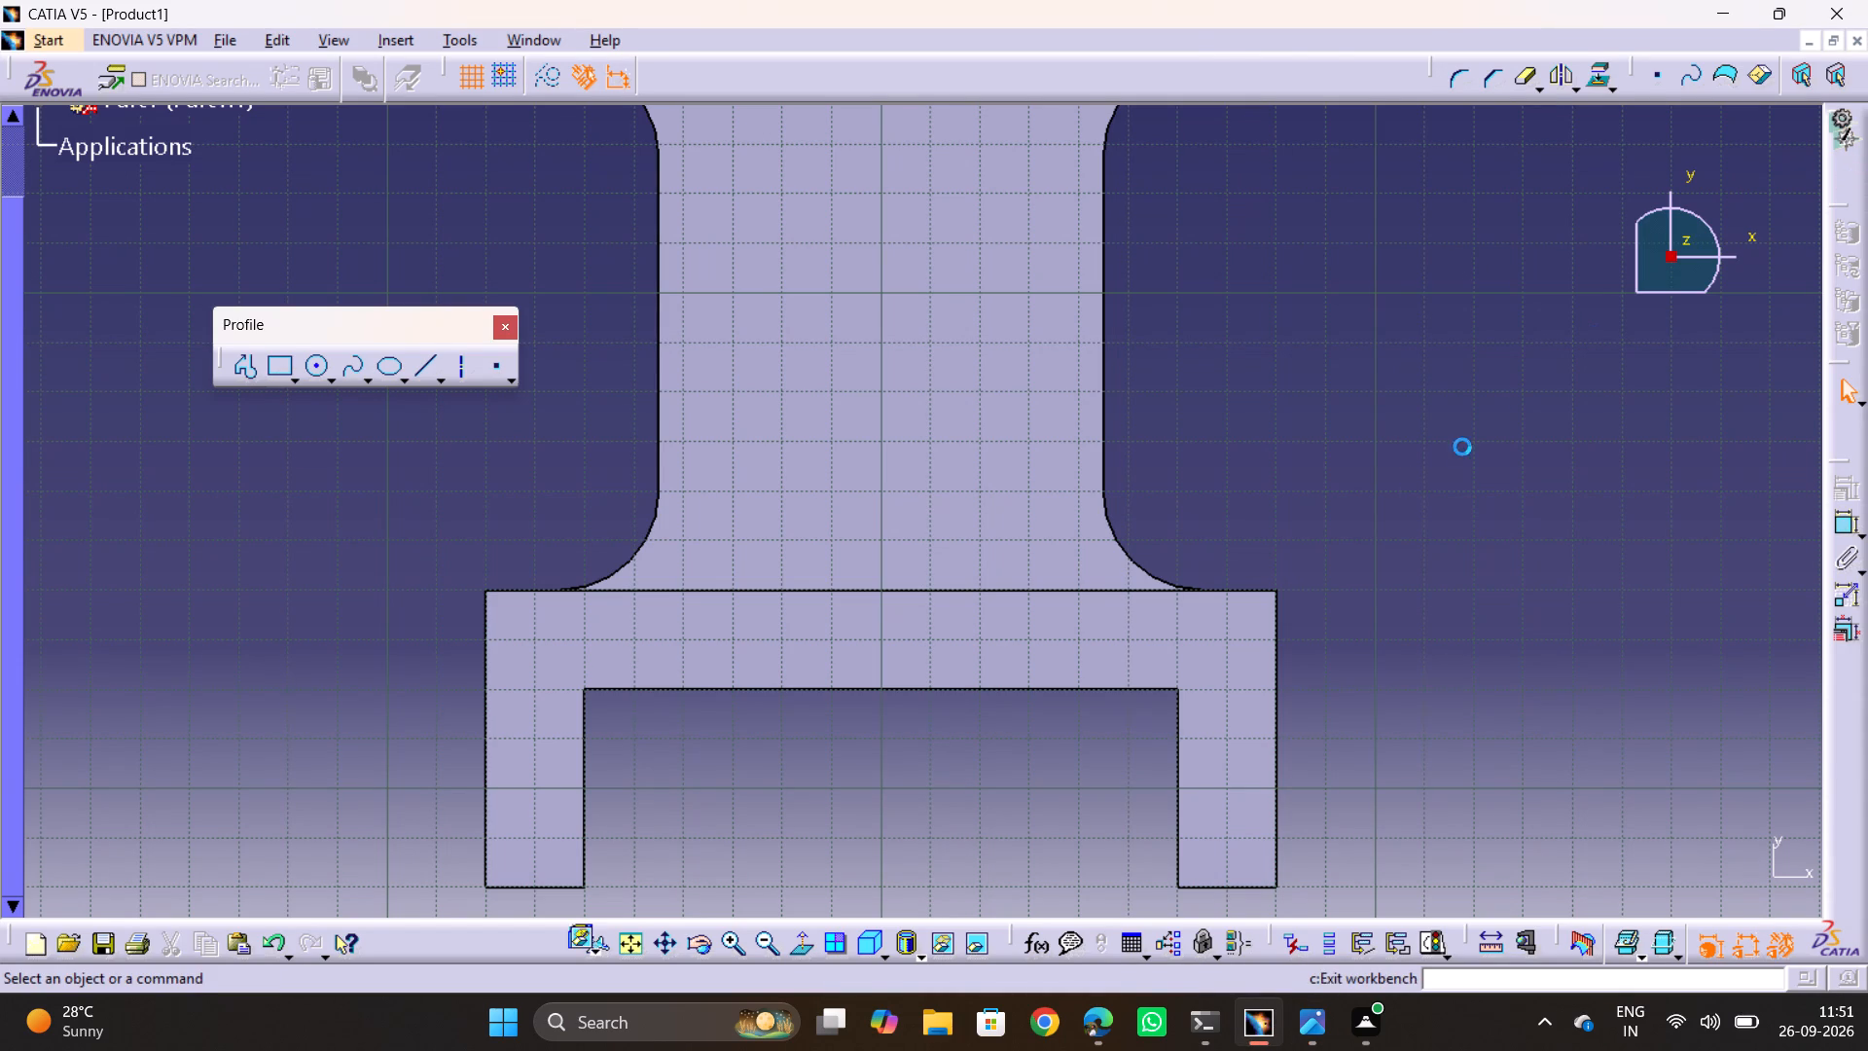
# Start a sketch on the yz plane for the fork's side profile, consulting the left view of 1.jpg.
pyautogui.keyDown('ctrl'); pyautogui.moveTo(1334, 401); pyautogui.dragTo(1313, 496, button='middle'); pyautogui.keyUp('ctrl')
pyautogui.moveTo(1313, 494); pyautogui.dragTo(1230, 292, button='middle')
pyautogui.click(1095, 580)
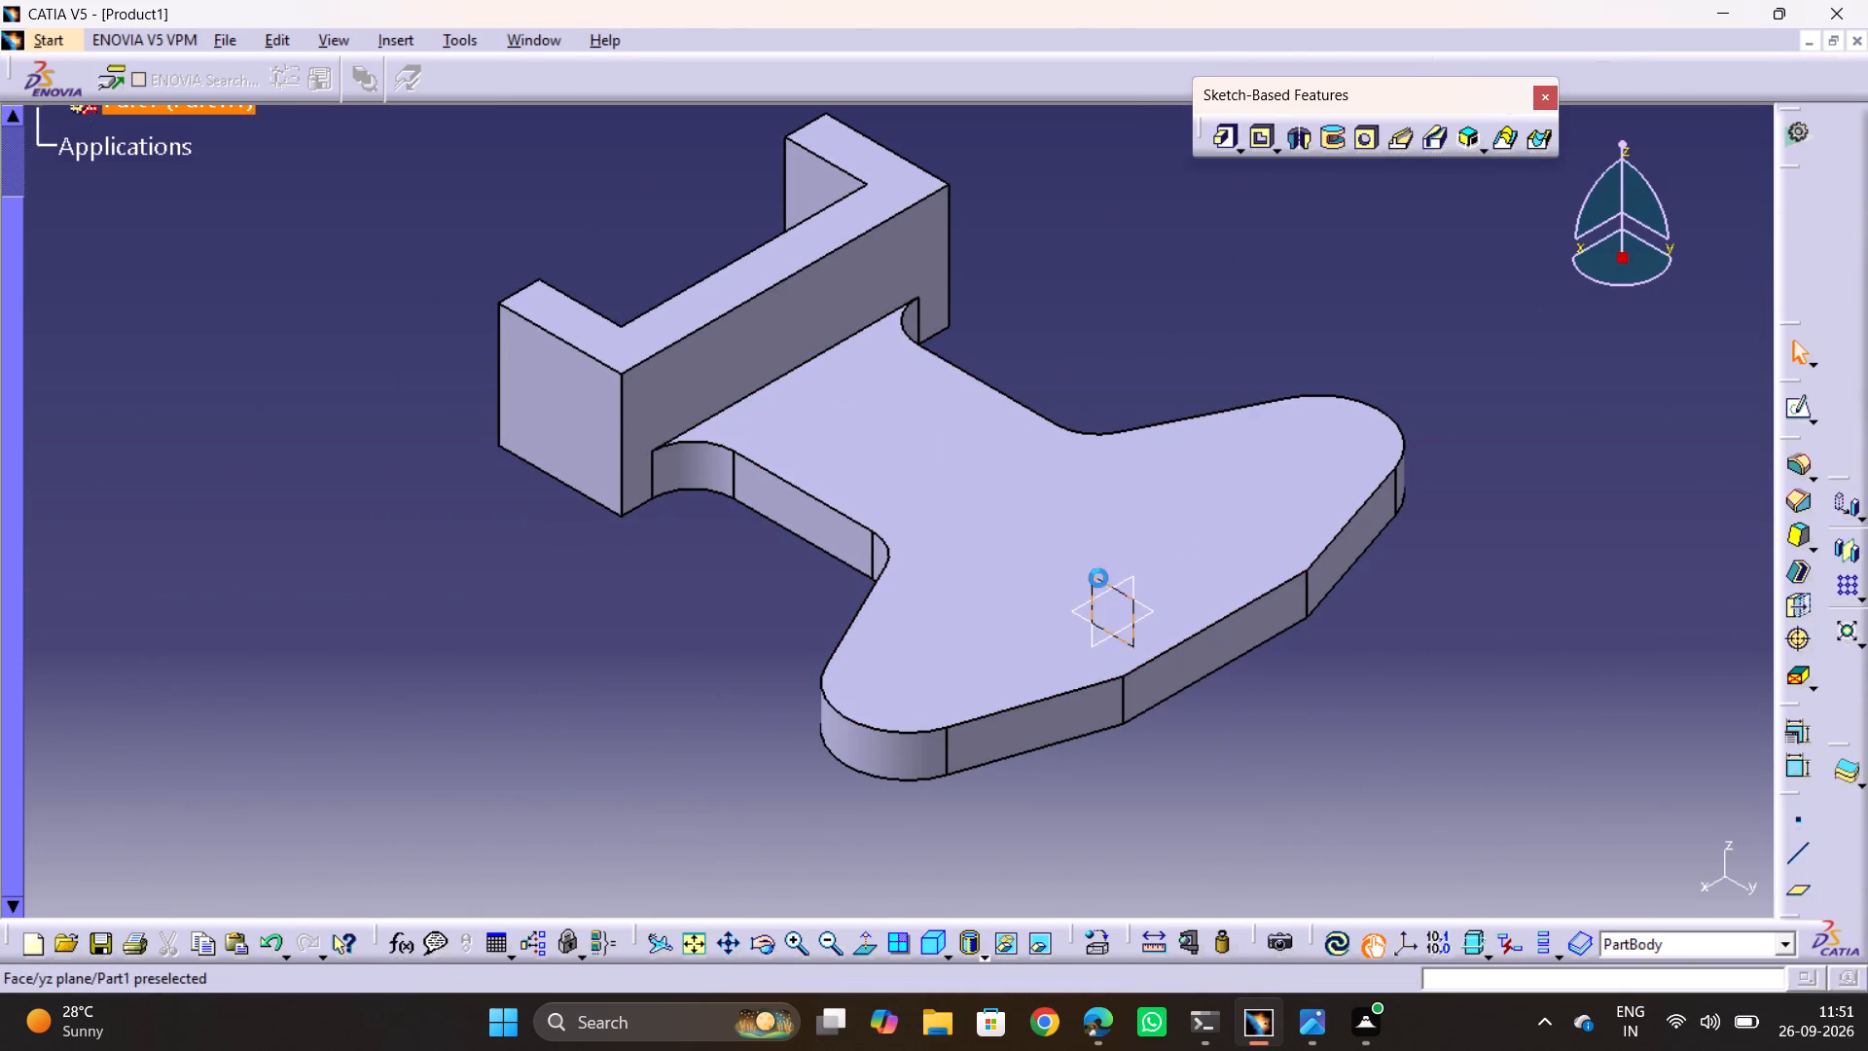
pyautogui.click(1789, 409)
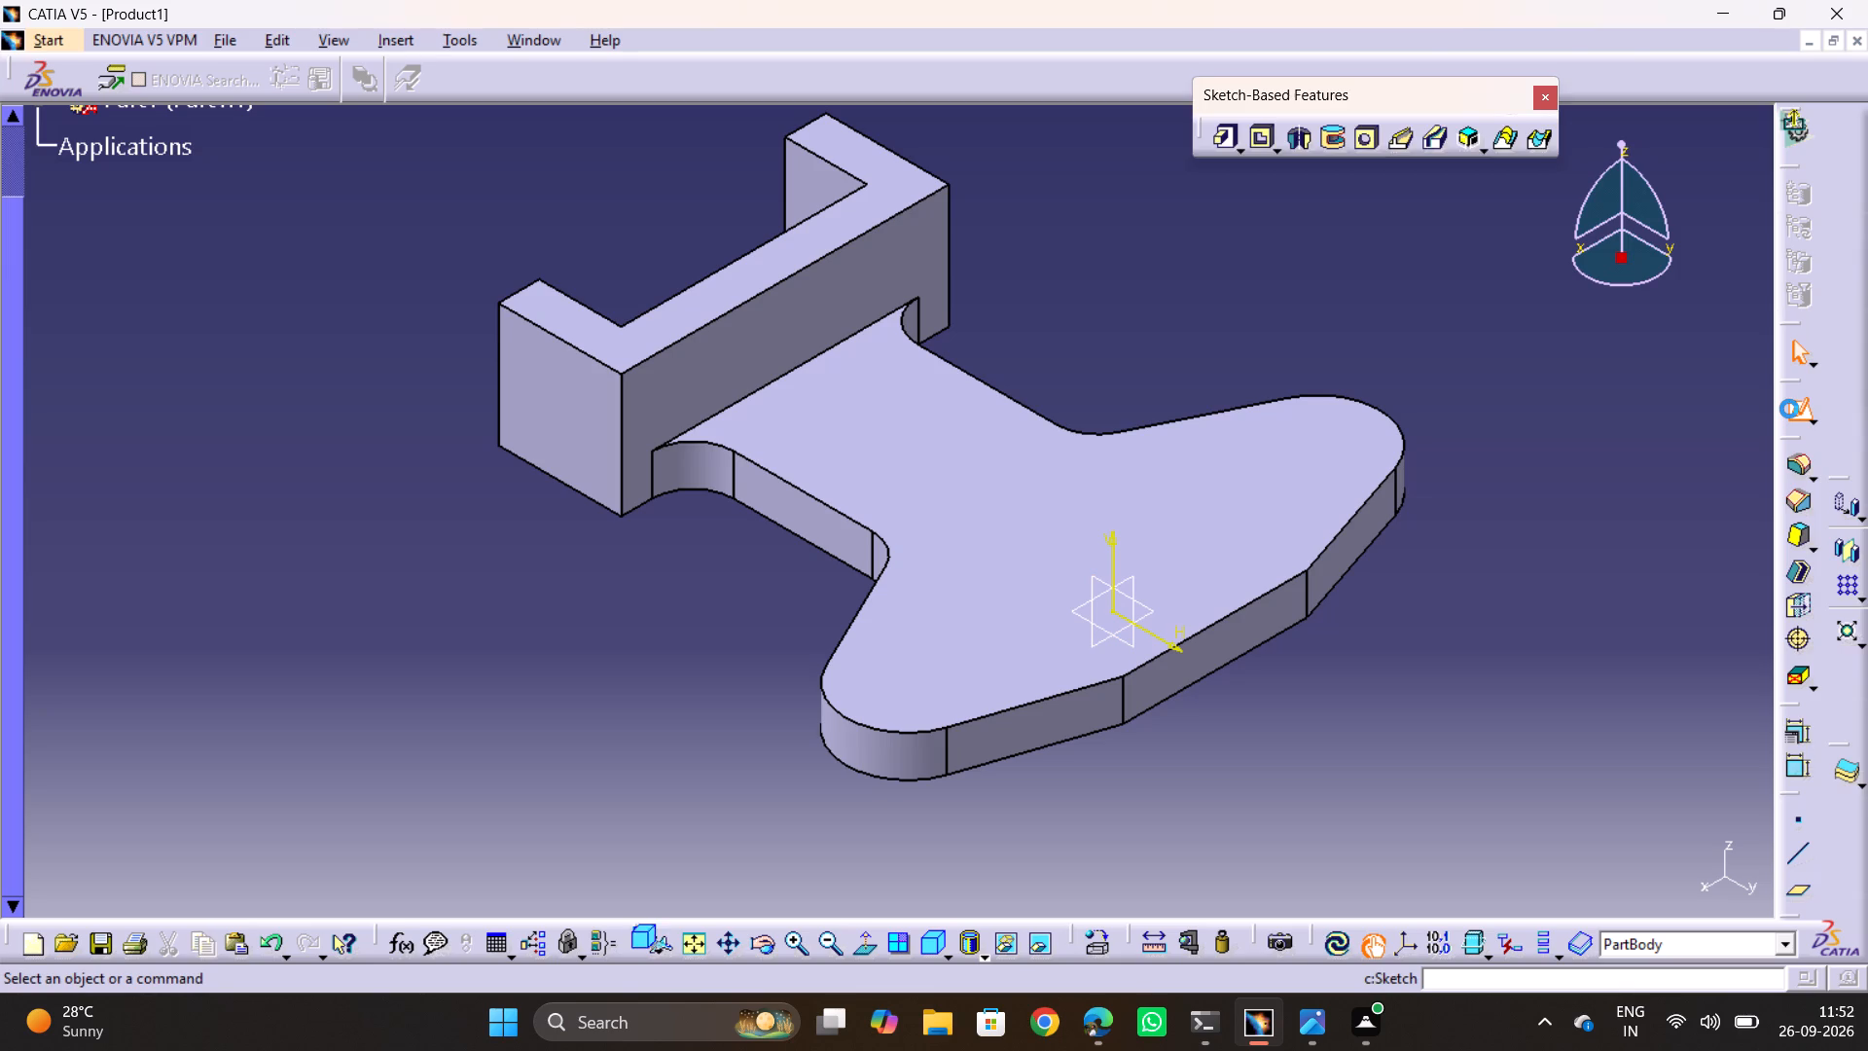
pyautogui.keyDown('ctrl'); pyautogui.moveTo(874, 267); pyautogui.dragTo(916, 175, button='middle'); pyautogui.keyUp('ctrl')
pyautogui.moveTo(935, 254); pyautogui.dragTo(964, 295, button='middle')
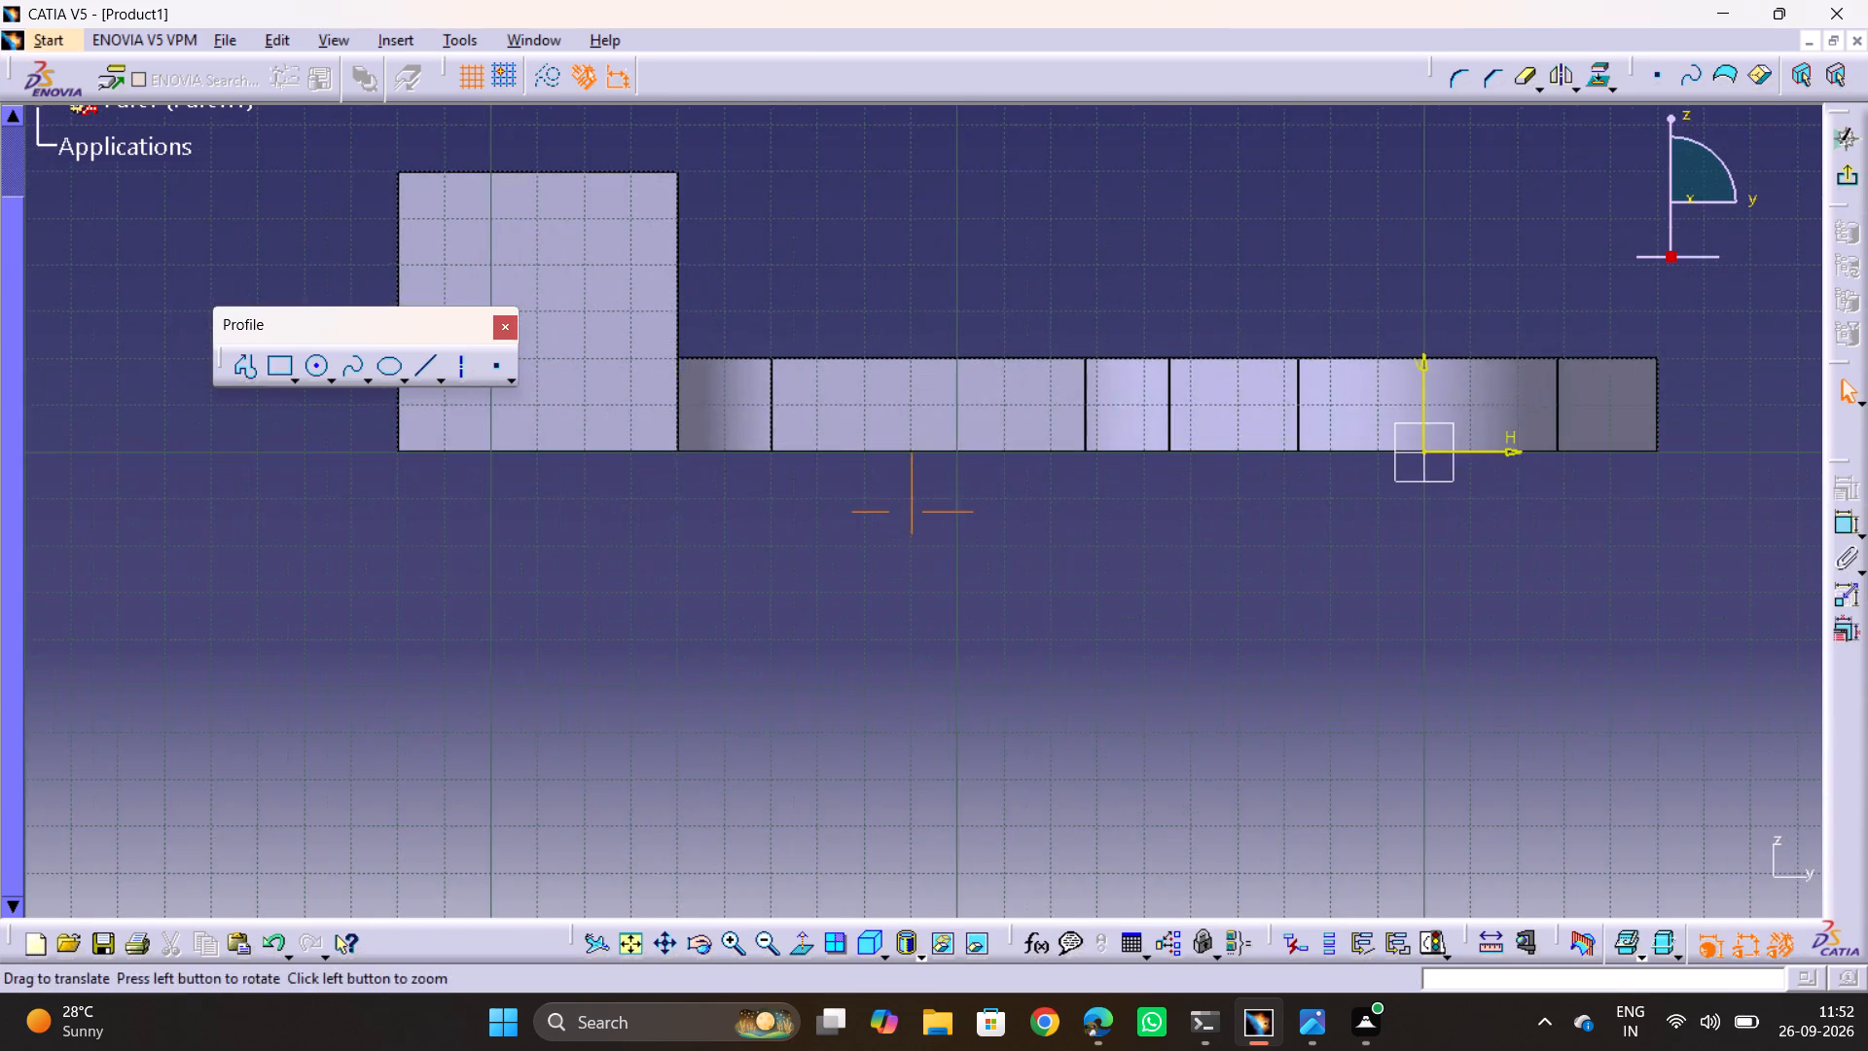
pyautogui.moveTo(964, 295); pyautogui.dragTo(1095, 551, button='middle')
pyautogui.hotkey('alt', 'Tab')
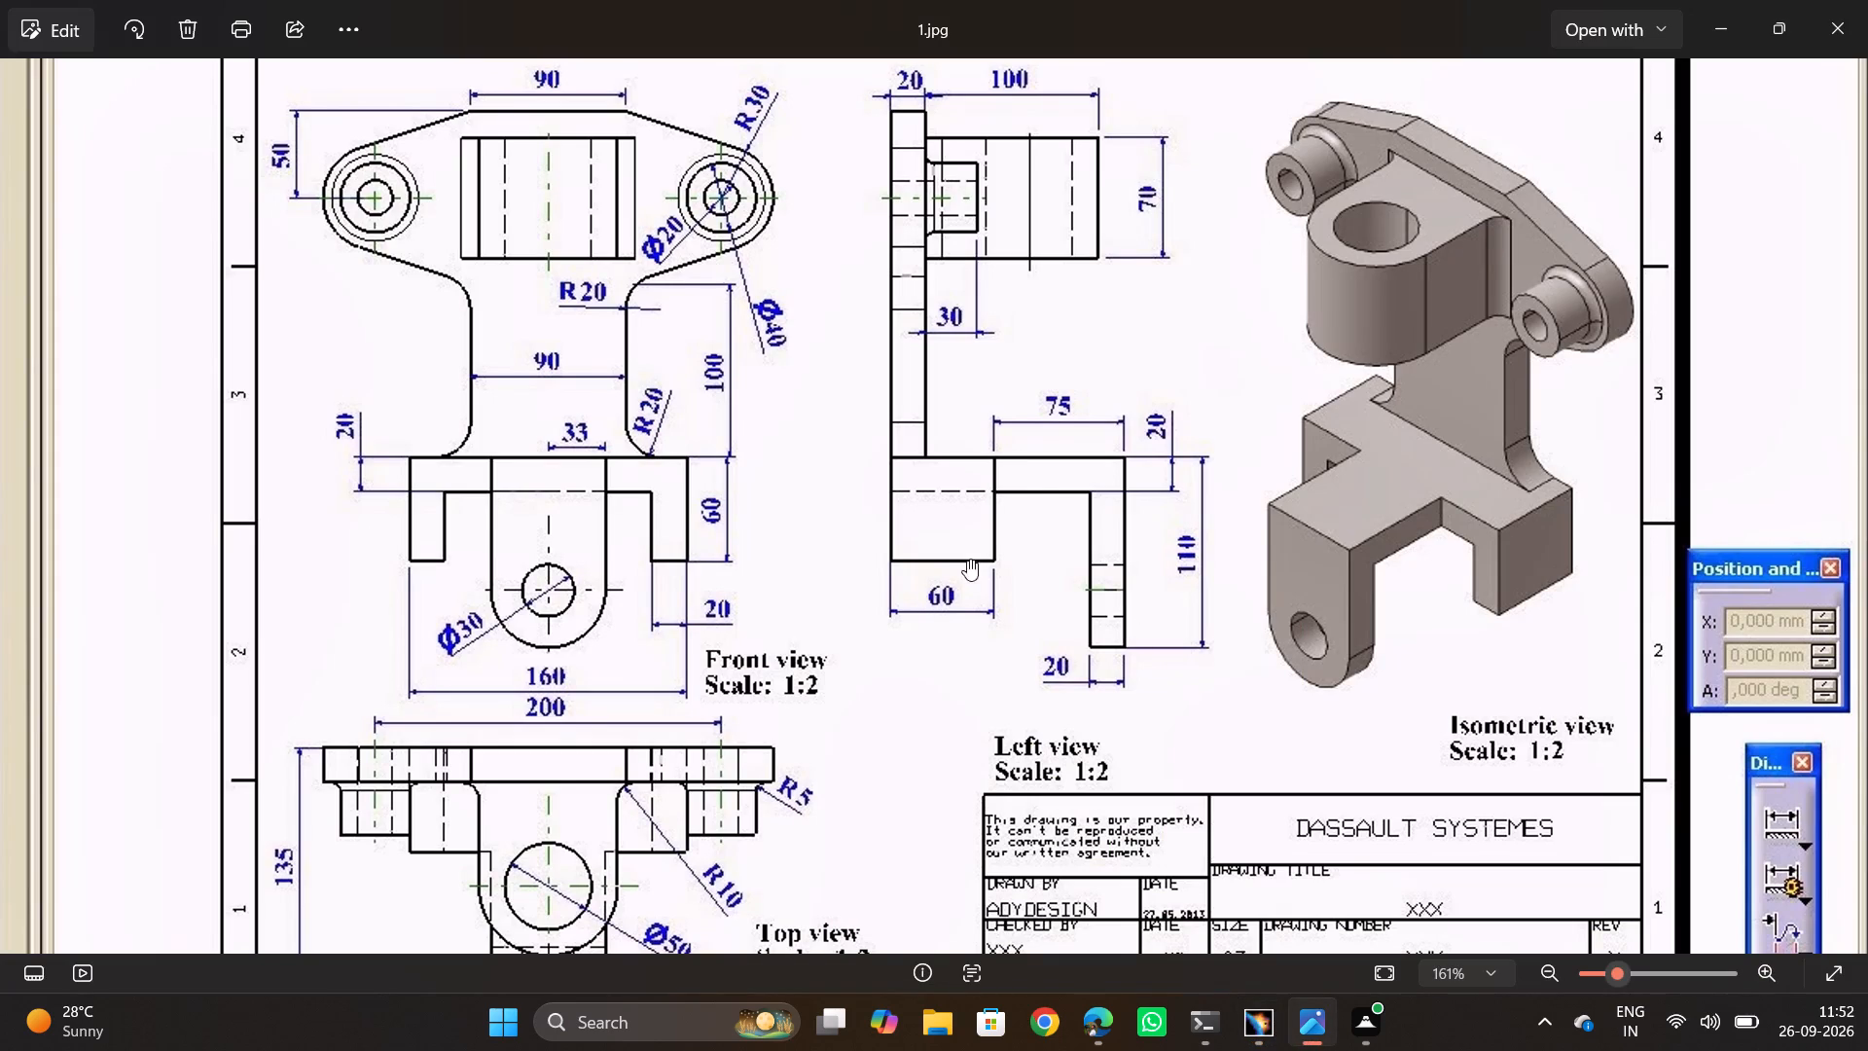
pyautogui.hotkey('alt', 'Tab')
pyautogui.moveTo(988, 388); pyautogui.dragTo(1134, 524, button='middle')
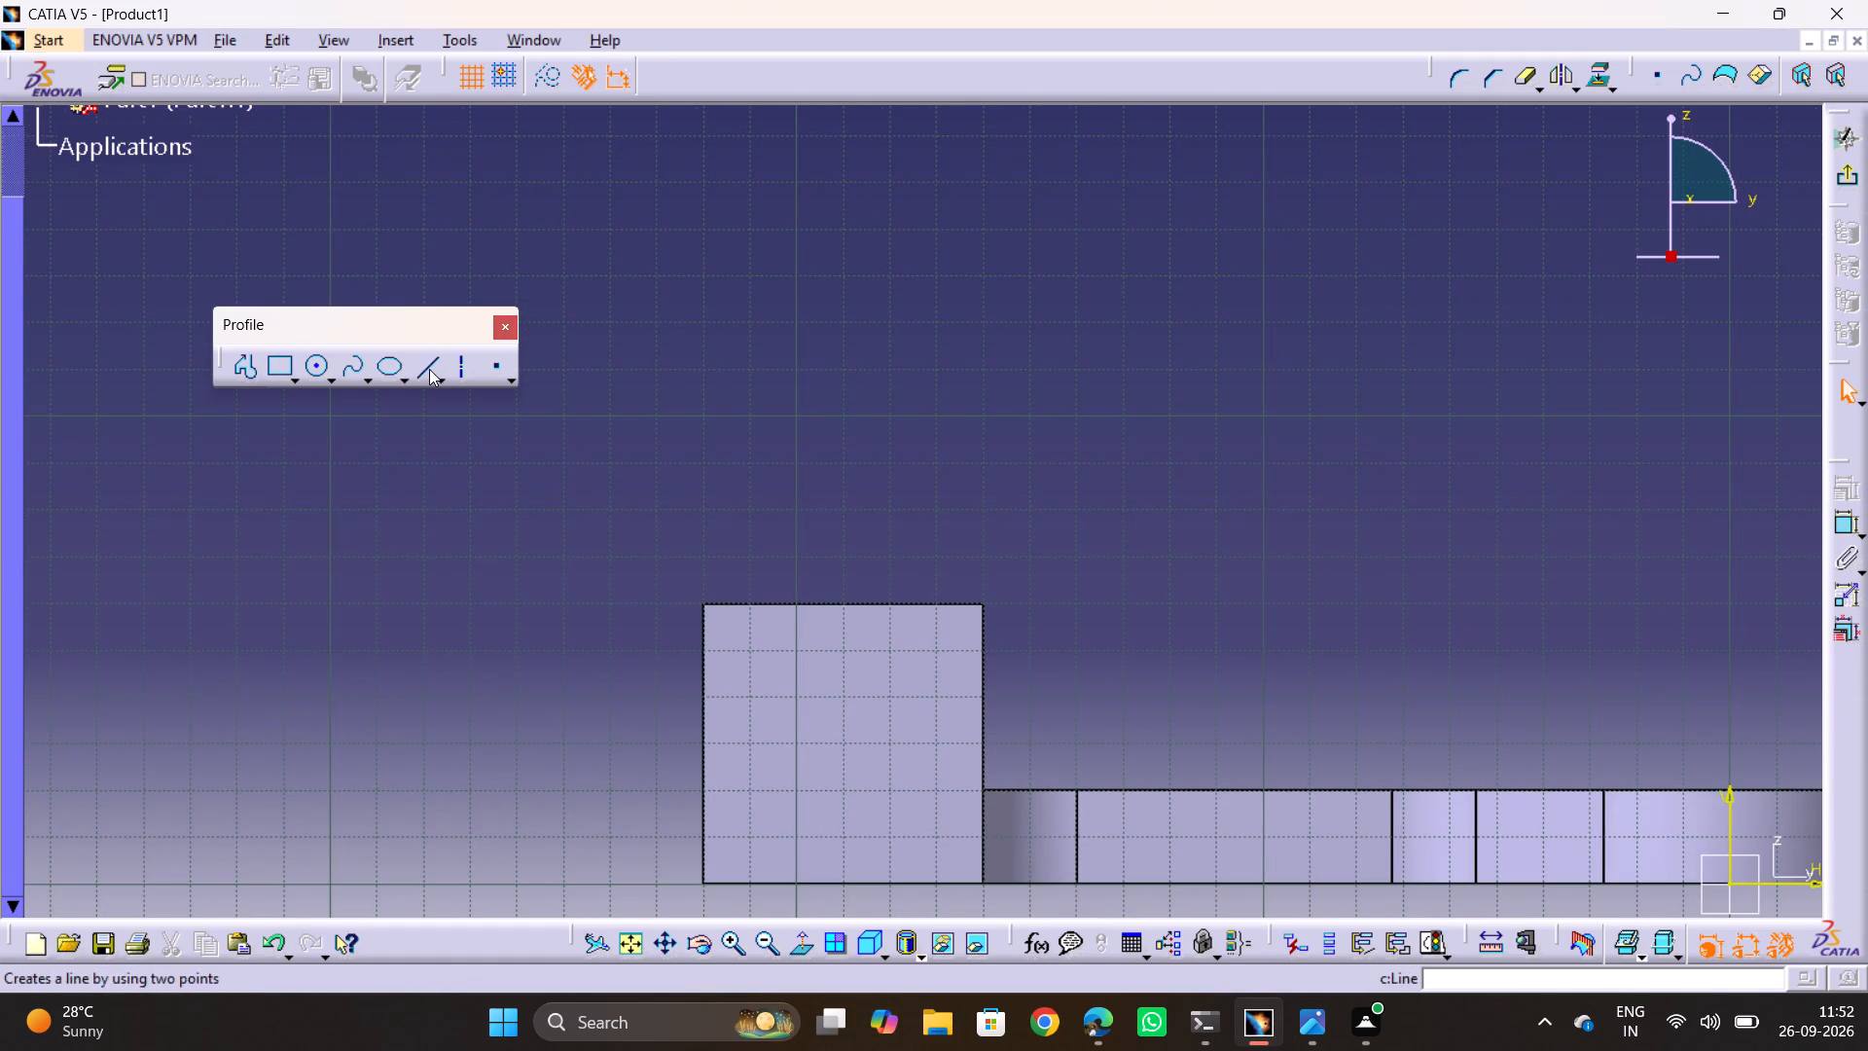
# Draw a free vertical line above the fork block, starting at about H -173 mm, V 128 mm.
pyautogui.click(429, 369)
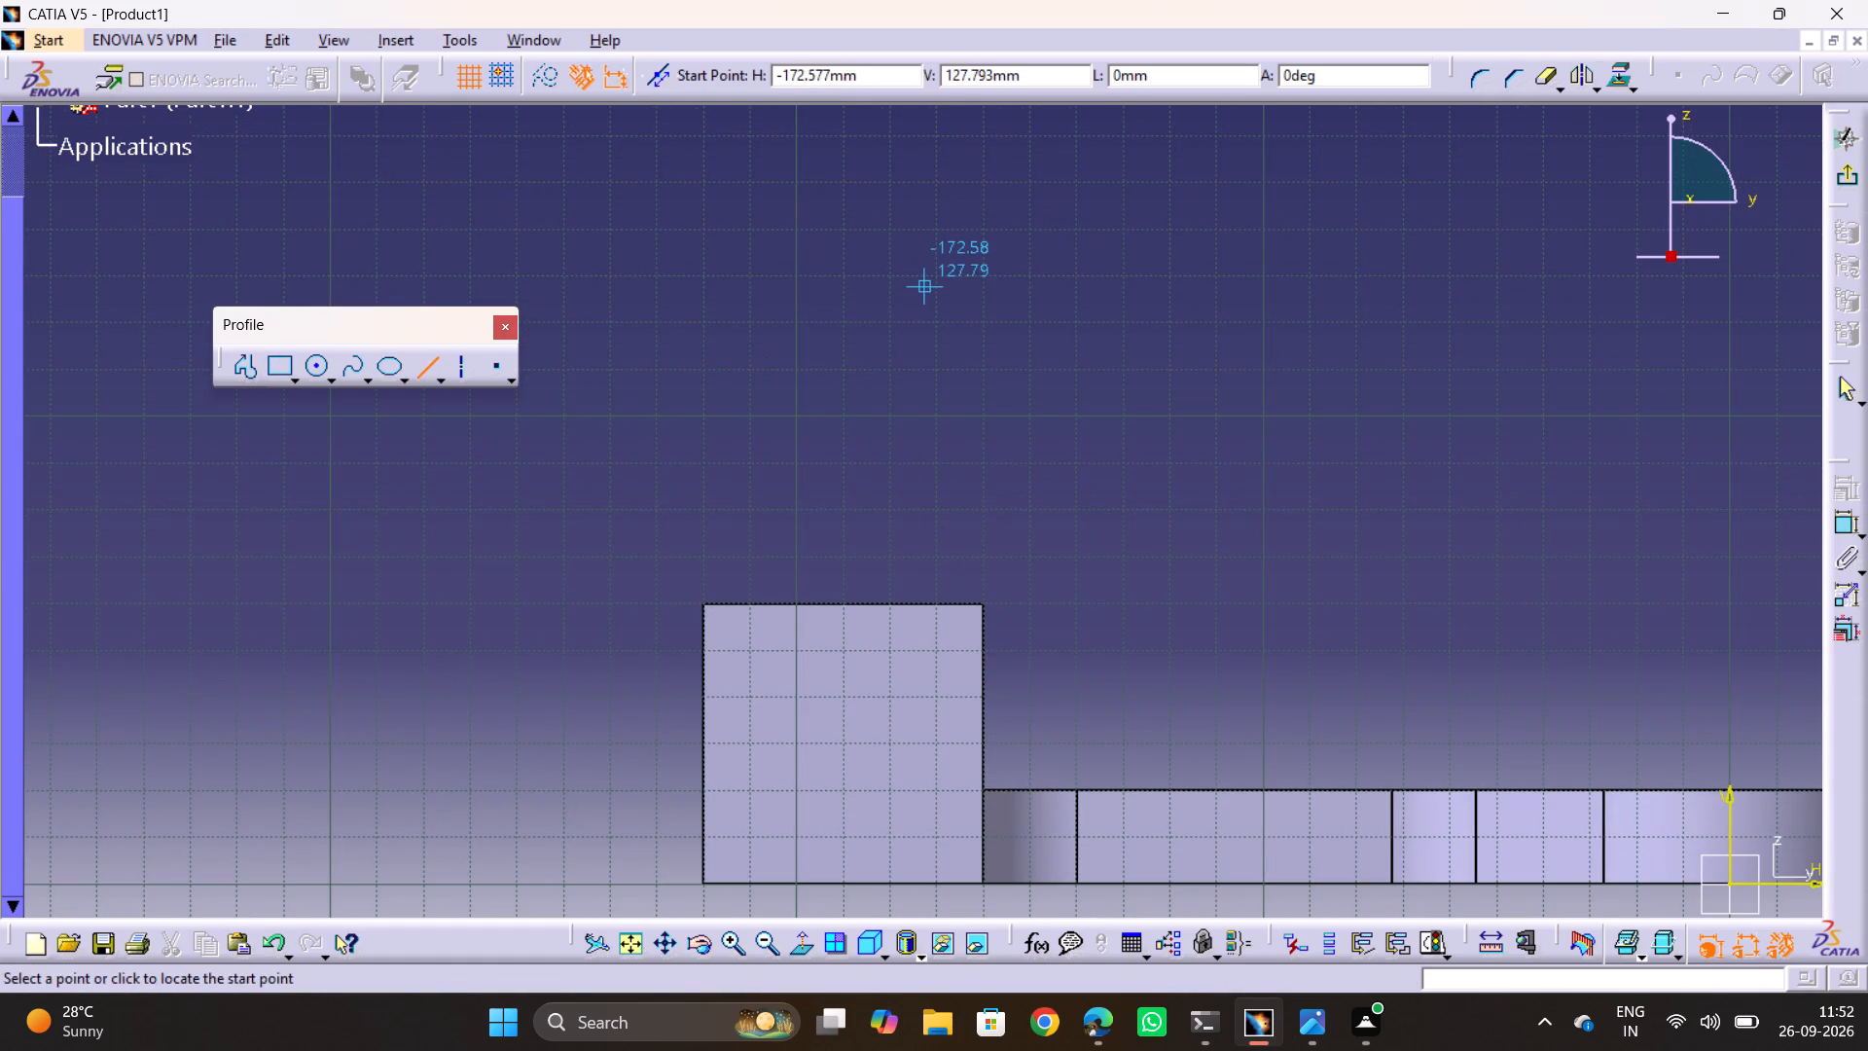
pyautogui.click(920, 286)
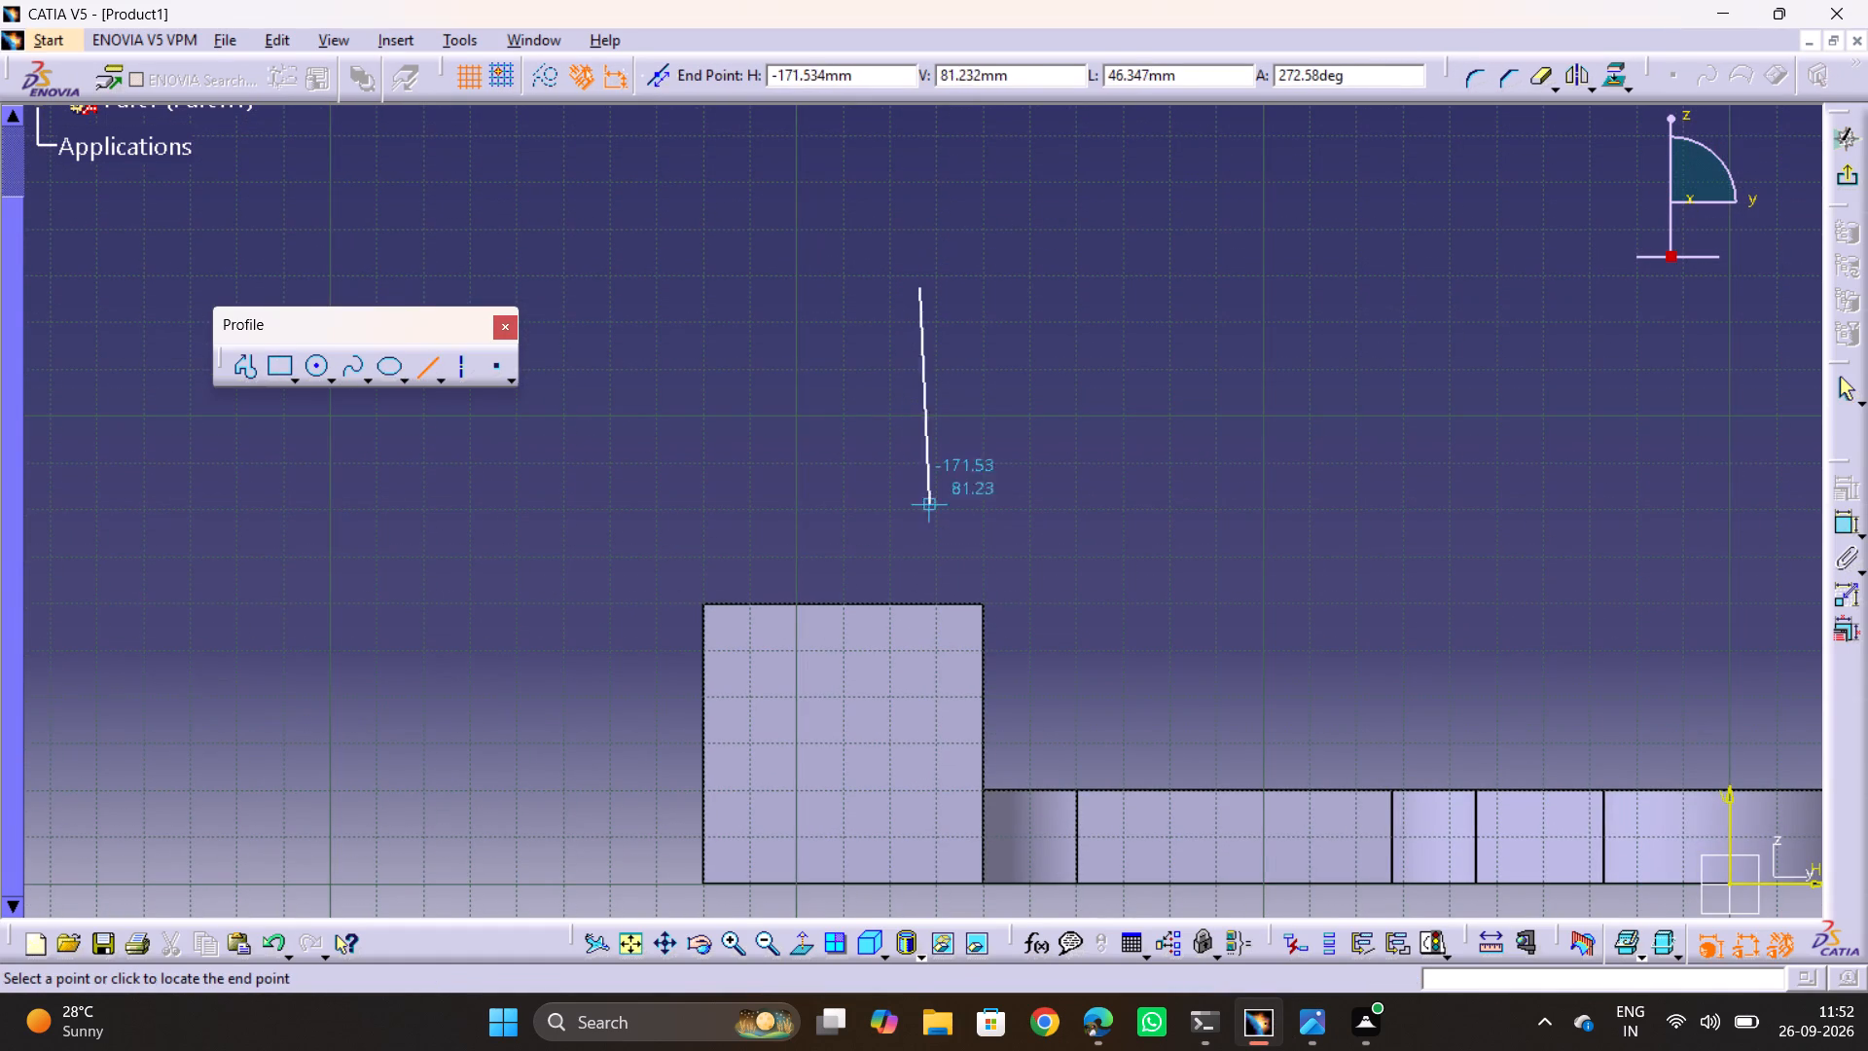
pyautogui.click(923, 520)
pyautogui.click(1140, 488)
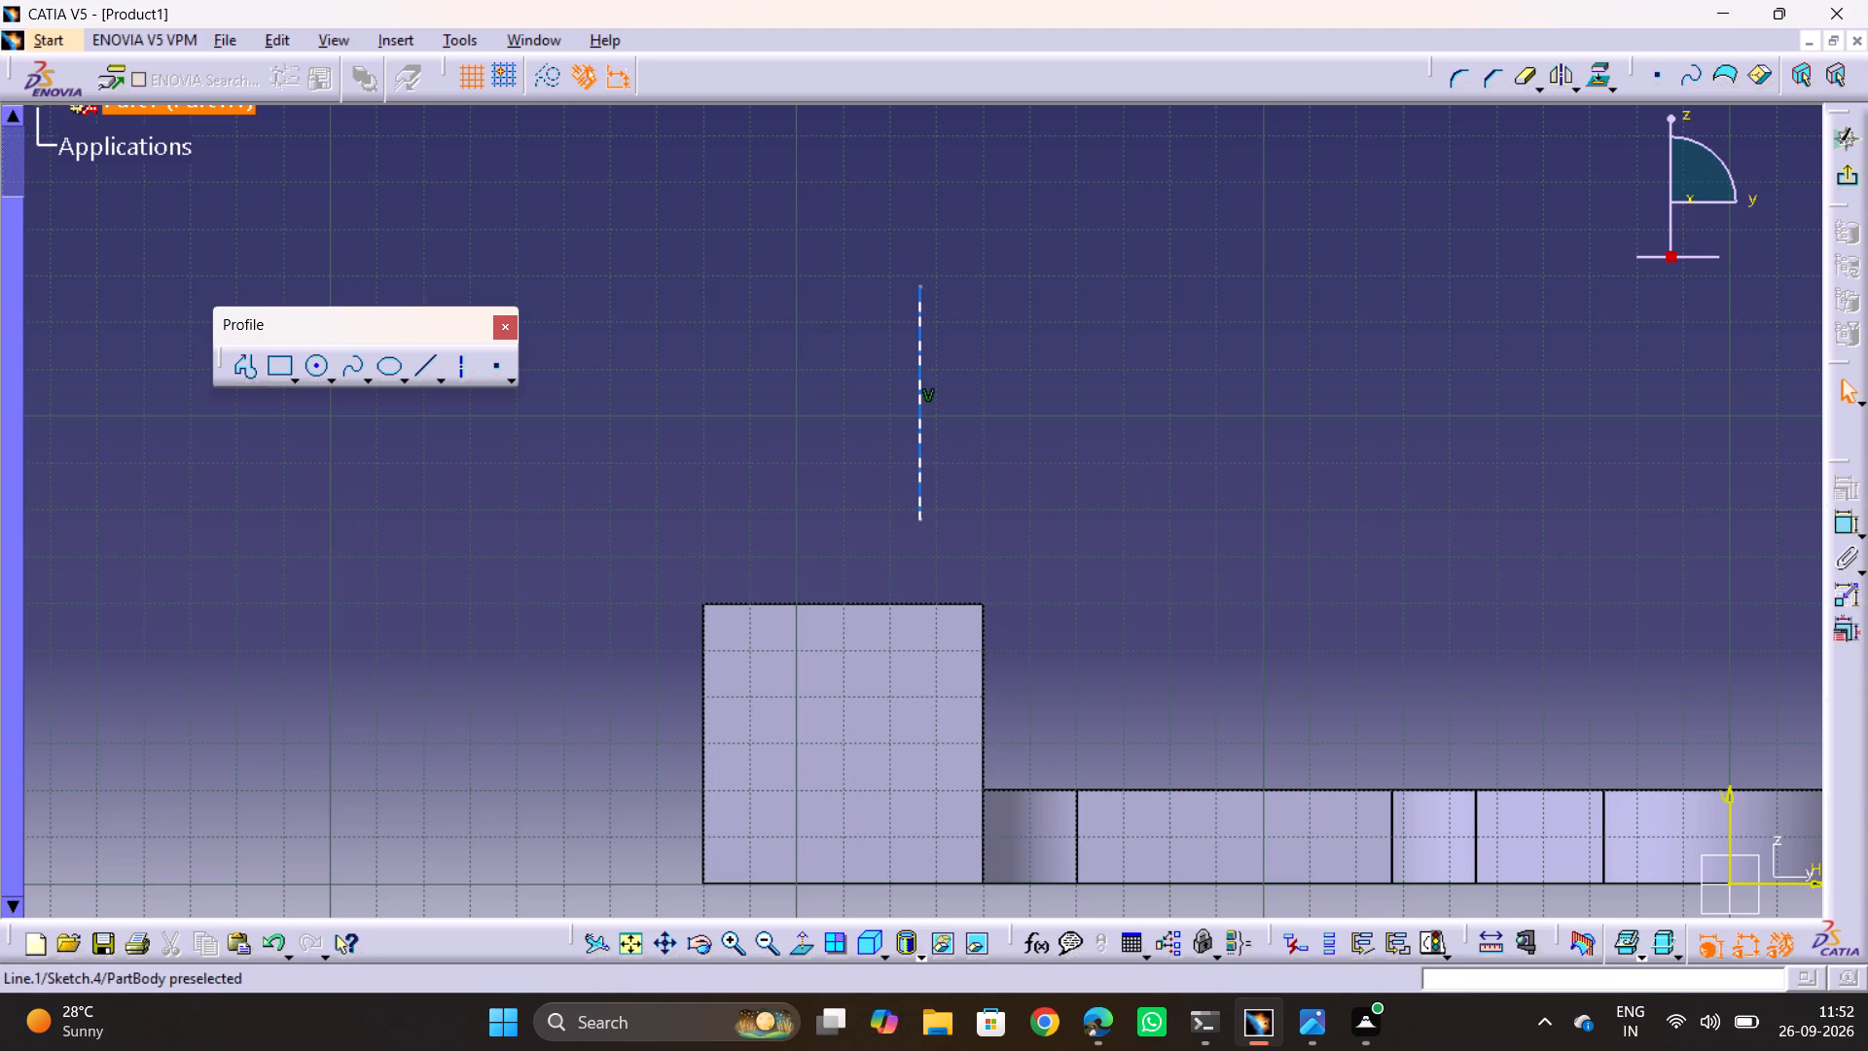
# Constrain the free vertical line to be coincident with the fork block's side edge facing the plate.
pyautogui.click(916, 414)
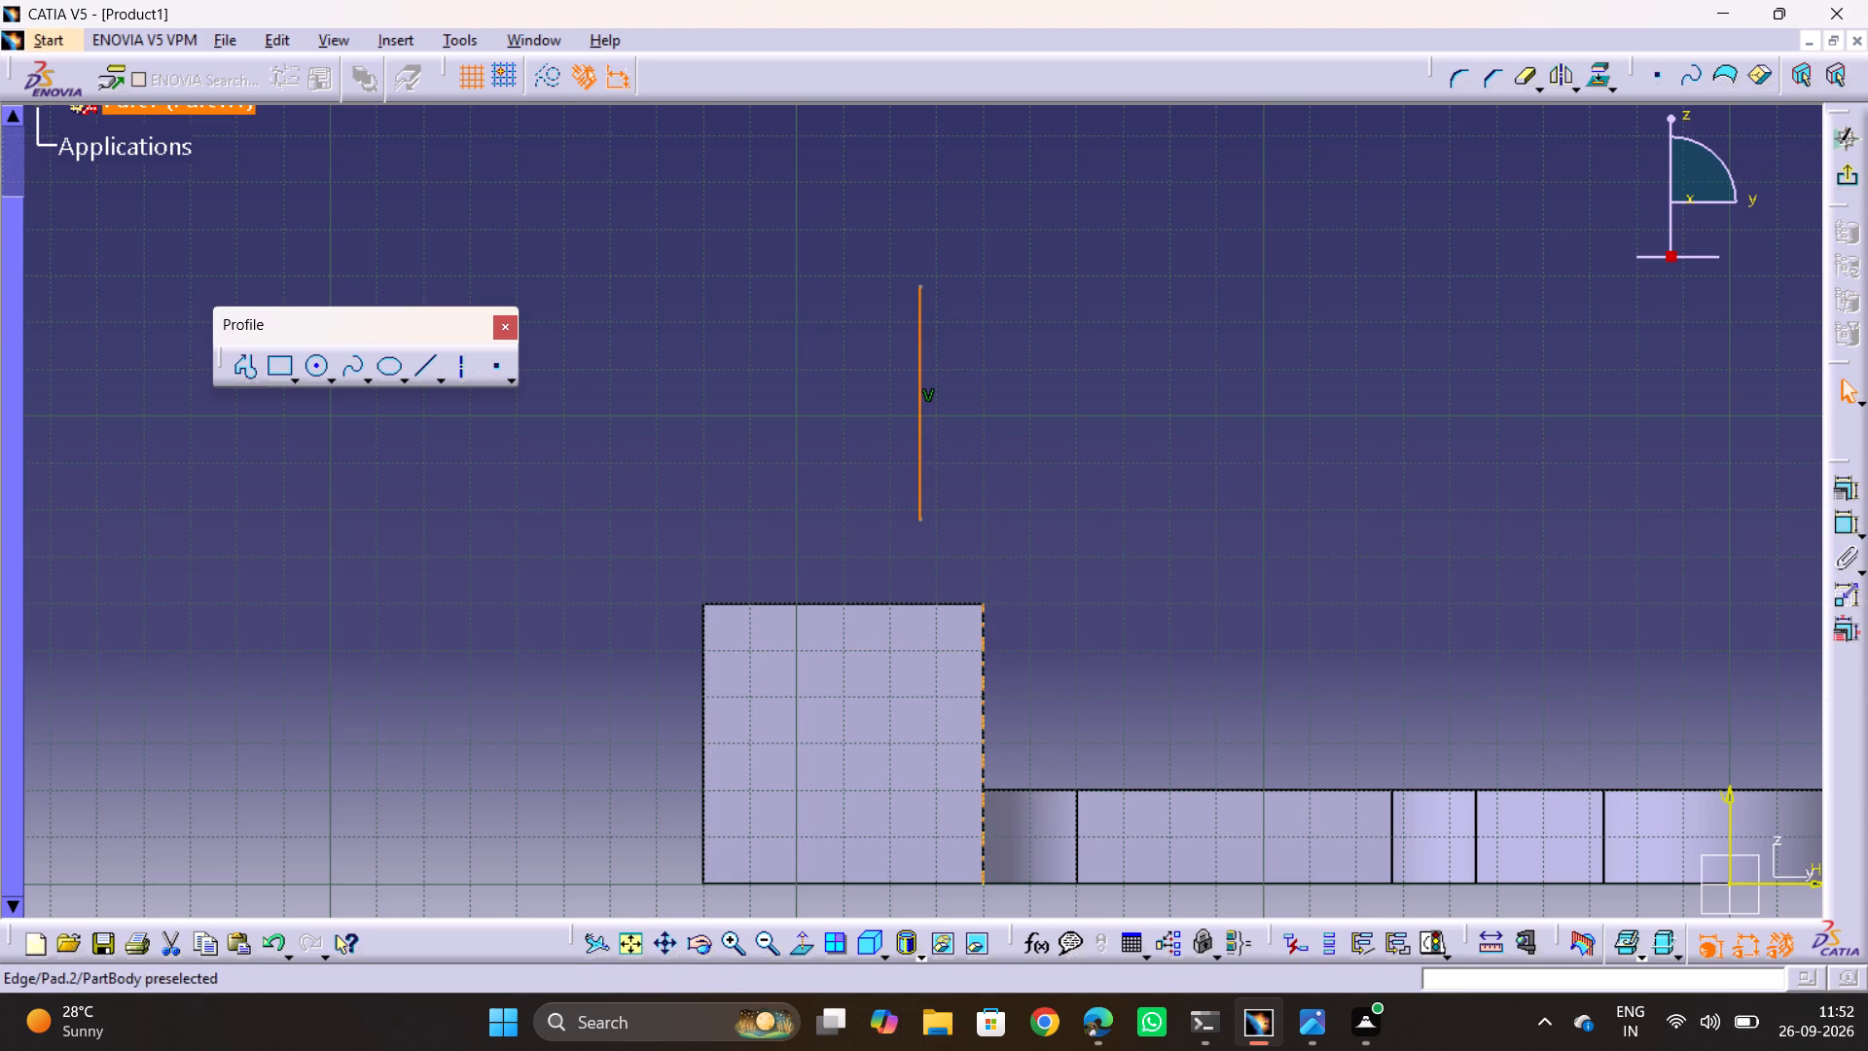
pyautogui.keyDown('ctrl'); pyautogui.click(988, 700); pyautogui.keyUp('ctrl')
pyautogui.click(1840, 498)
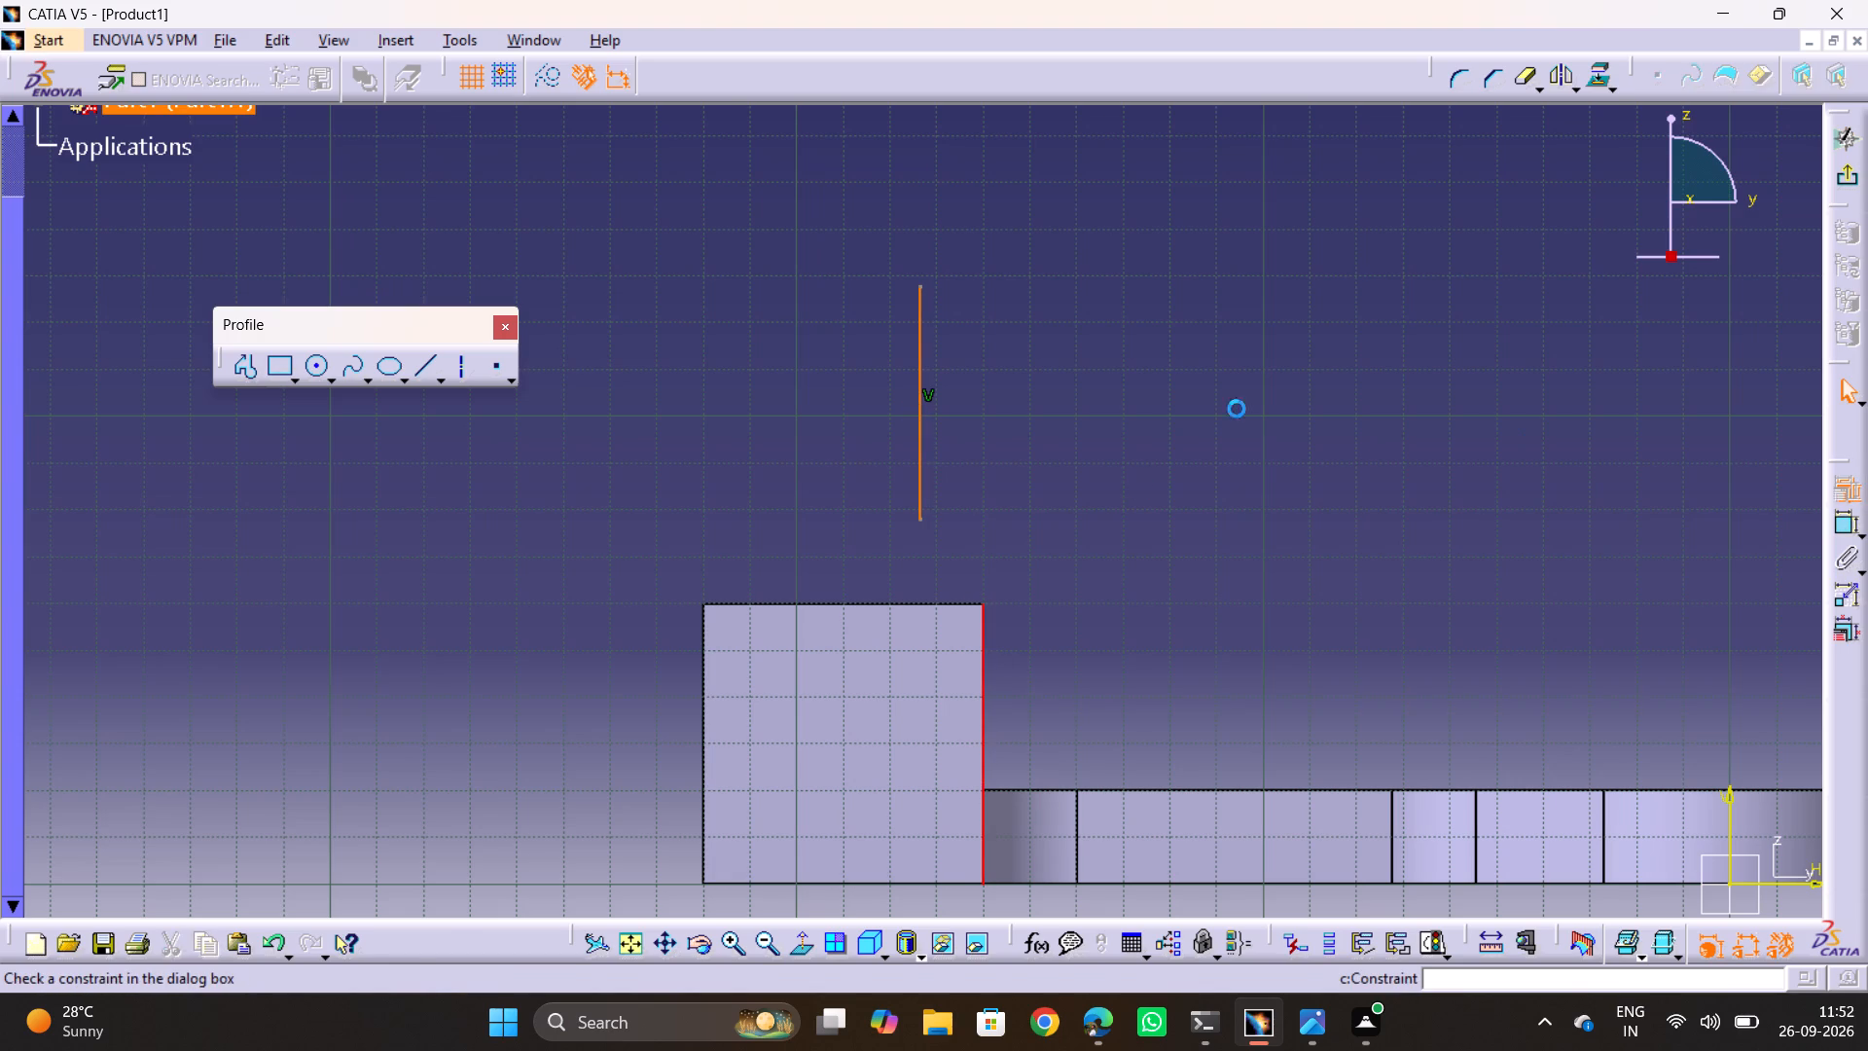
pyautogui.click(480, 269)
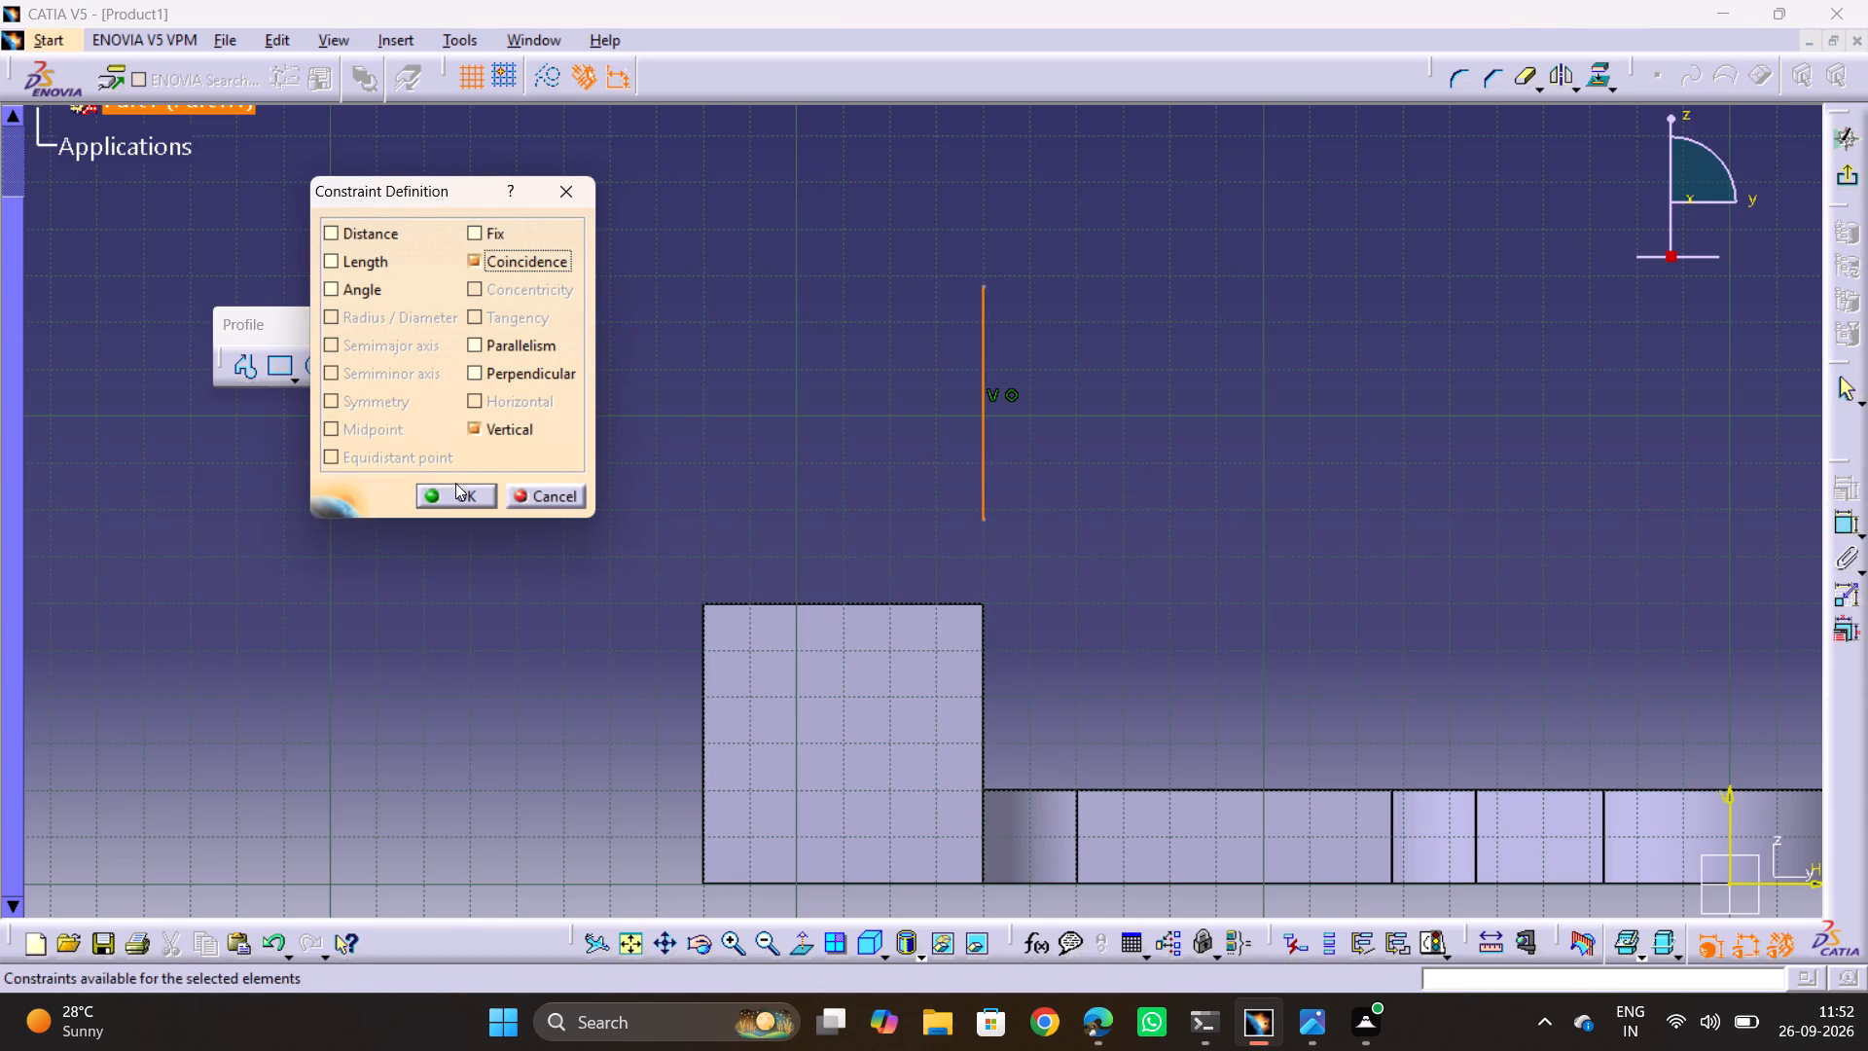
pyautogui.click(453, 498)
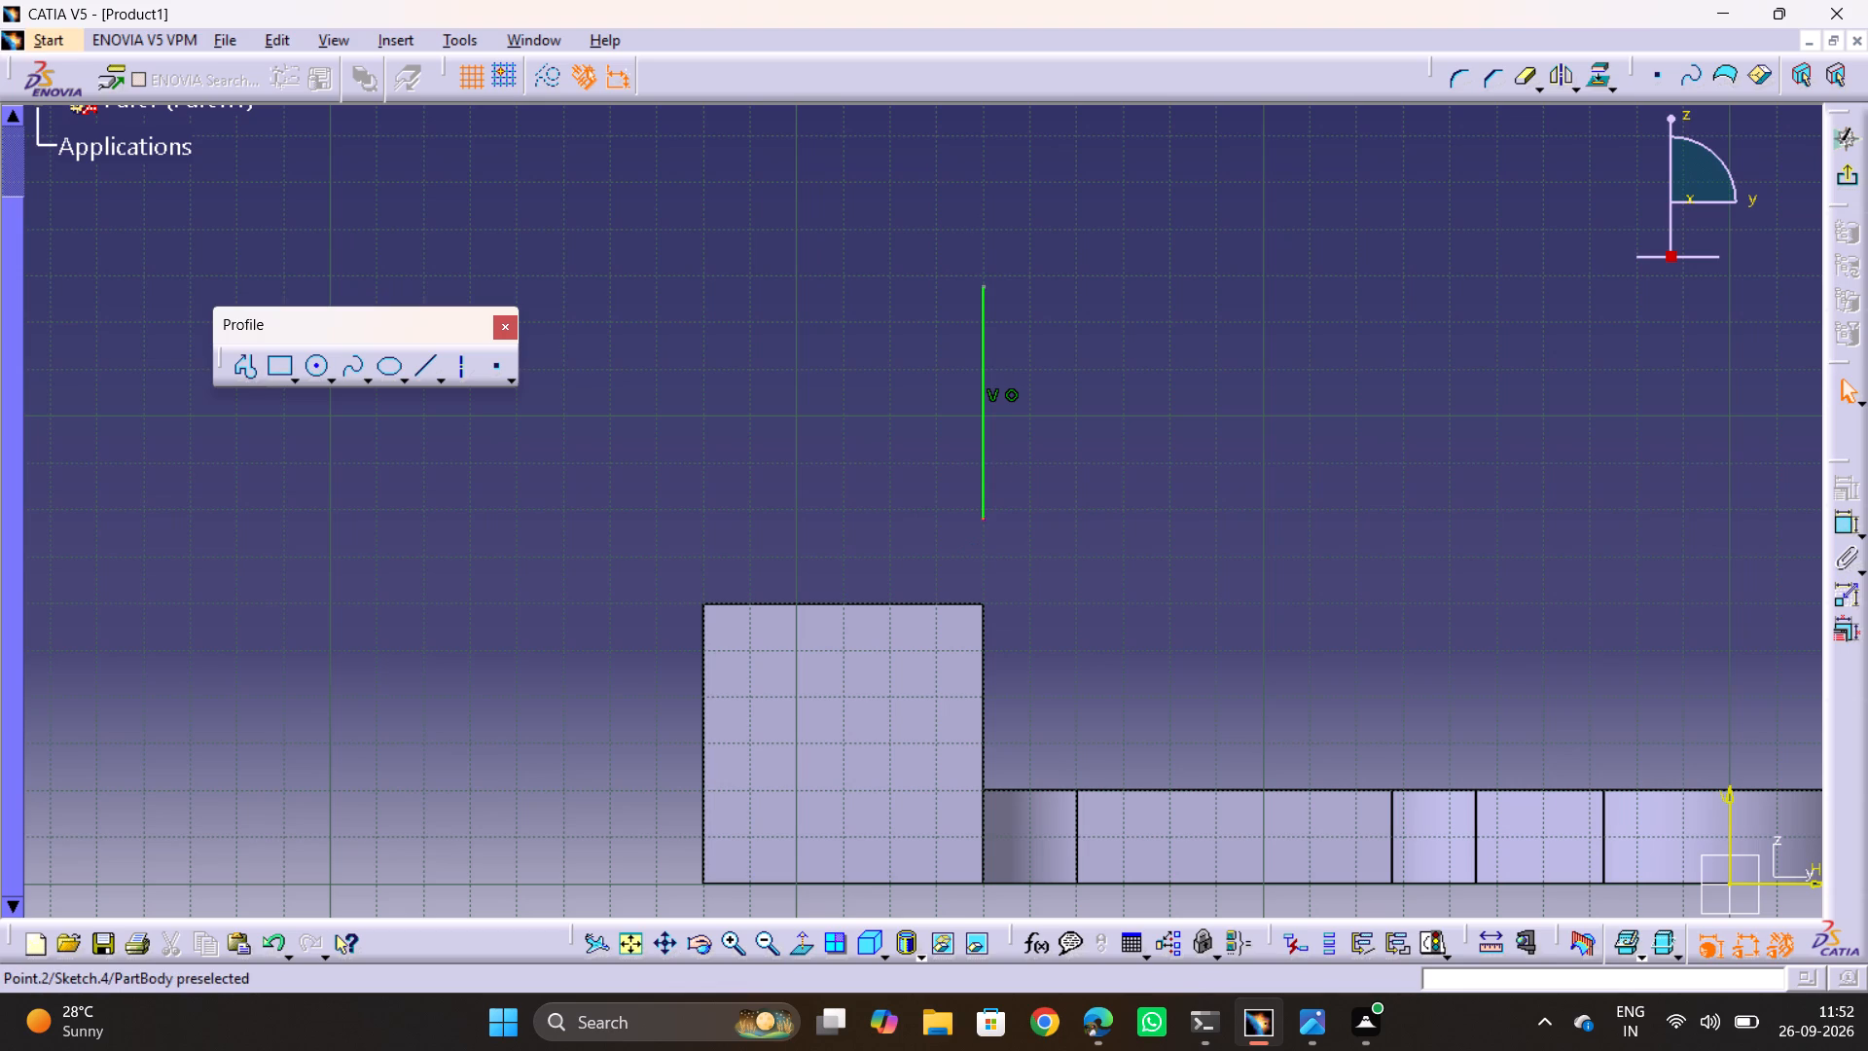
# Make the vertical line's lower endpoint coincident with the fork block's top edge.
pyautogui.click(978, 522)
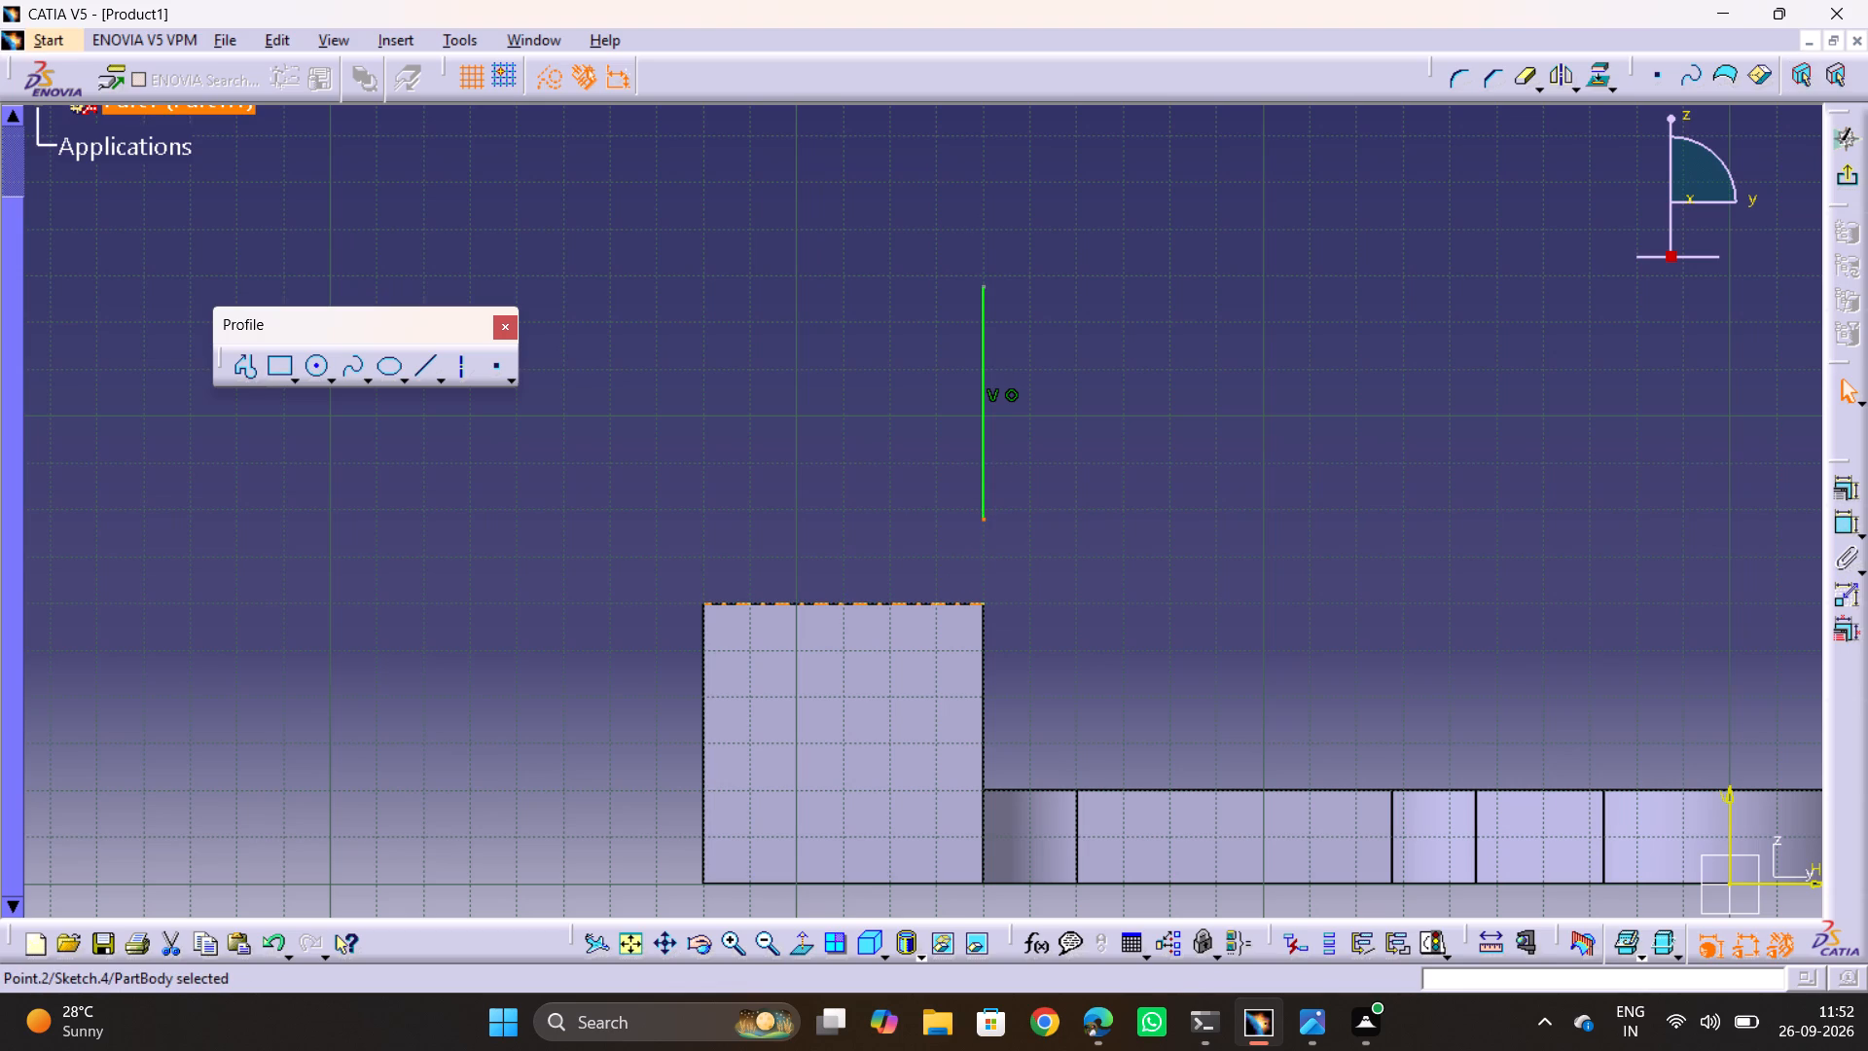
pyautogui.keyDown('ctrl'); pyautogui.click(942, 602); pyautogui.keyUp('ctrl')
pyautogui.click(1835, 487)
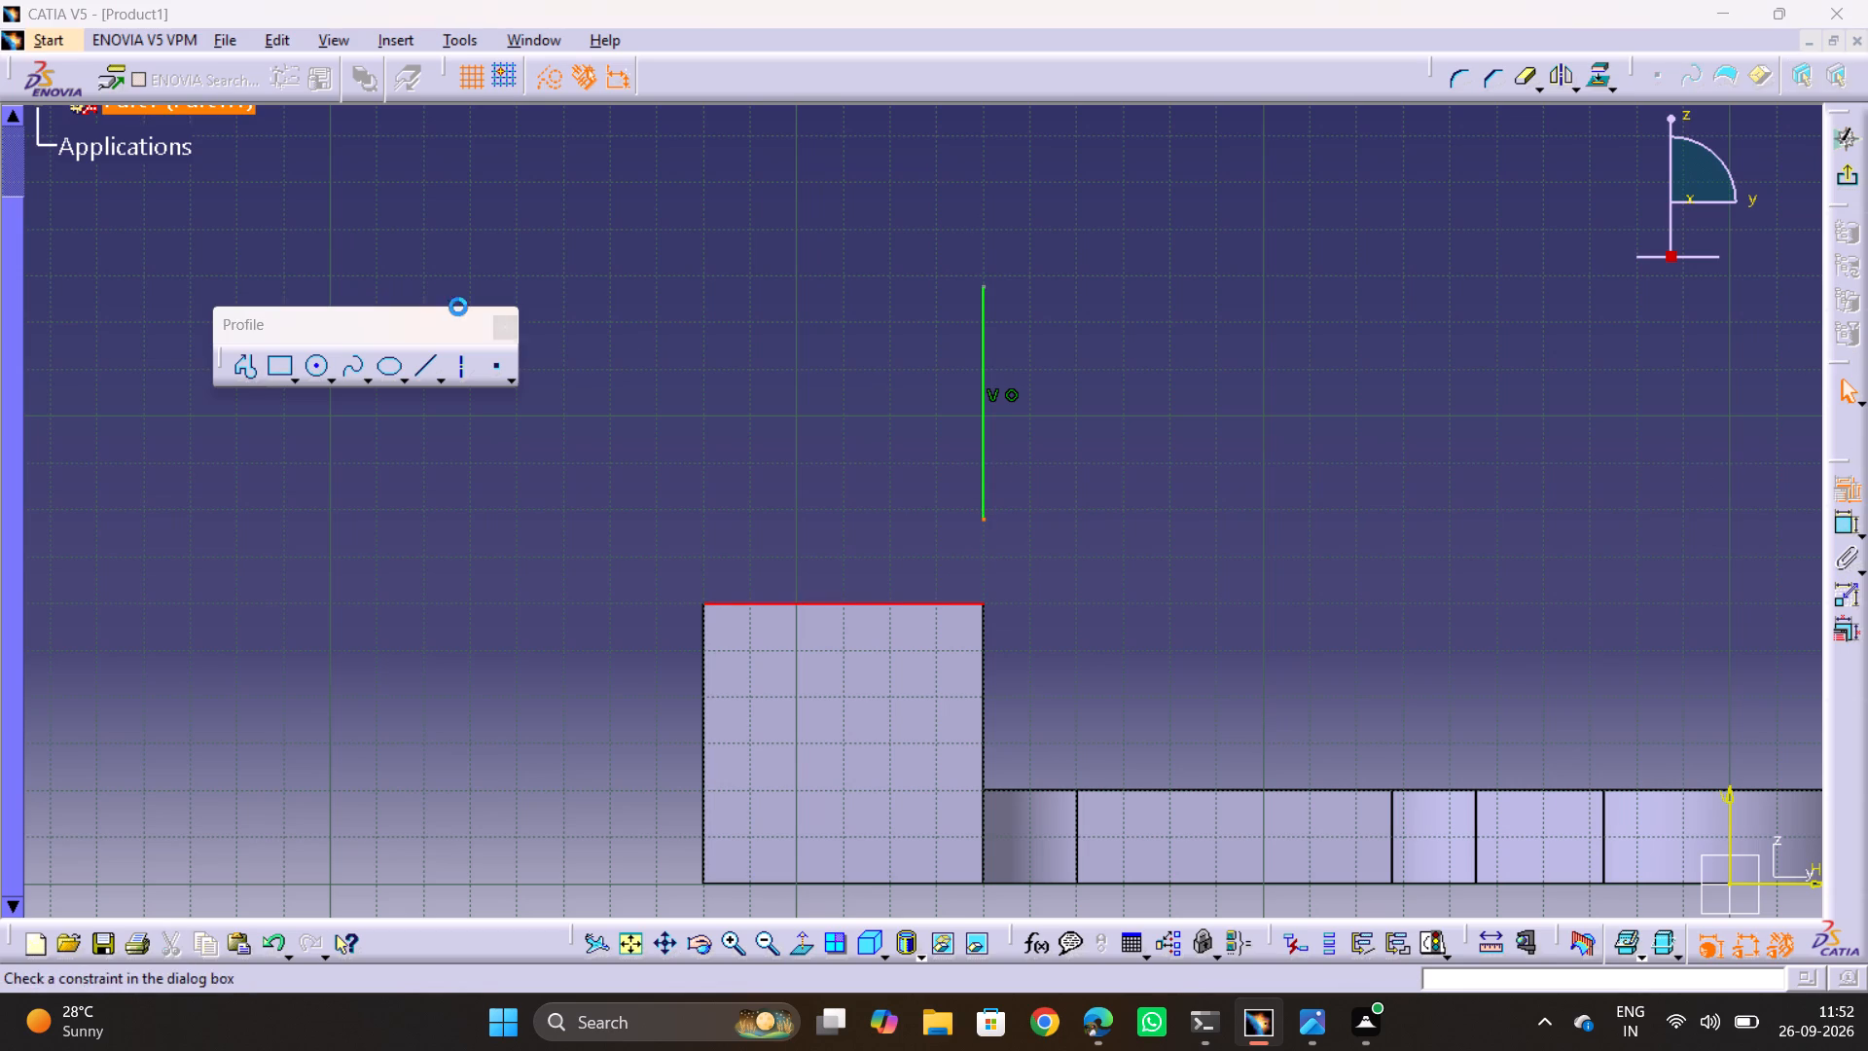
pyautogui.click(538, 266)
pyautogui.click(427, 498)
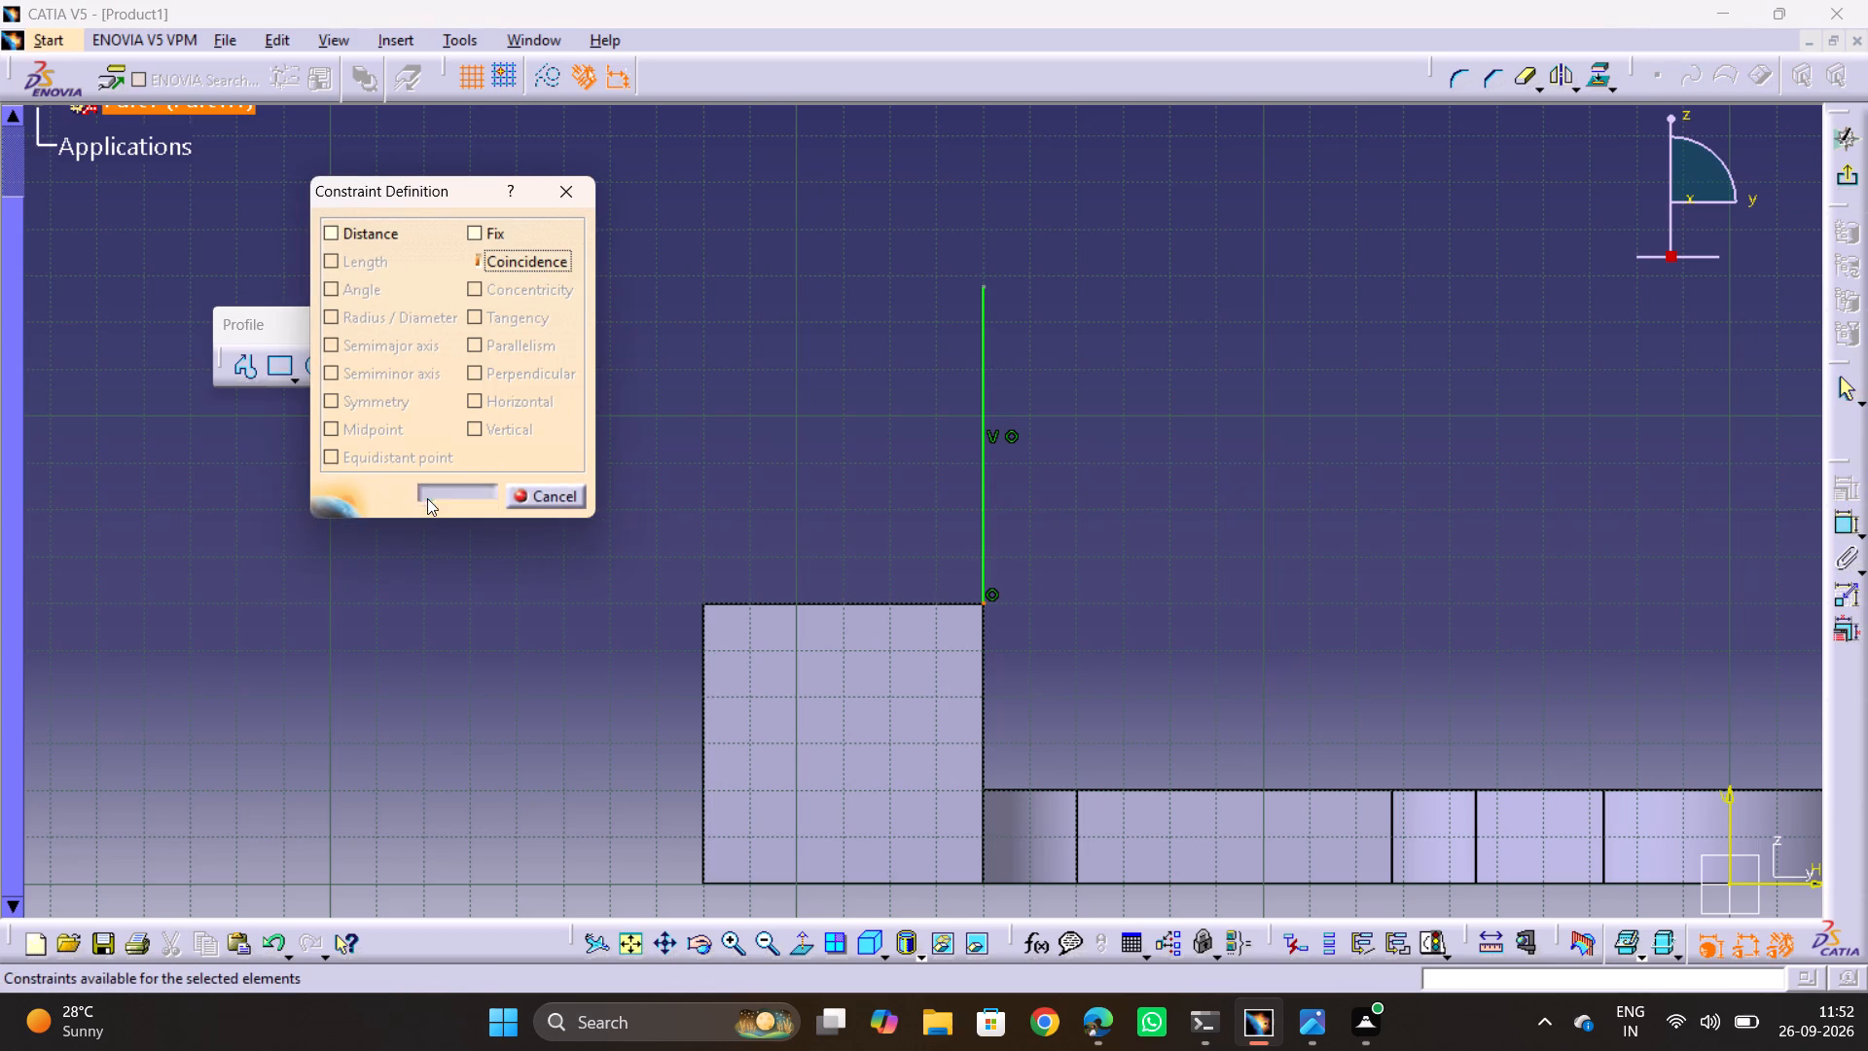
# Offset the vertical line 20 mm toward the fork block's outer side, after consulting the left view of 1.jpg.
pyautogui.hotkey('alt', 'Tab')
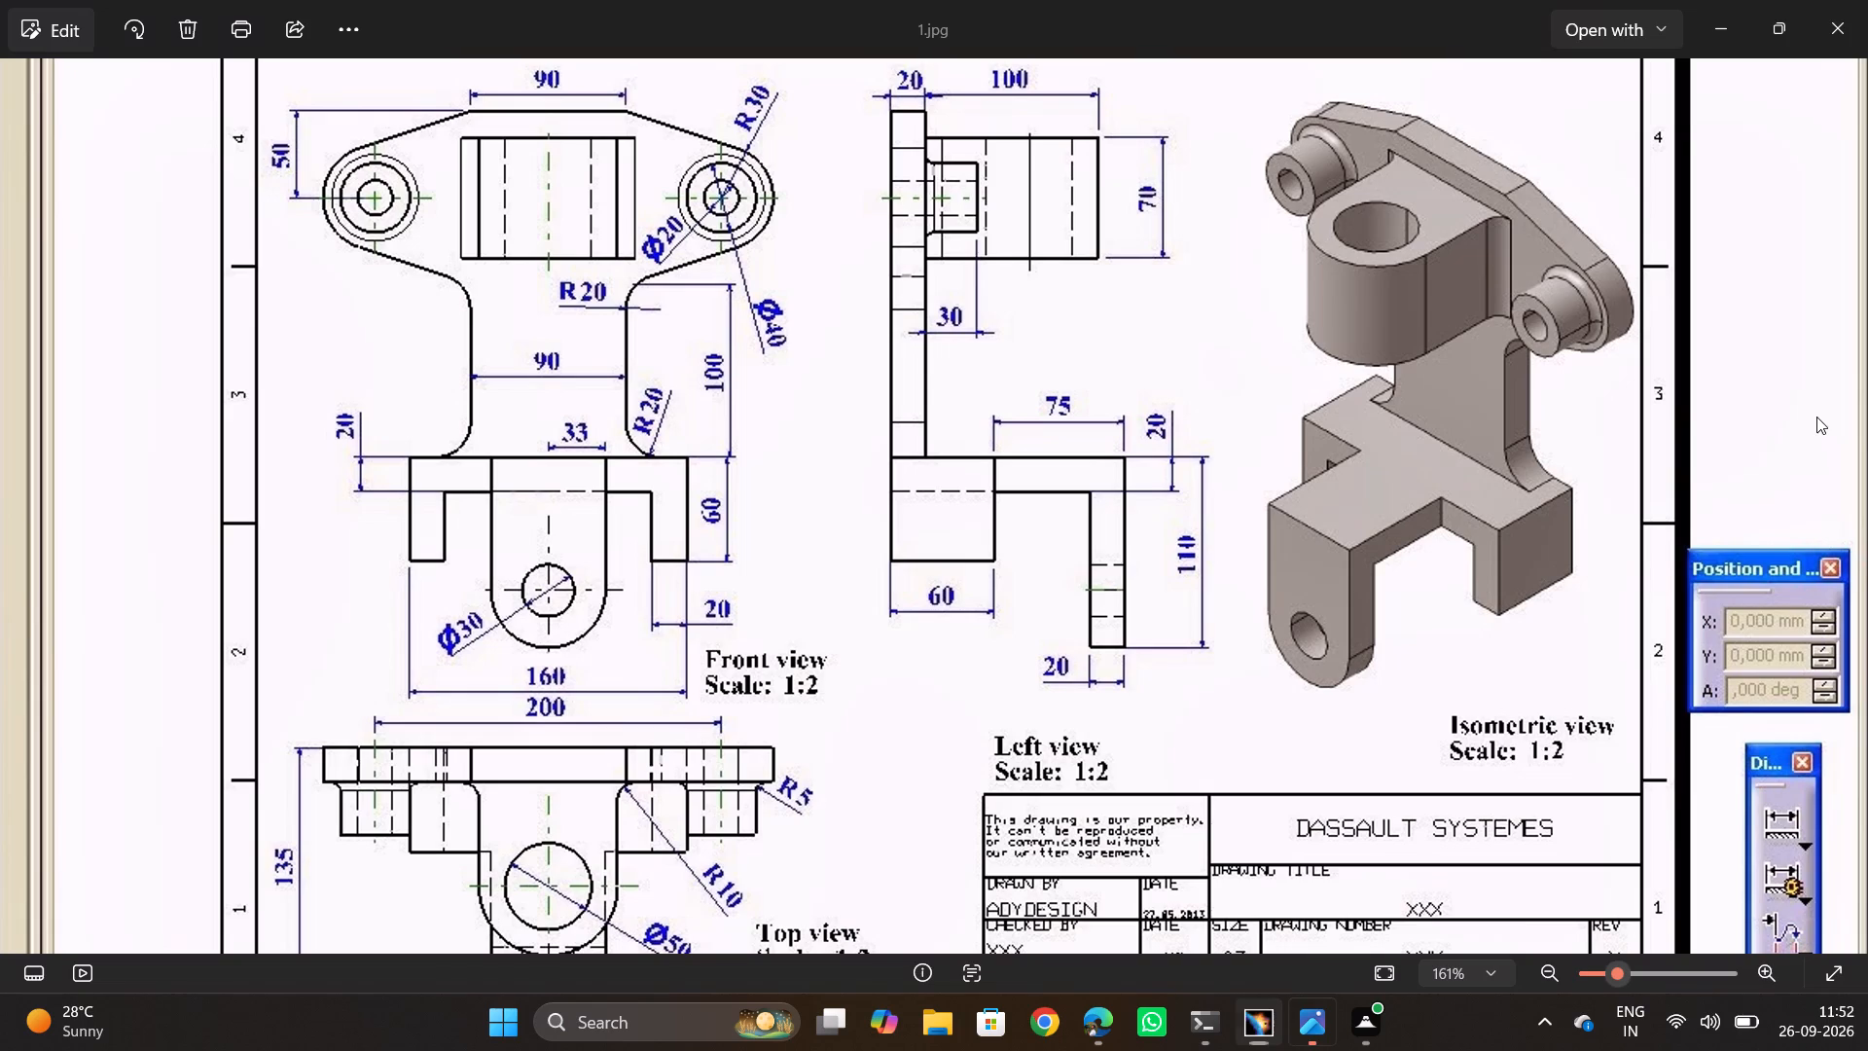
pyautogui.hotkey('alt', 'Tab')
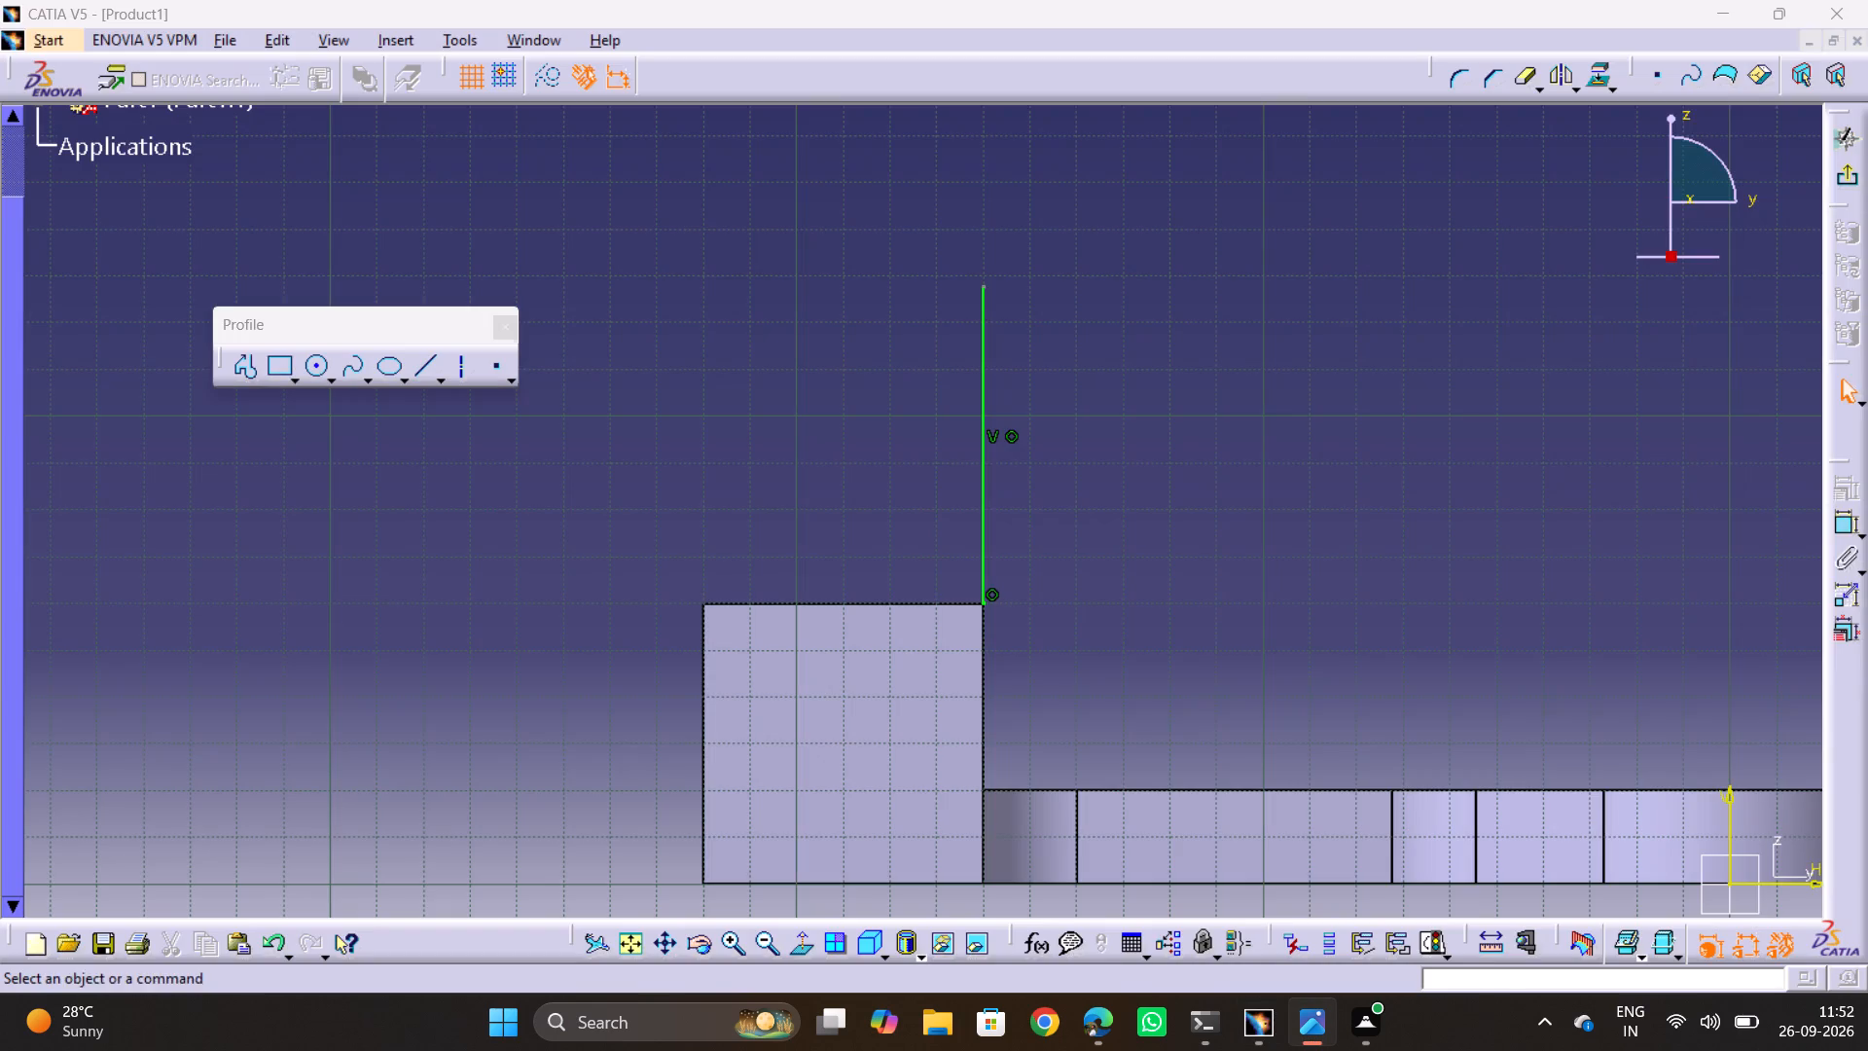
pyautogui.click(1574, 91)
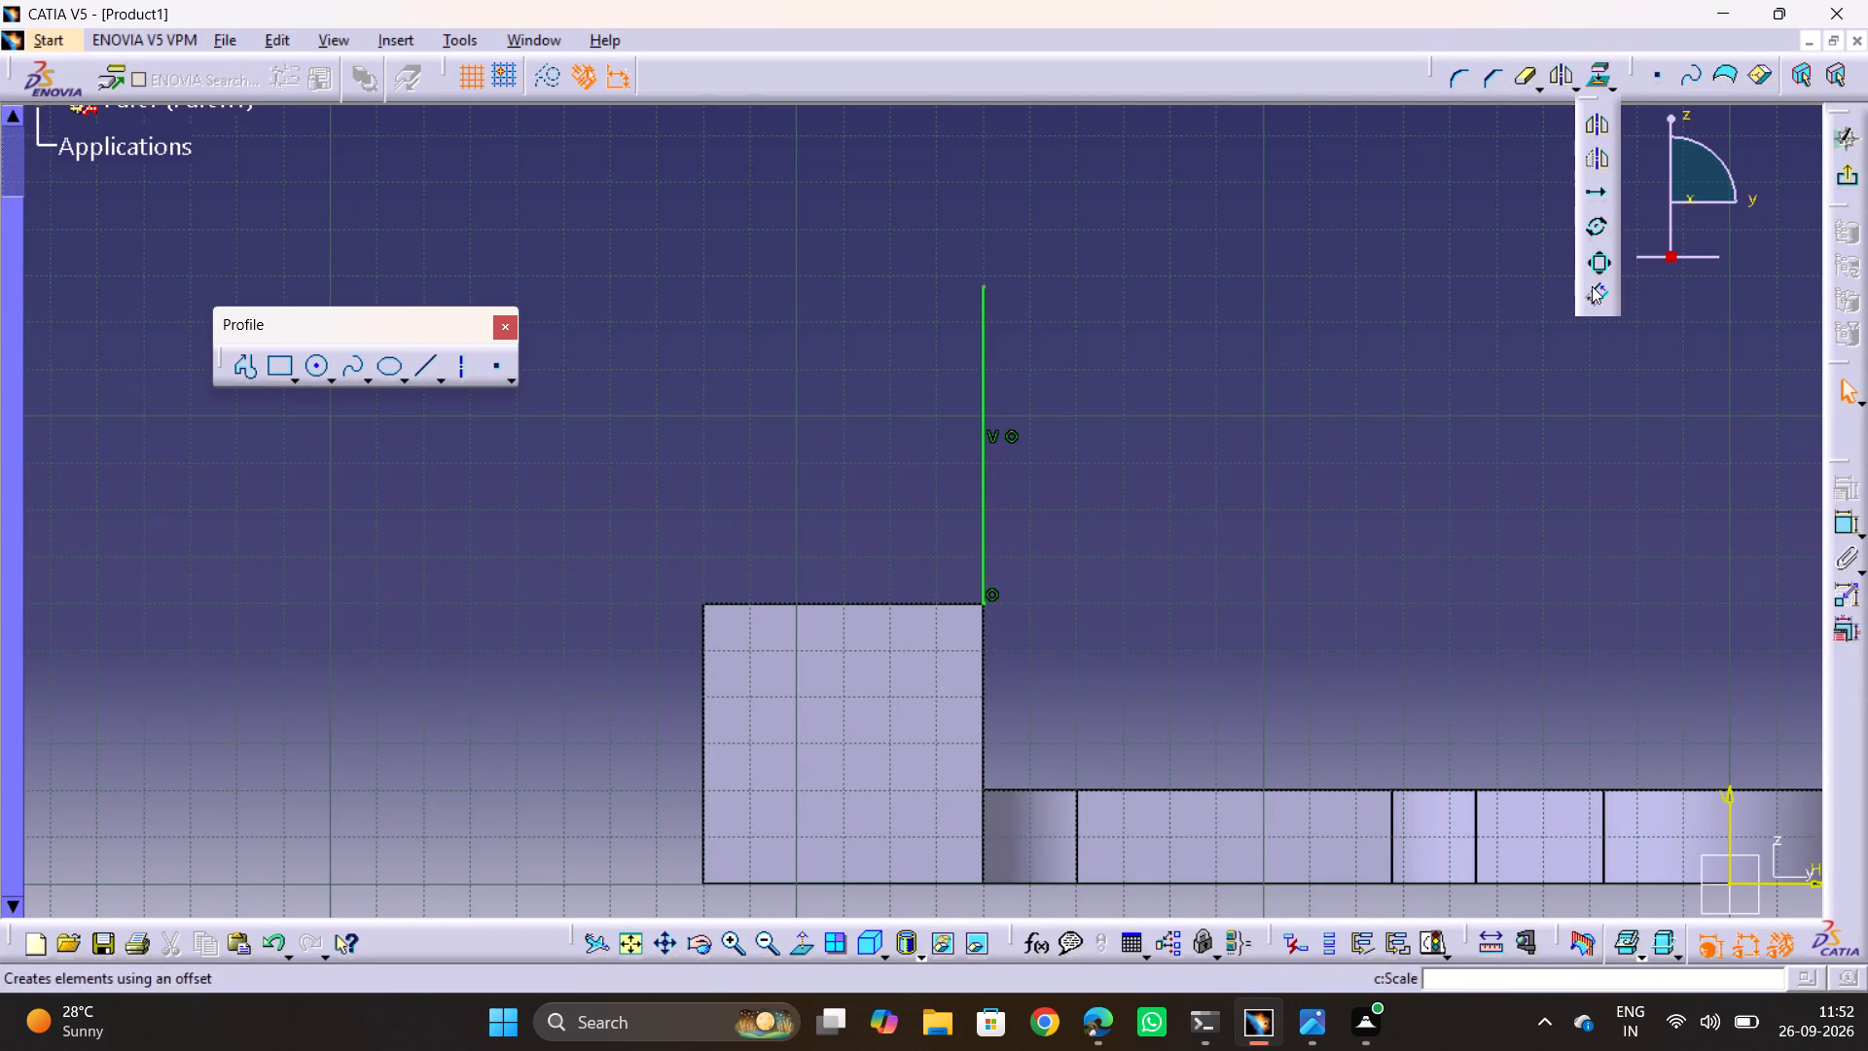
pyautogui.click(1592, 296)
pyautogui.click(983, 435)
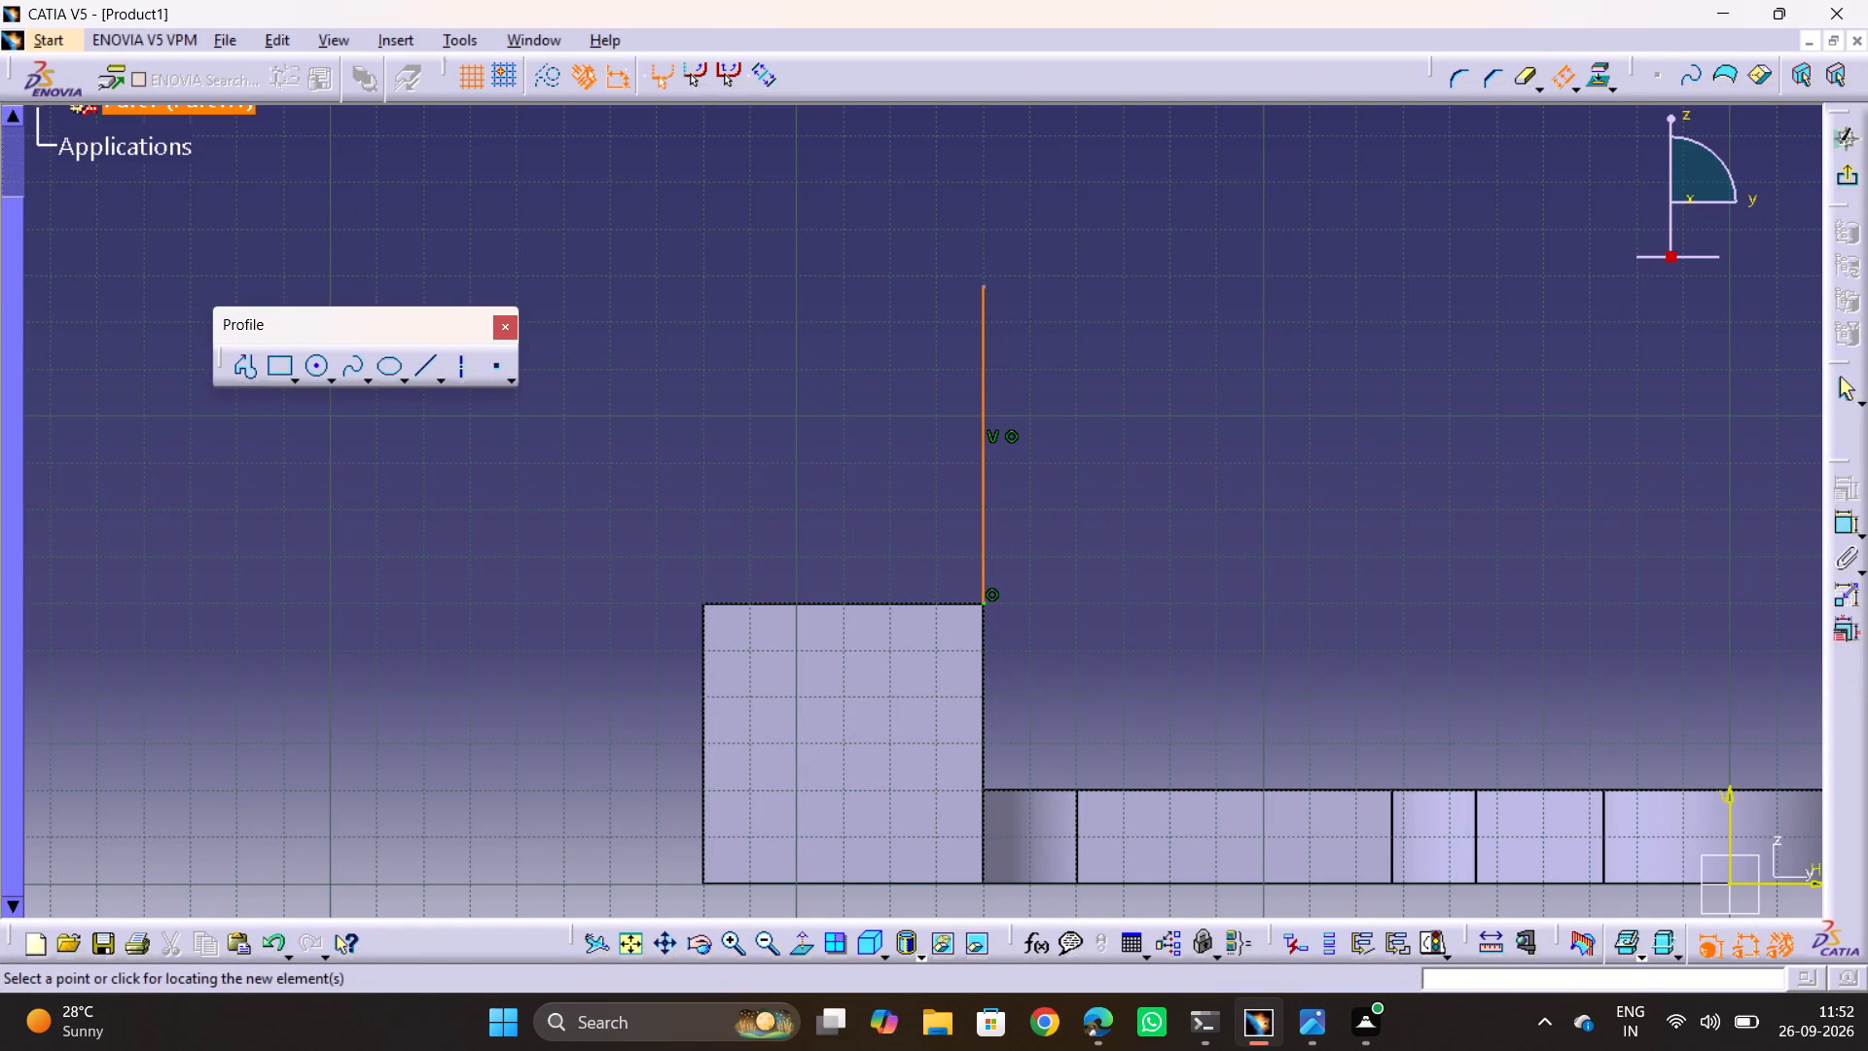
pyautogui.click(935, 437)
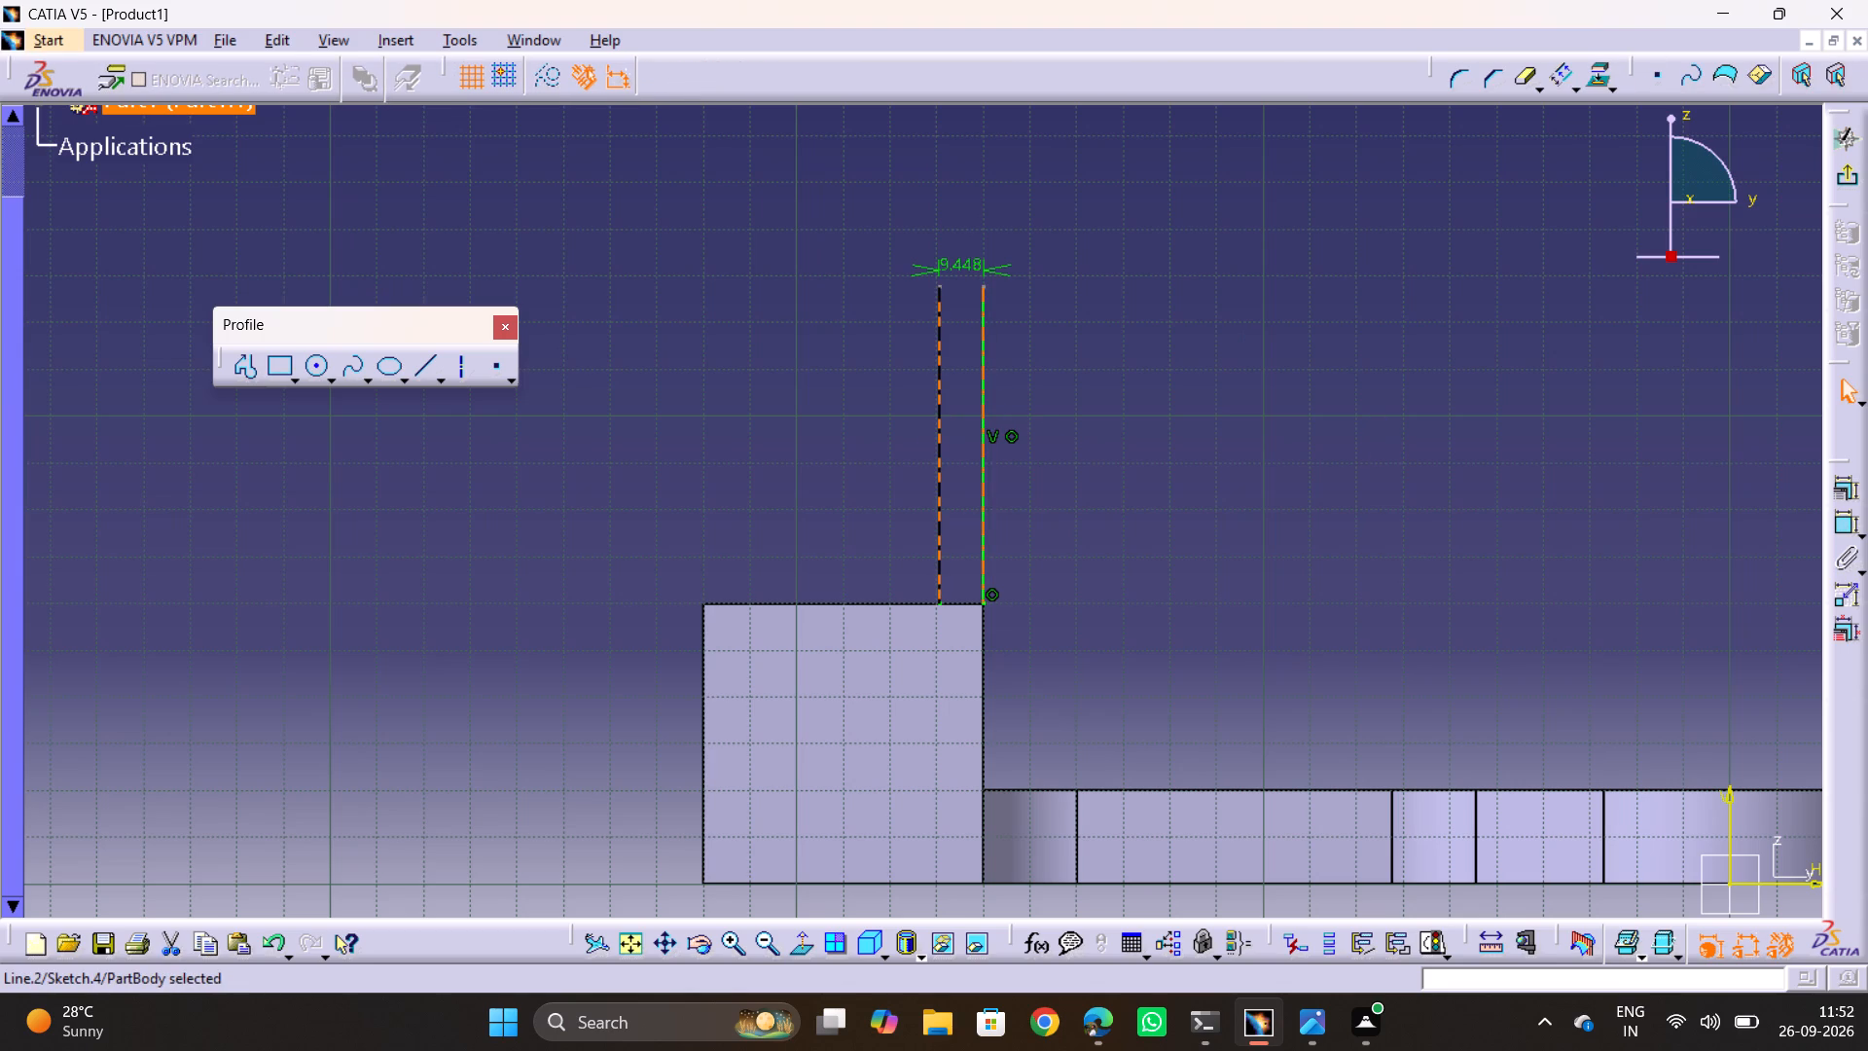
pyautogui.doubleClick(960, 271)
pyautogui.write('20')
pyautogui.press('Return')
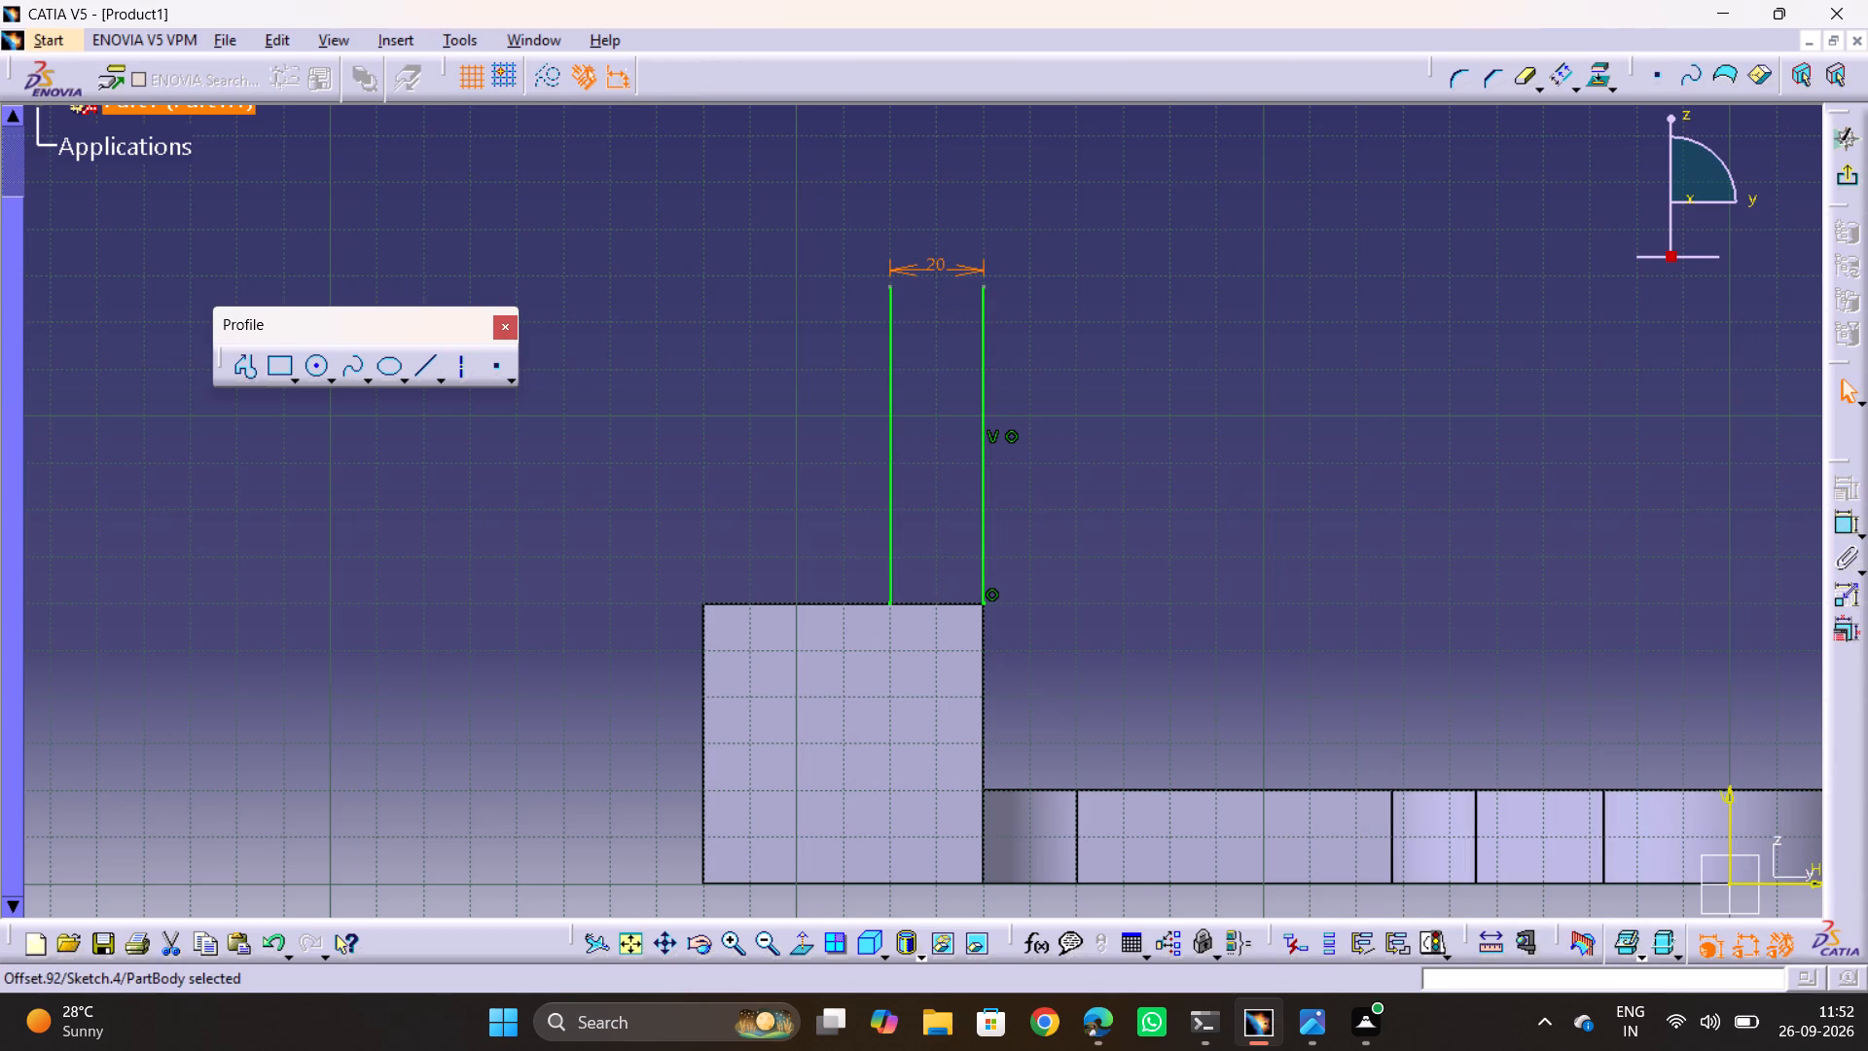
pyautogui.click(1345, 499)
# Draw a horizontal line along the block's top edge joining the lower ends of the two vertical lines.
pyautogui.click(419, 377)
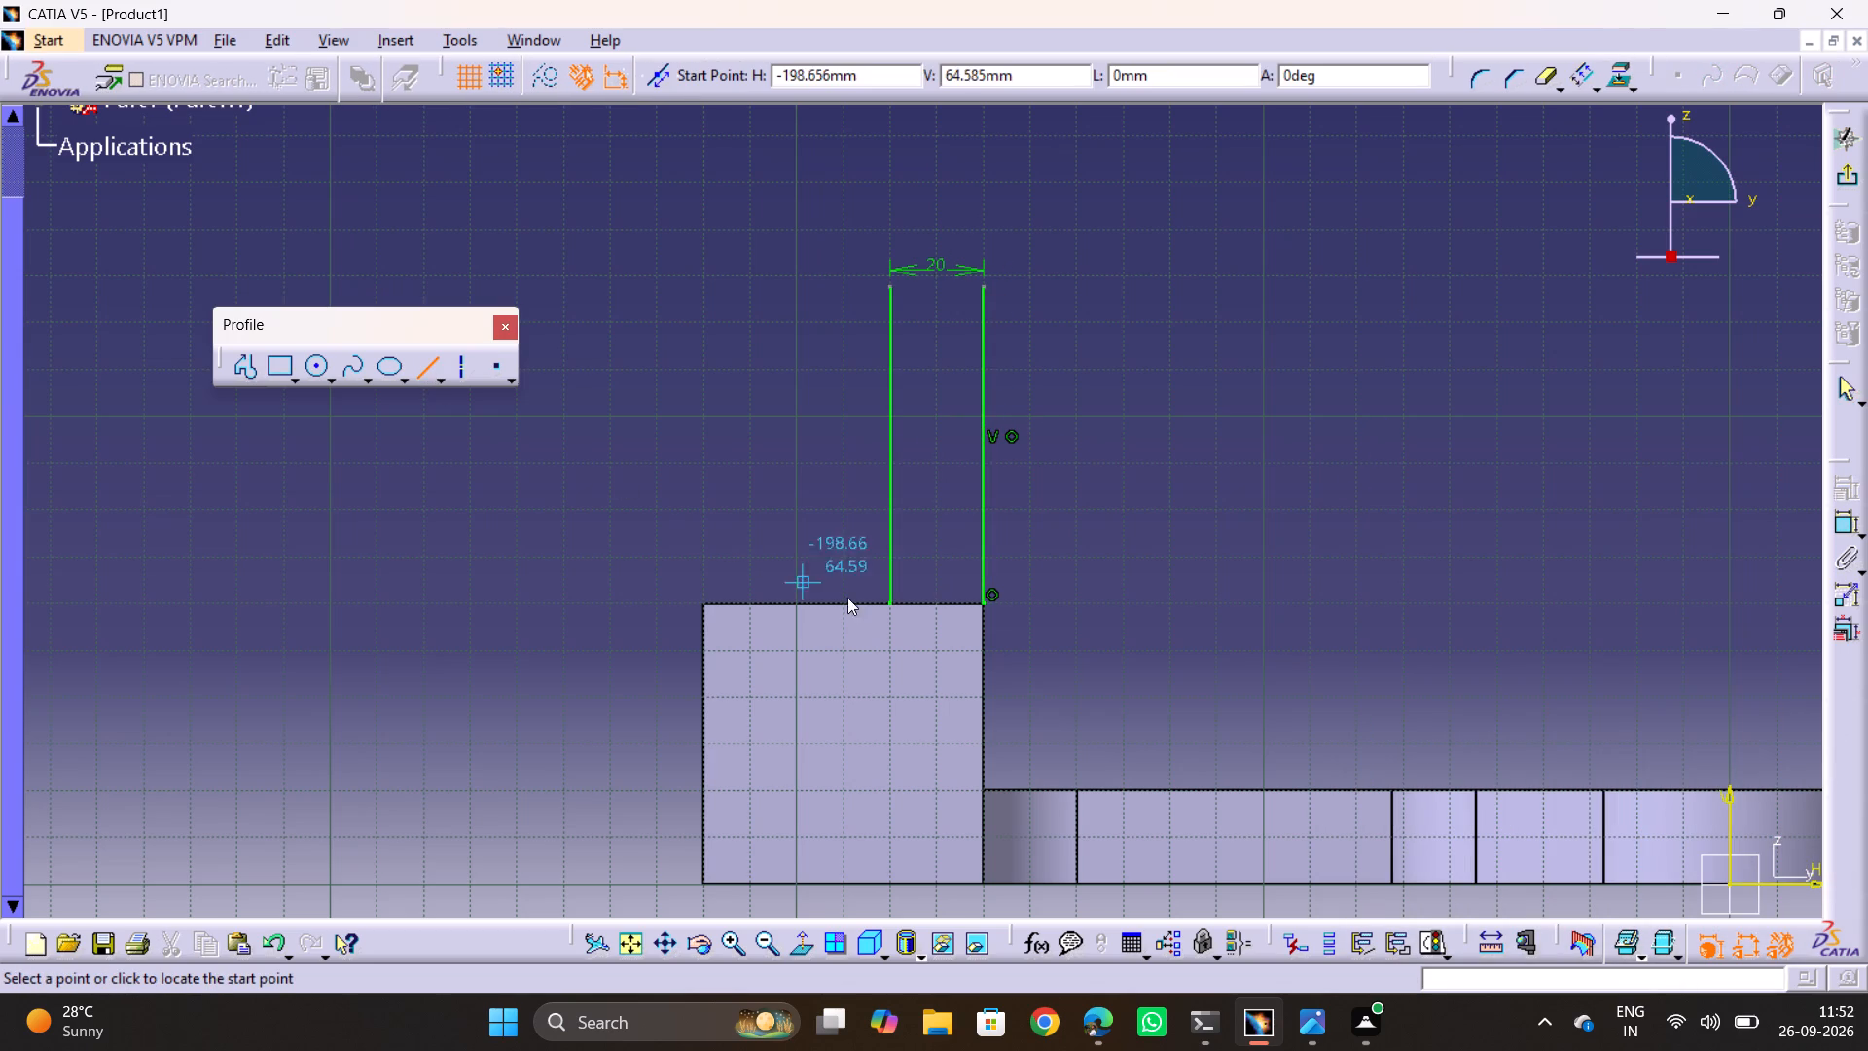
pyautogui.click(892, 607)
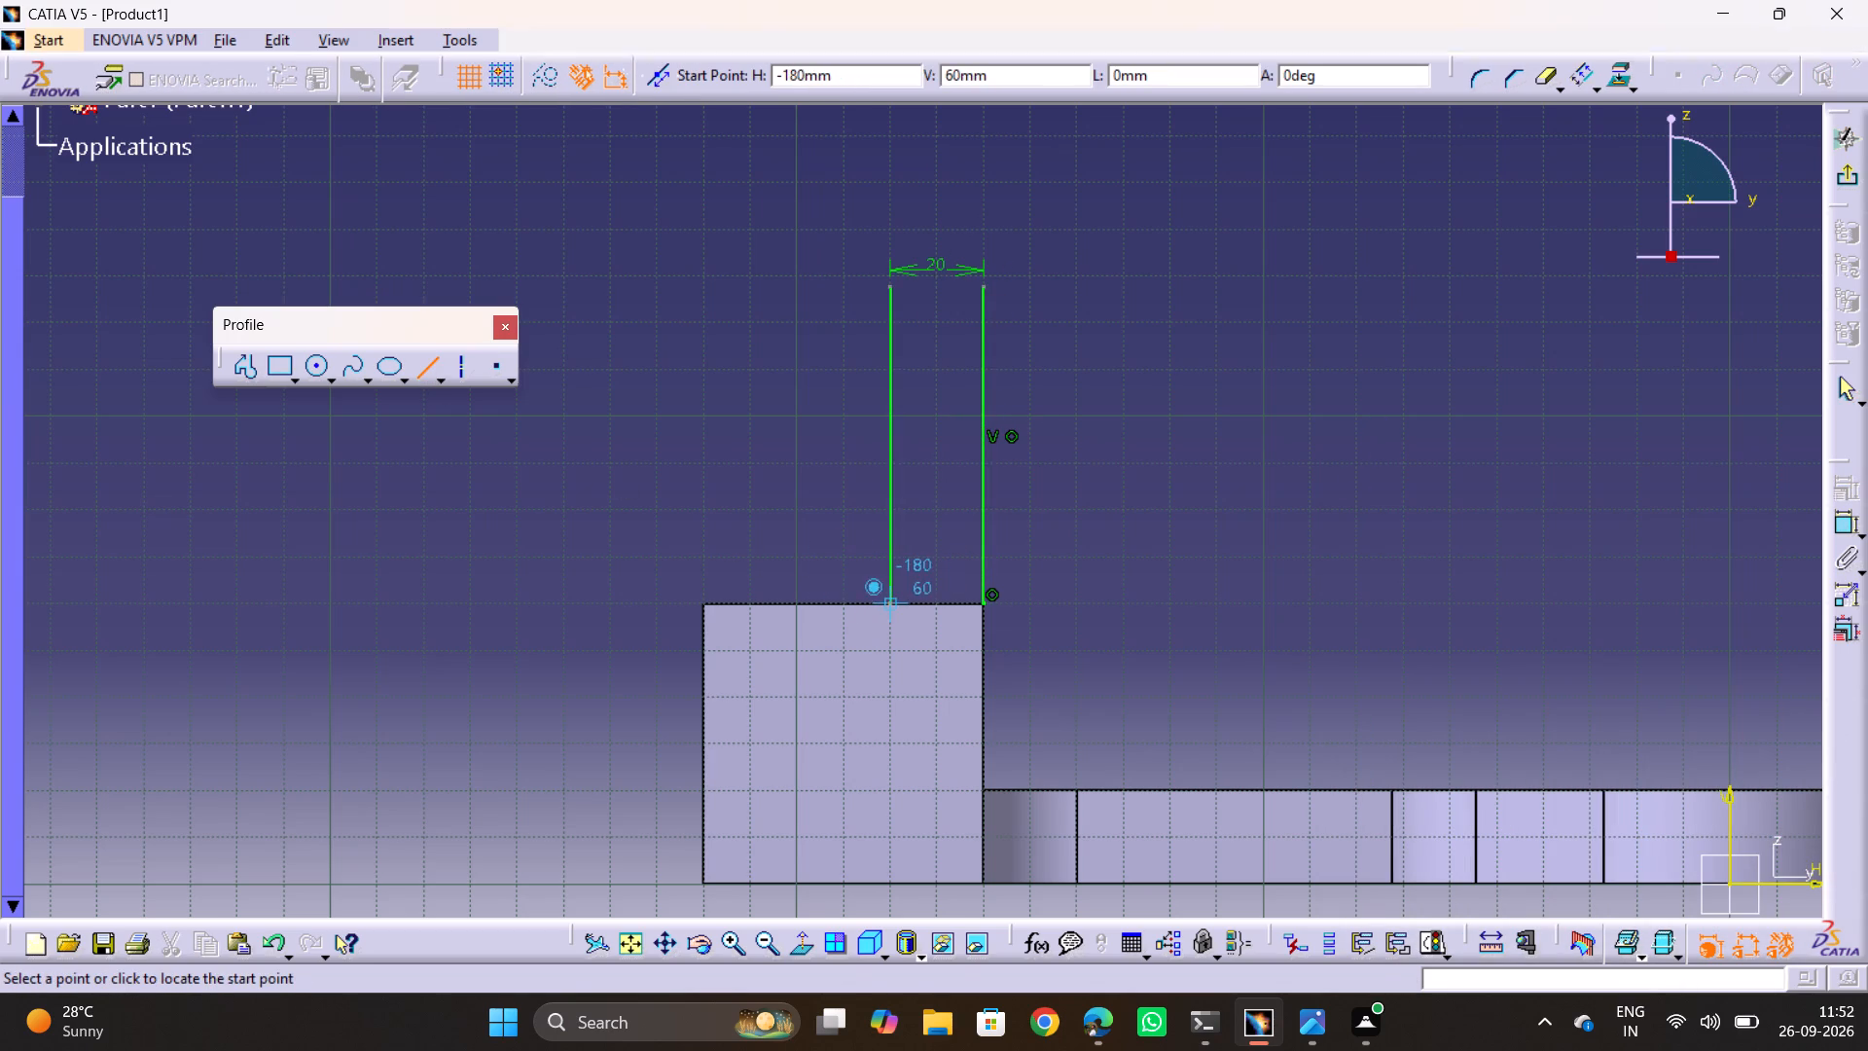
pyautogui.click(988, 603)
pyautogui.click(1345, 485)
# Draw a horizontal line about 94 mm long outward from the top end of the vertical line aligned with the block's side edge.
pyautogui.moveTo(1193, 379); pyautogui.dragTo(1192, 388, button='middle')
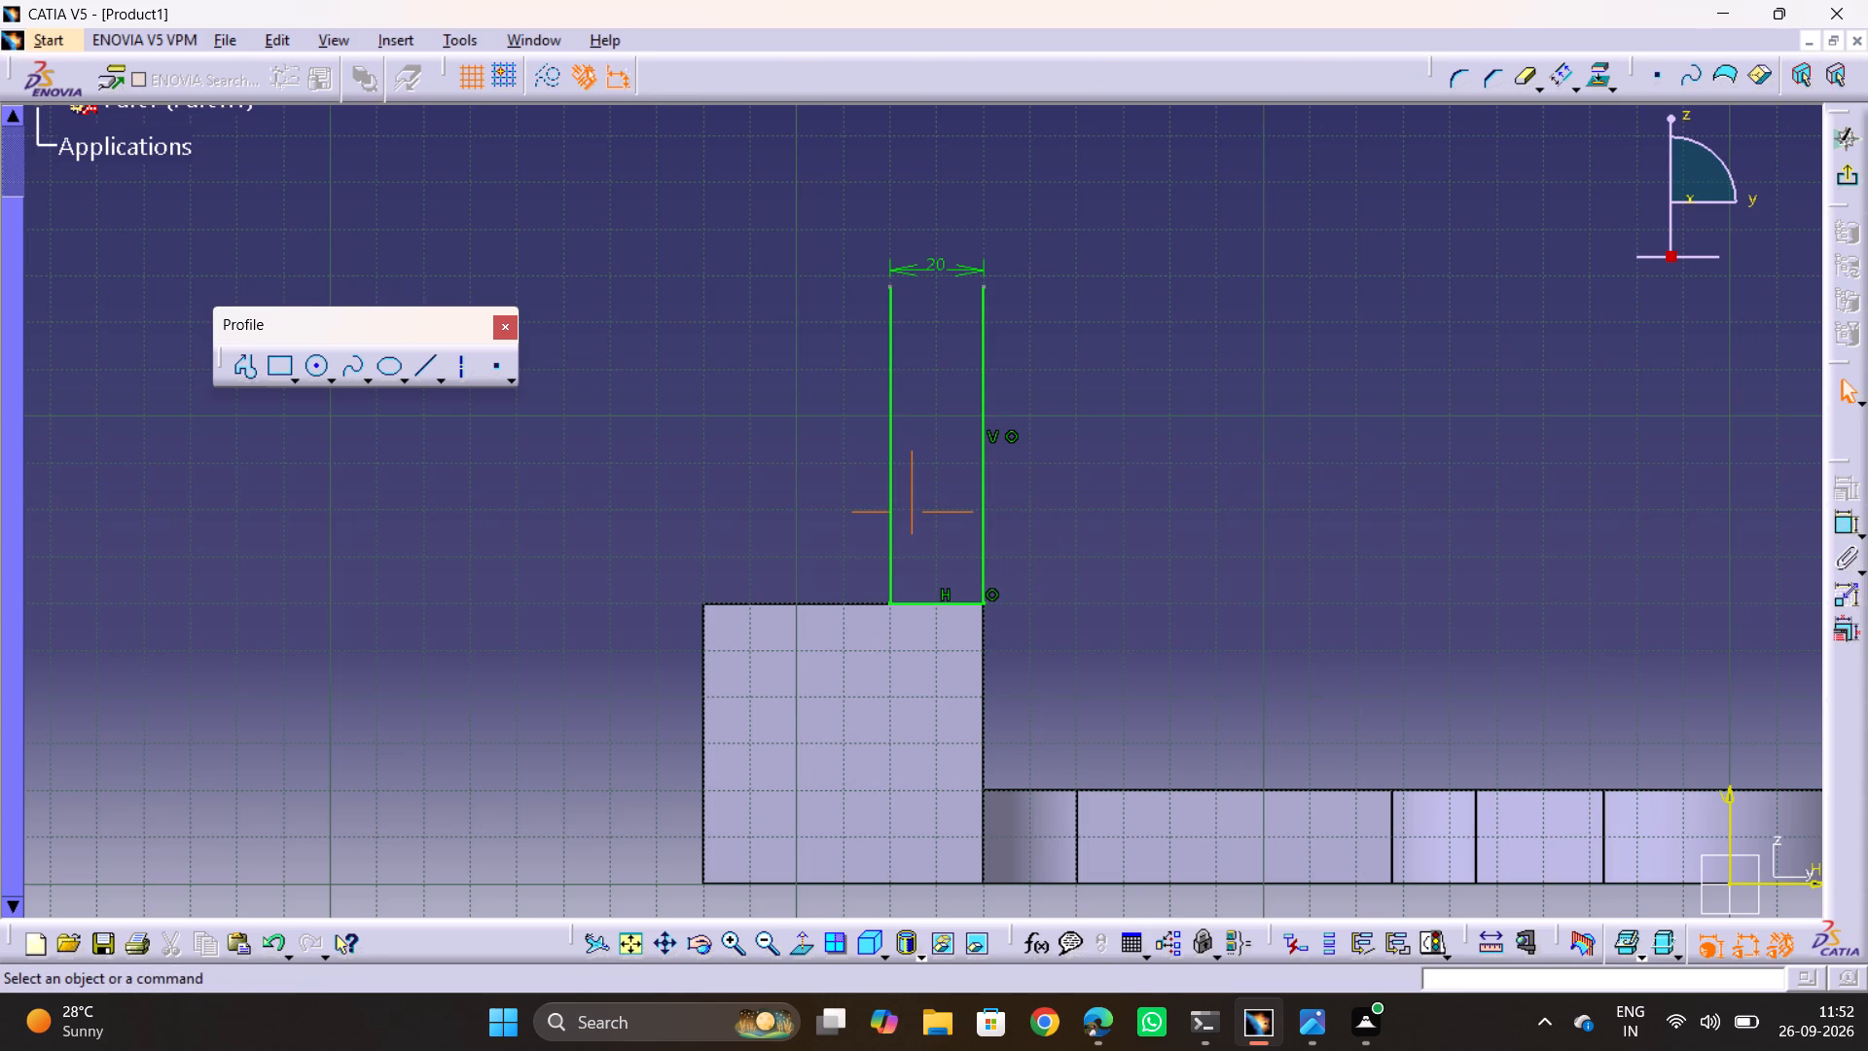
pyautogui.moveTo(1192, 388); pyautogui.dragTo(1459, 490, button='middle')
pyautogui.hotkey('alt', 'Tab')
pyautogui.hotkey('alt', 'Tab')
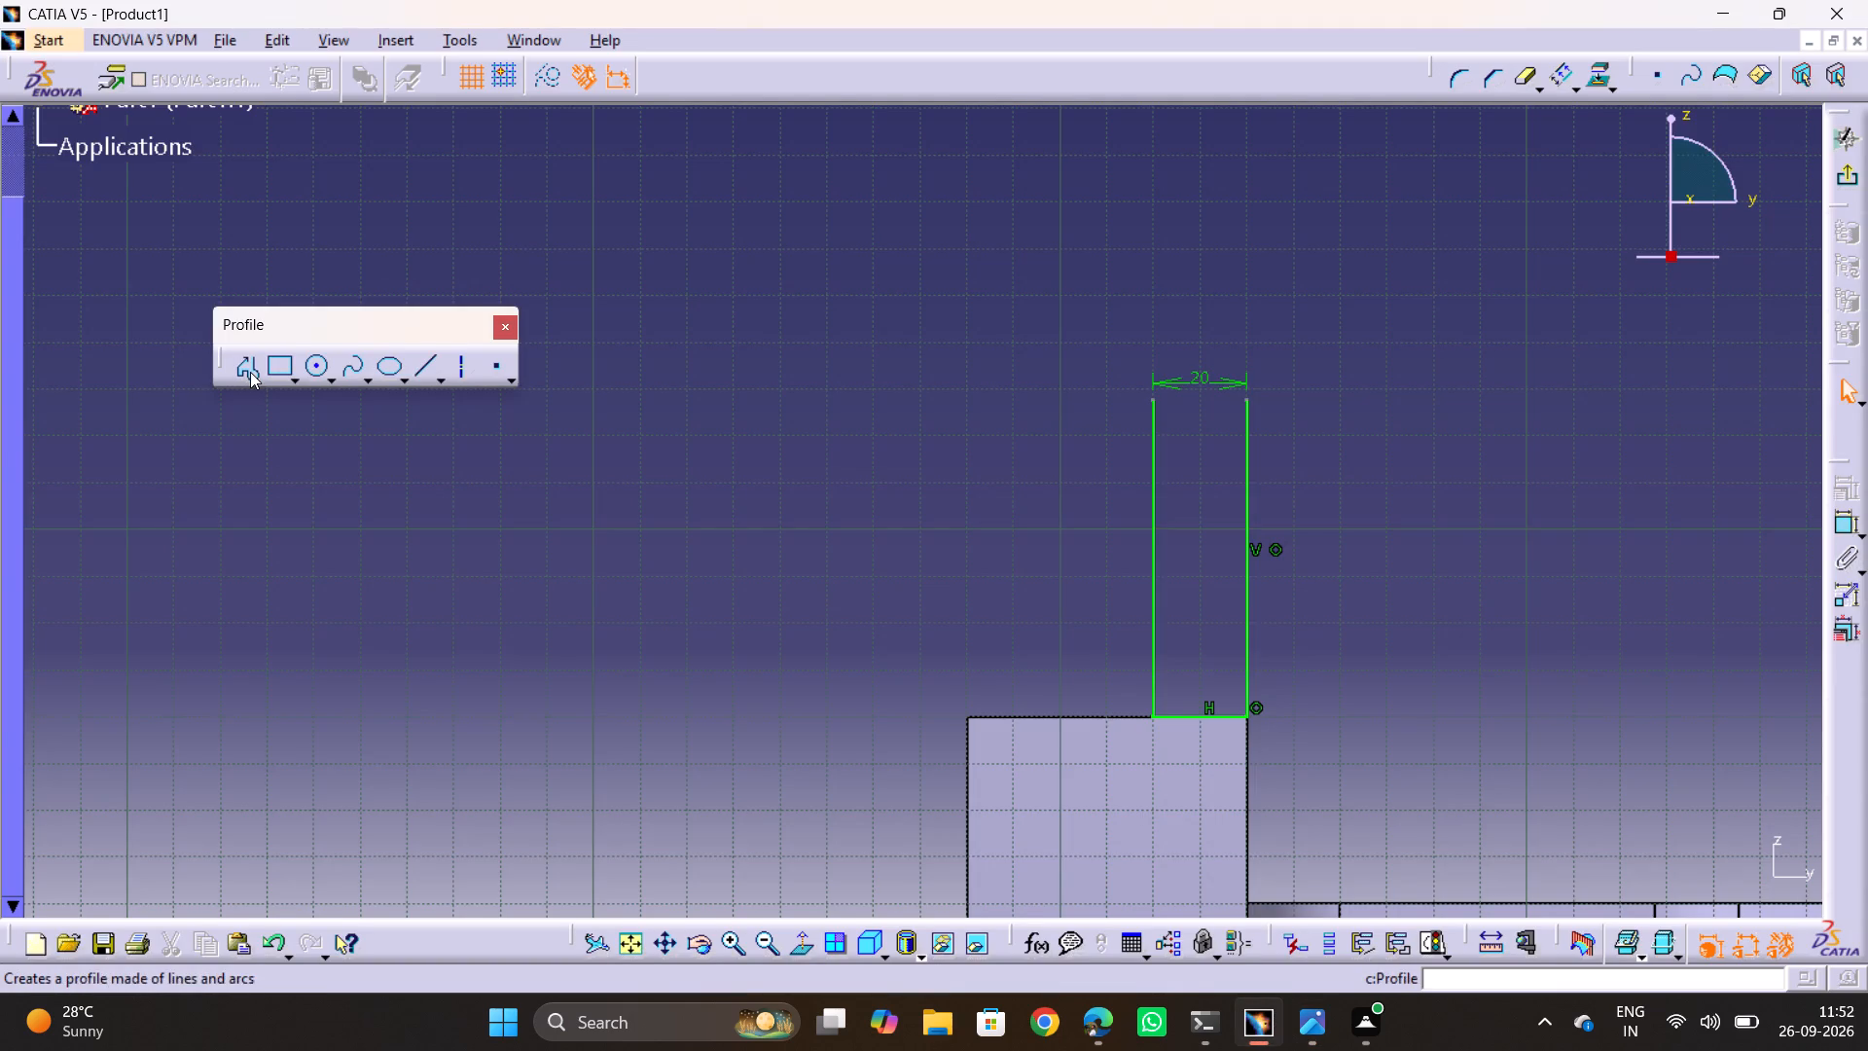
pyautogui.click(250, 372)
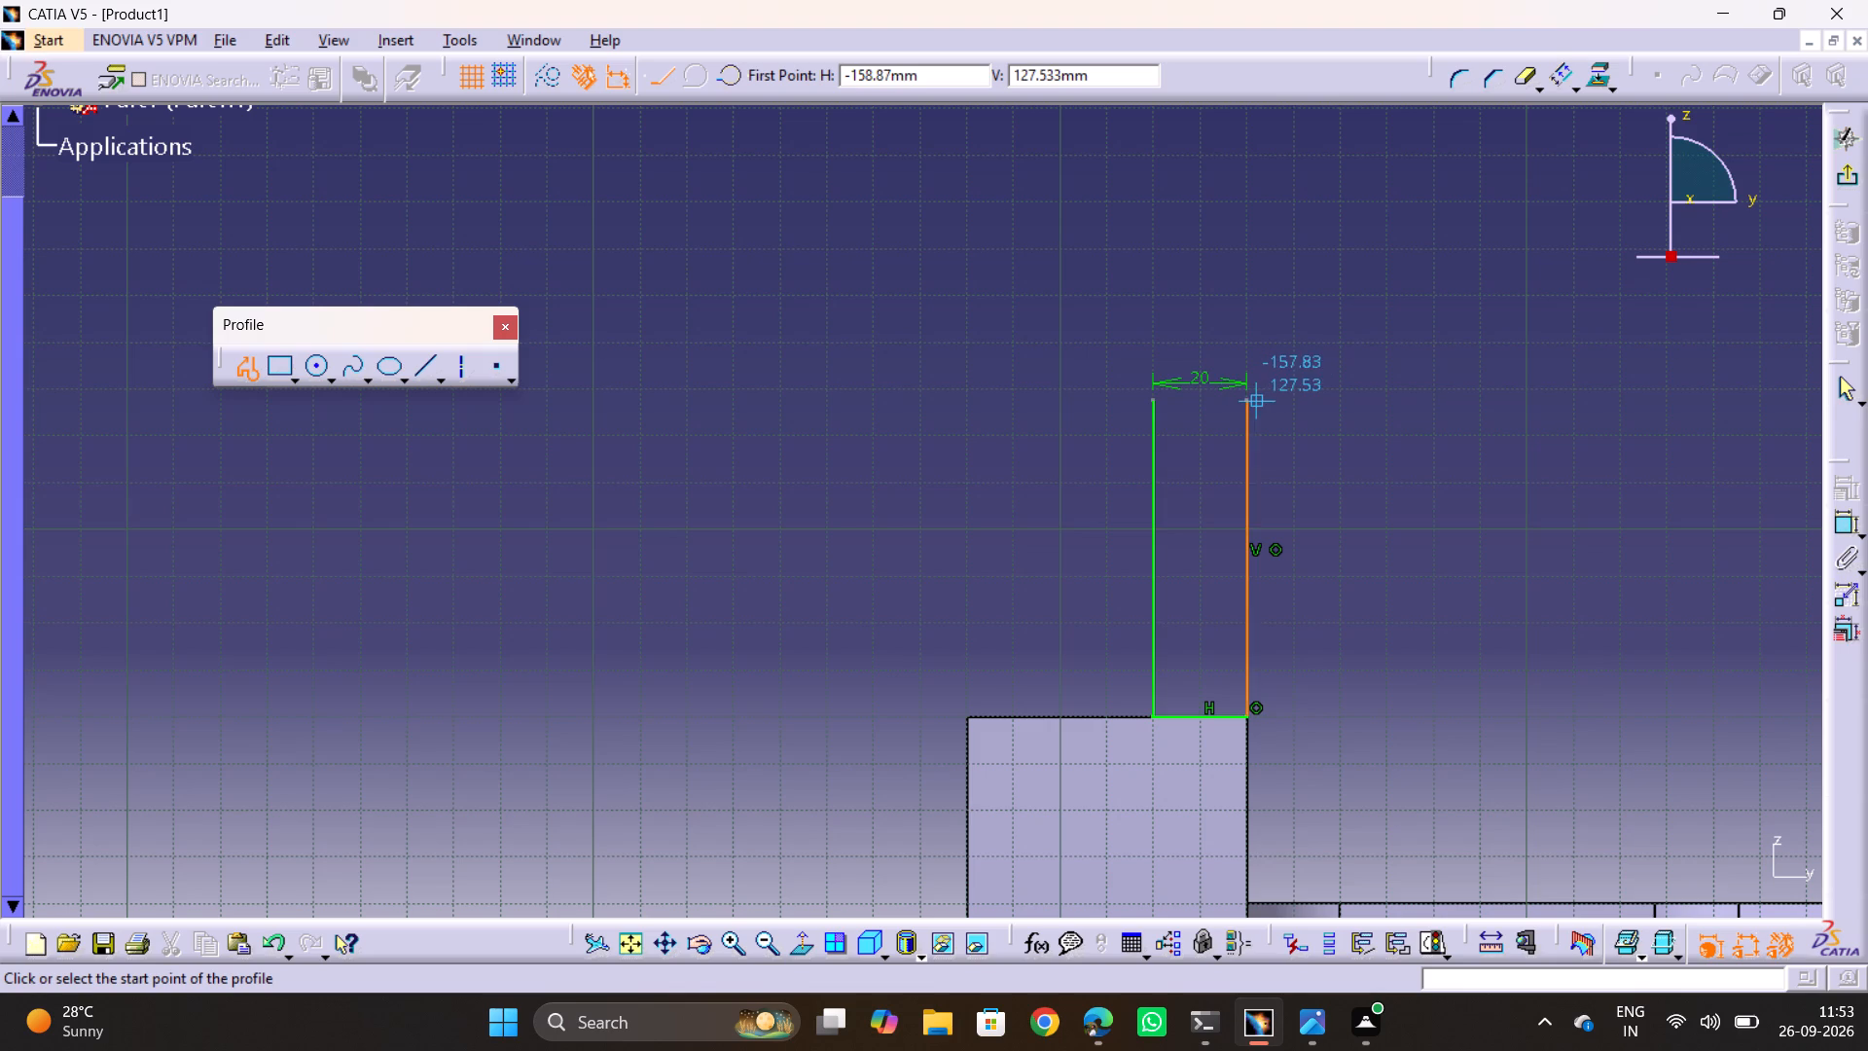
pyautogui.doubleClick(1243, 403)
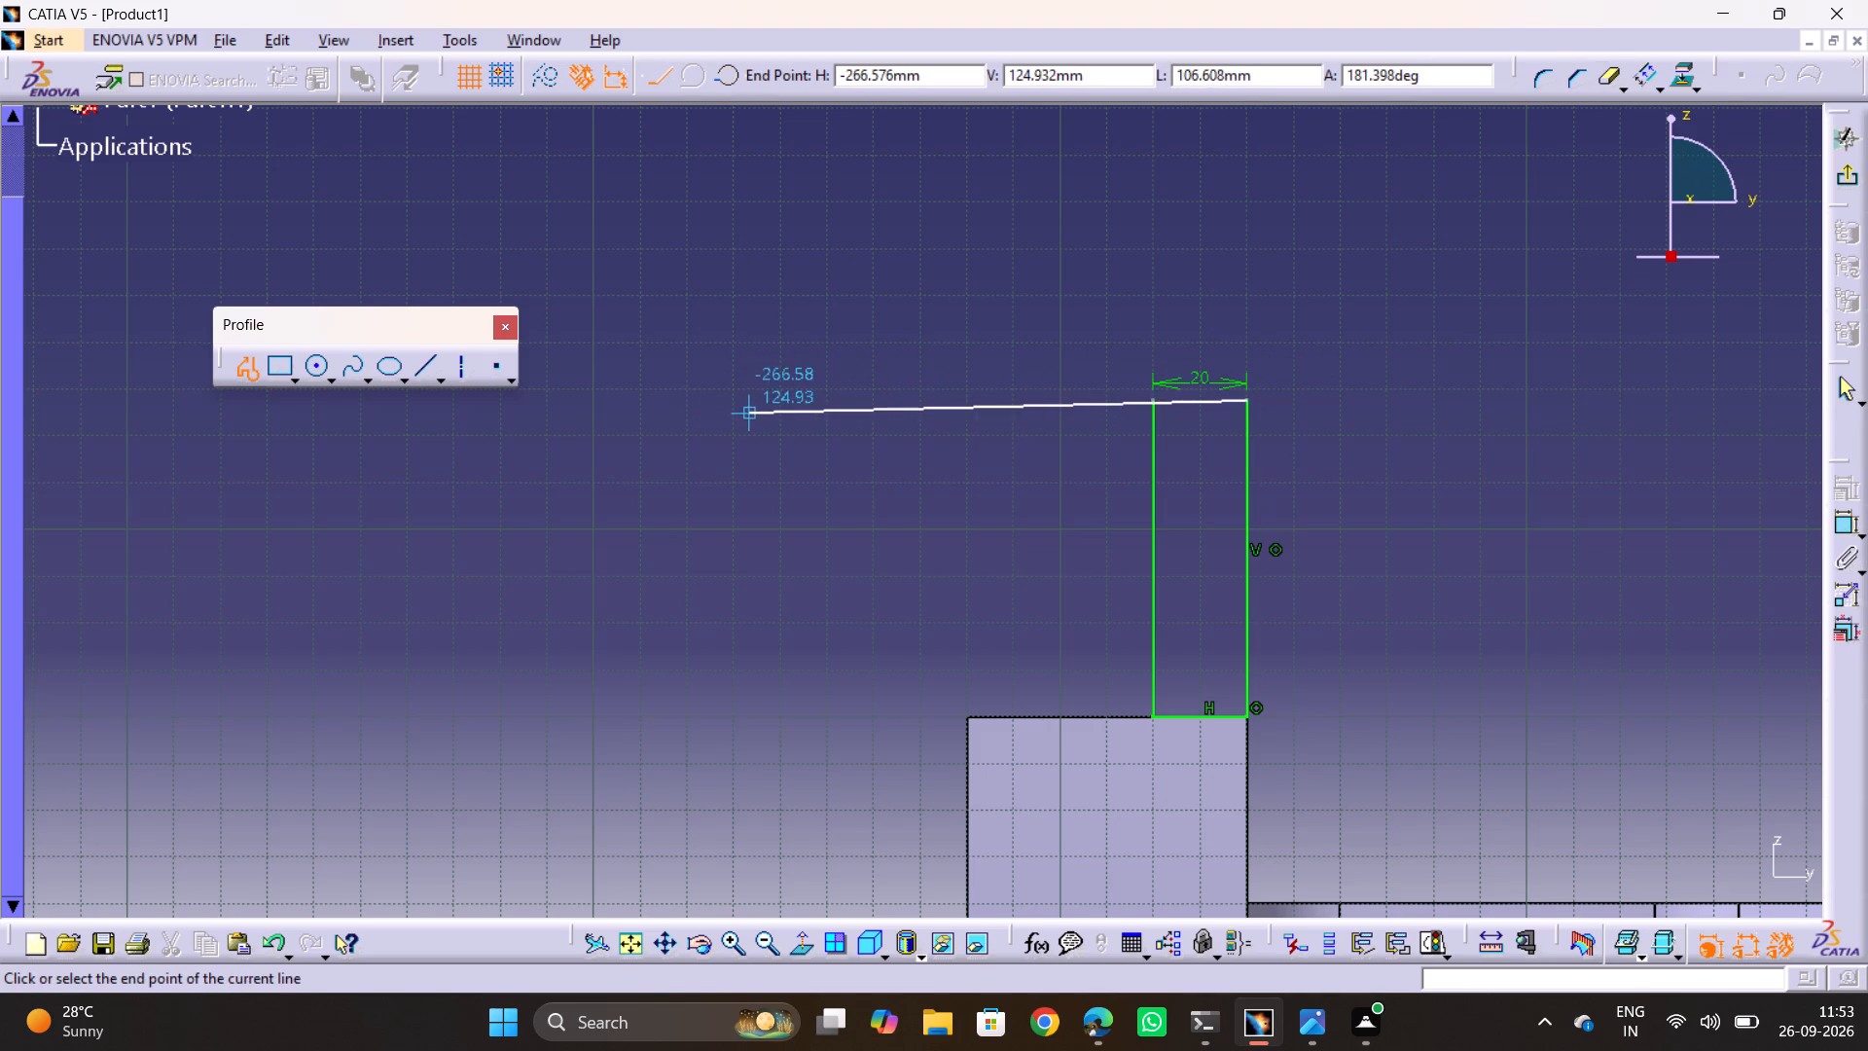
pyautogui.click(809, 397)
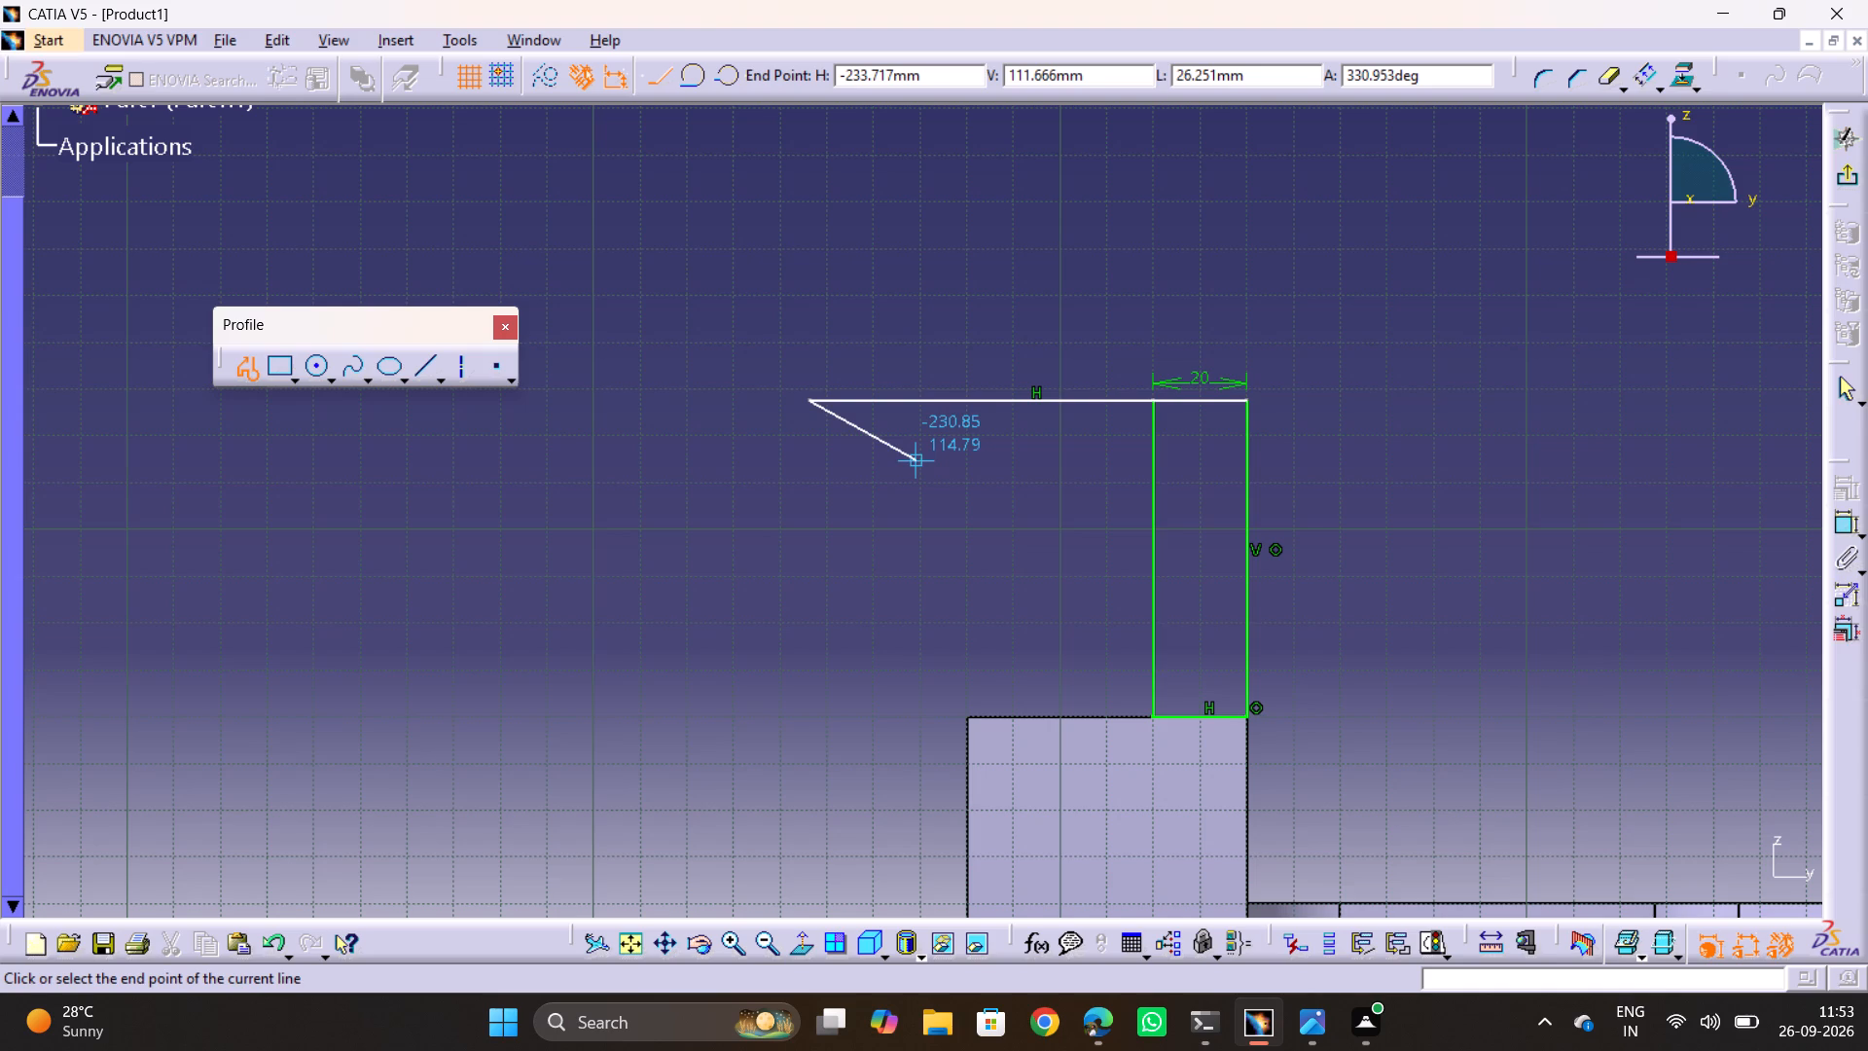
pyautogui.press('Escape')
pyautogui.press('Escape')
pyautogui.press('Escape')
pyautogui.press('Escape')
pyautogui.press('Escape')
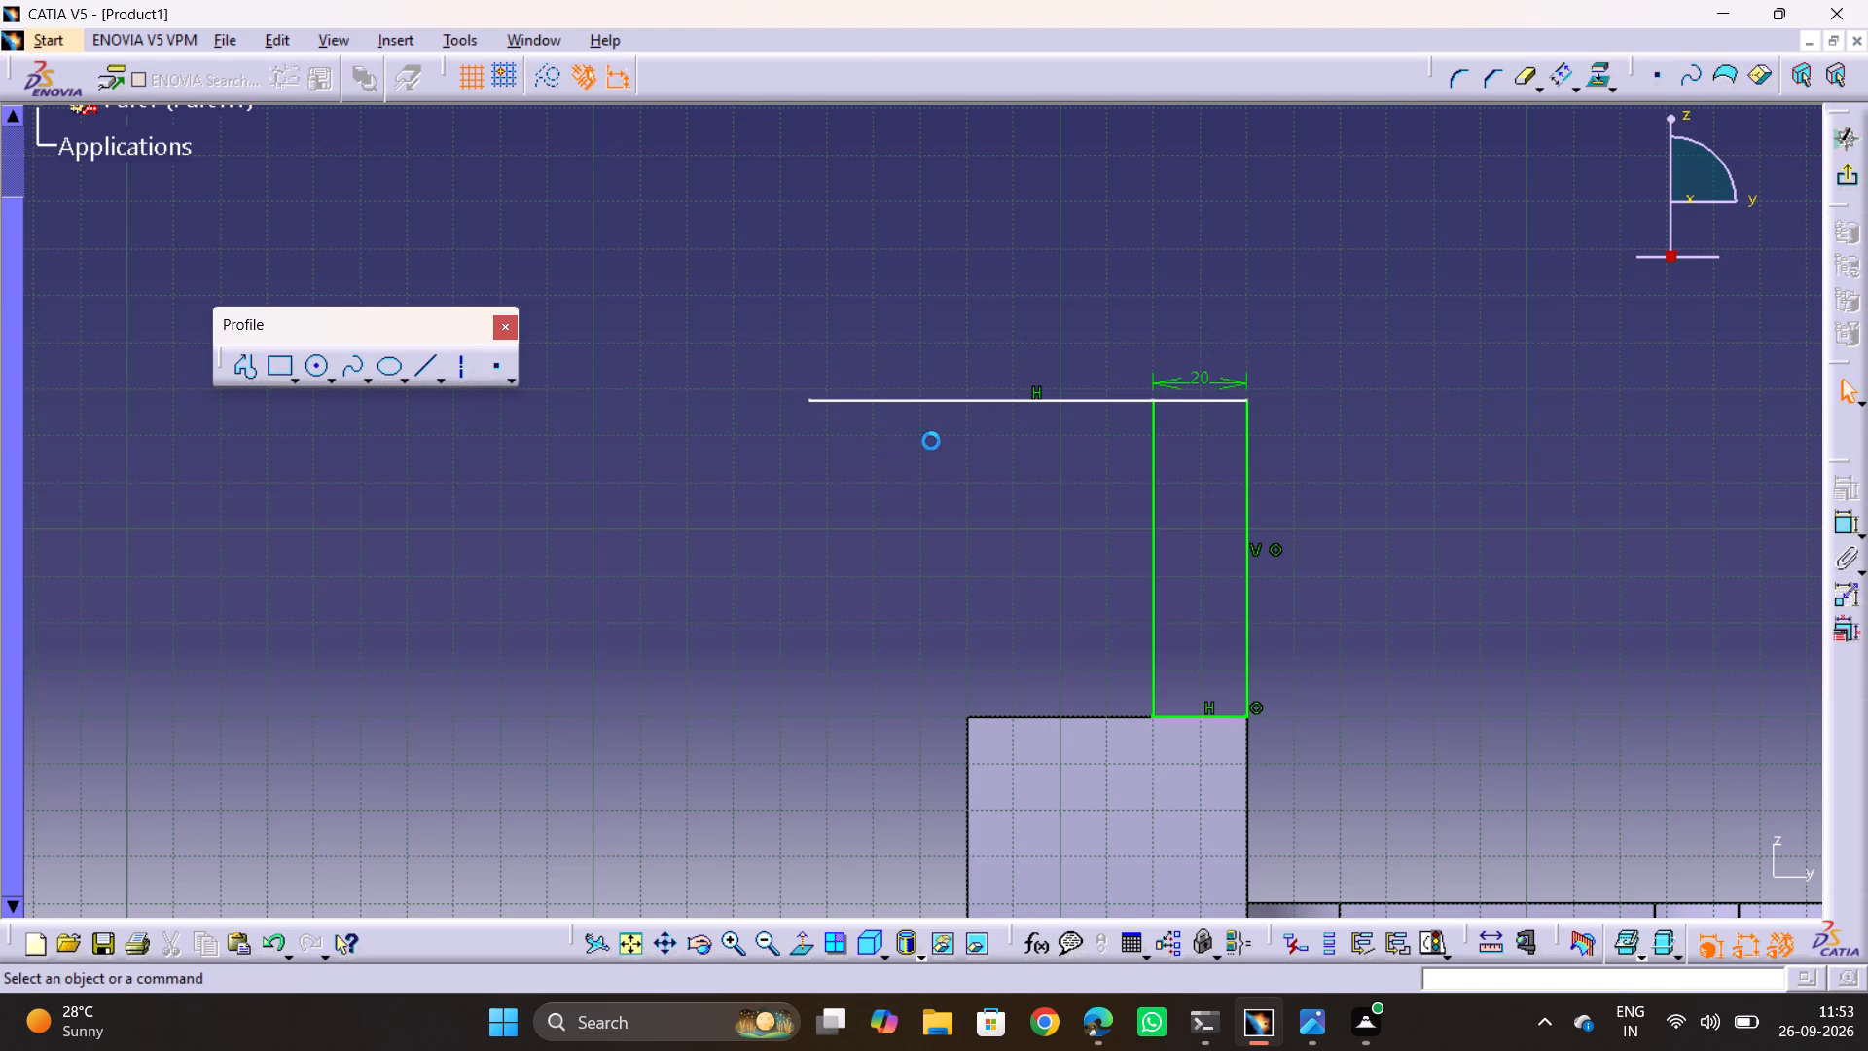
# Offset the upper horizontal line 20 mm downward, after checking the arm thickness in the left view of 1.jpg.
pyautogui.hotkey('alt', 'Tab')
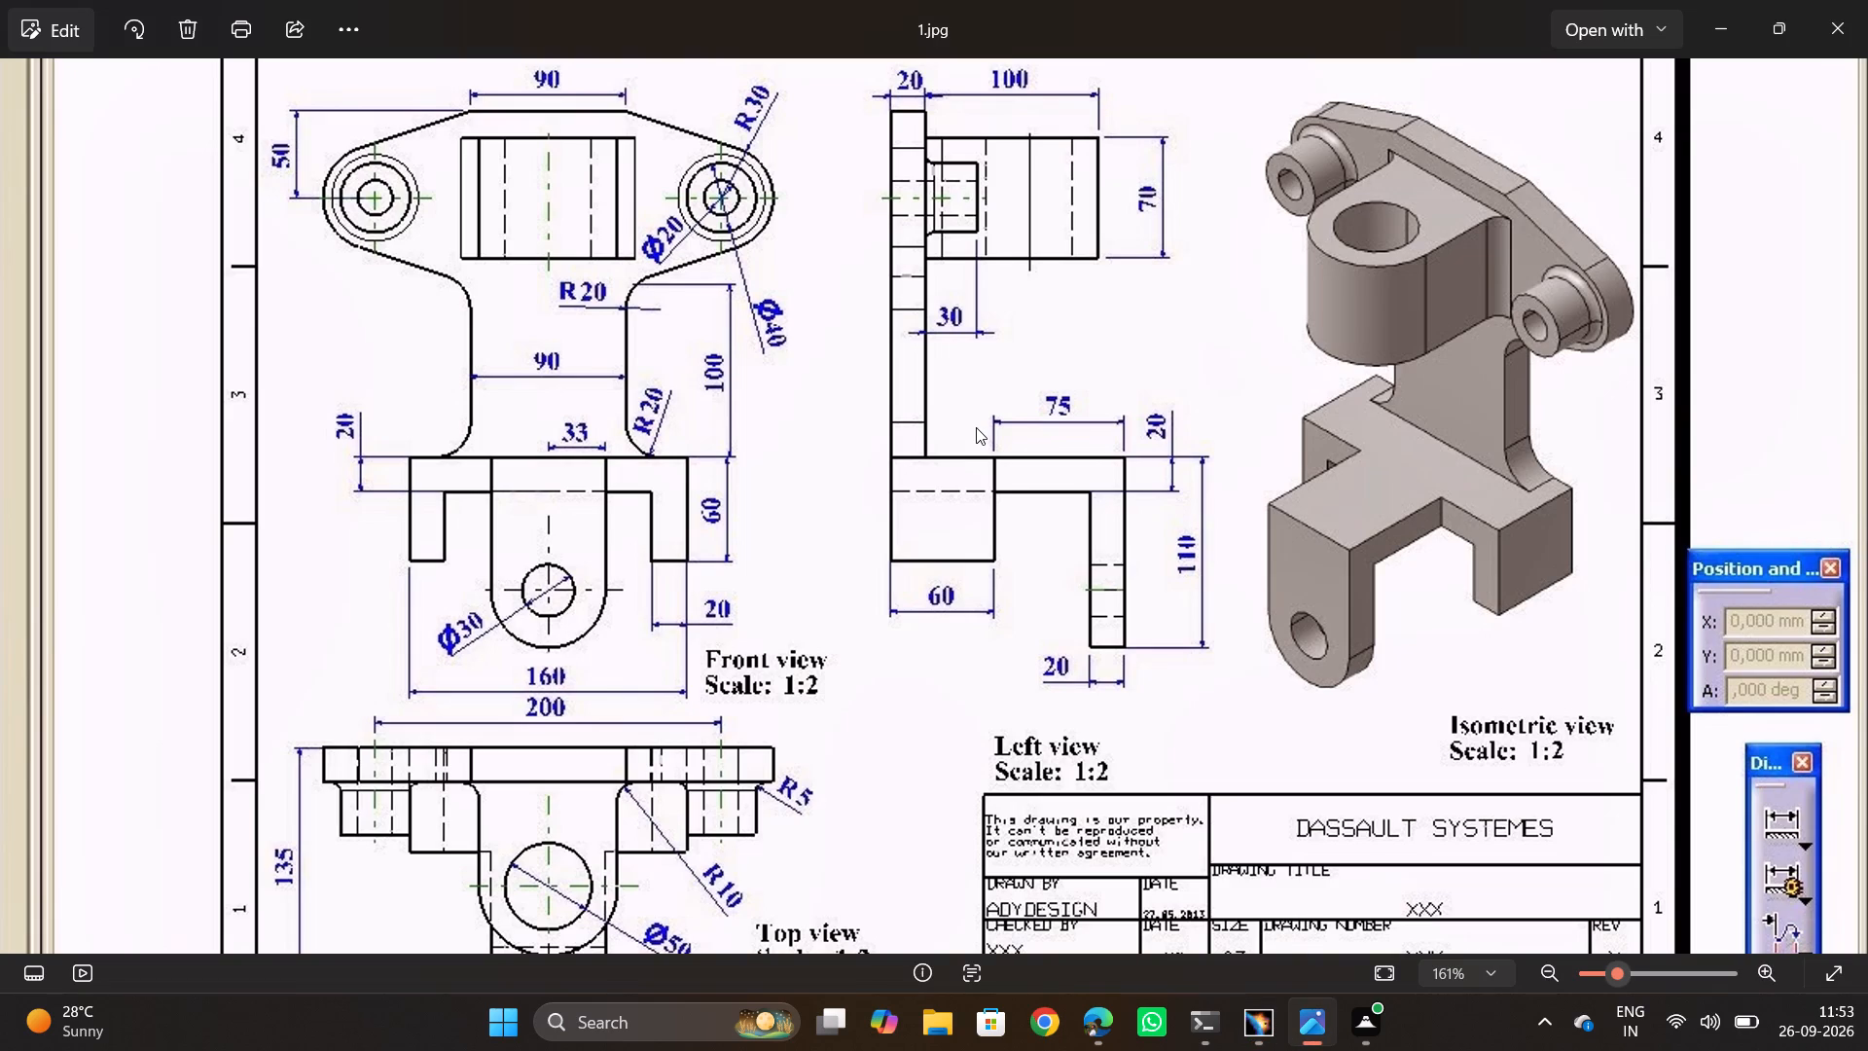
pyautogui.hotkey('alt', 'Tab')
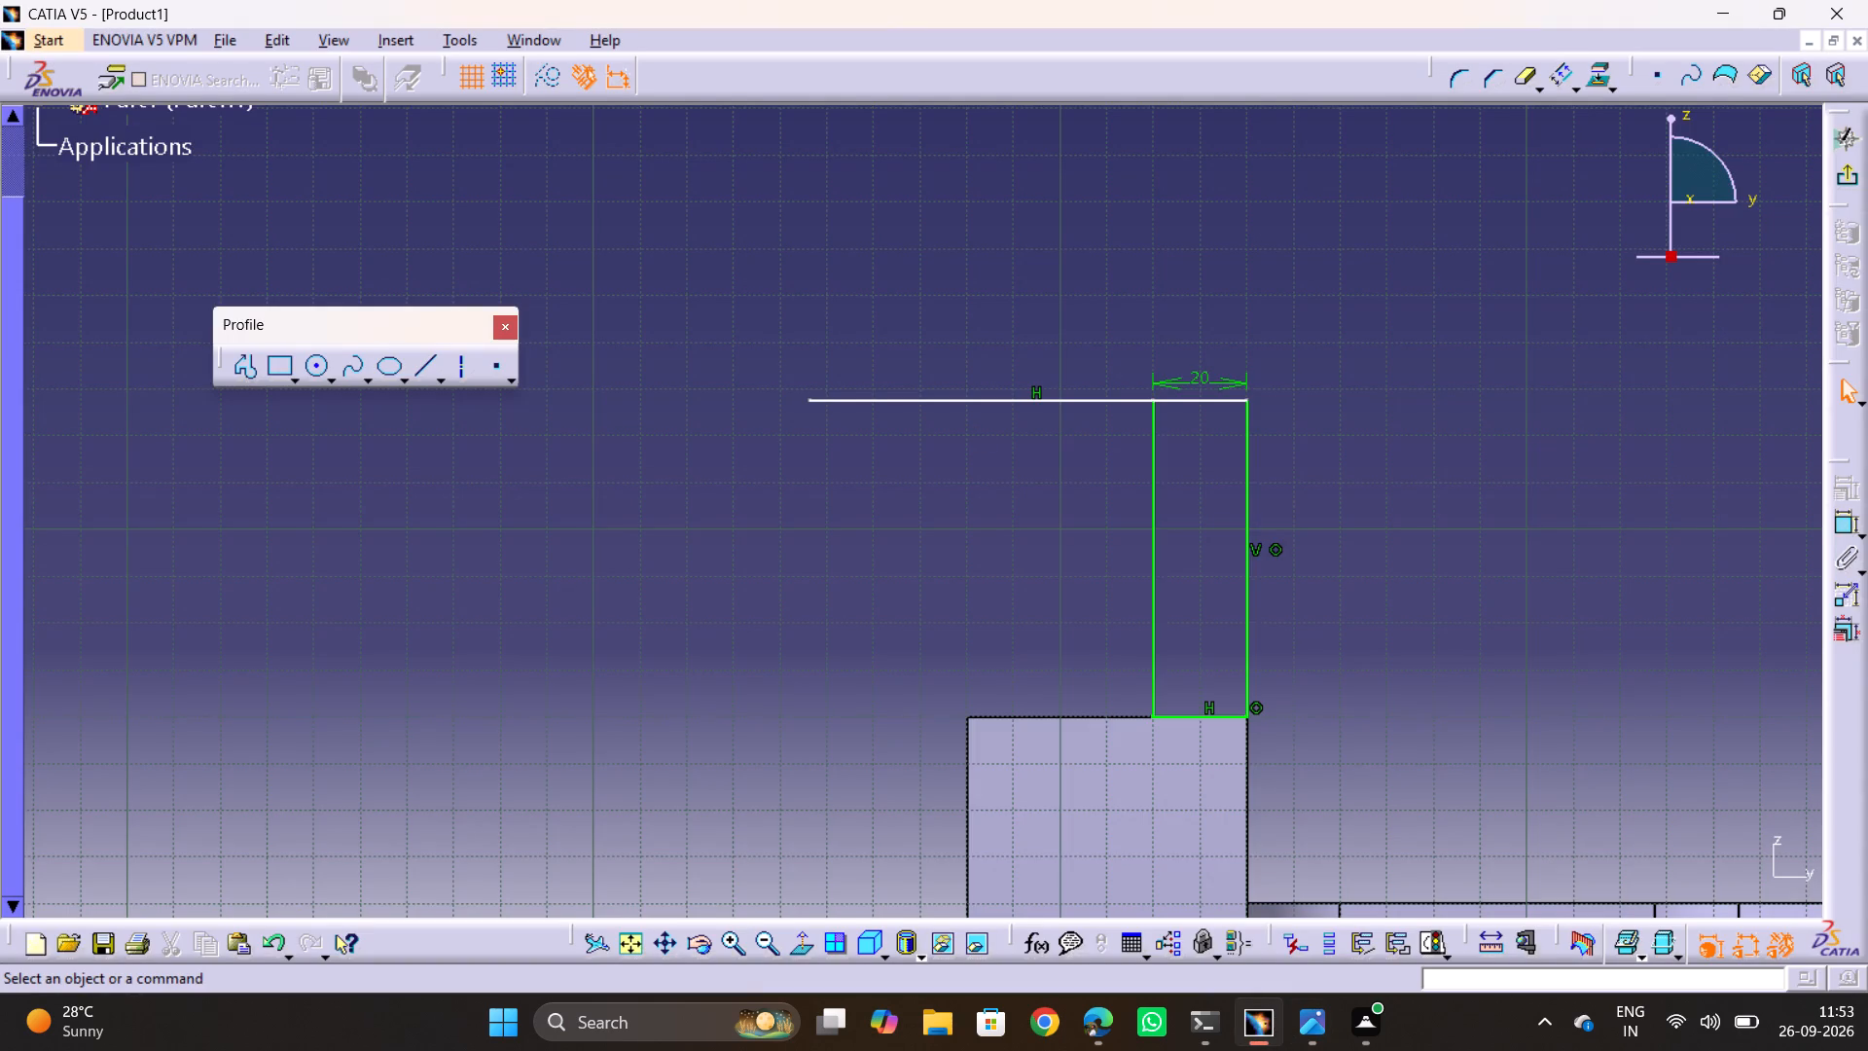
pyautogui.click(1566, 79)
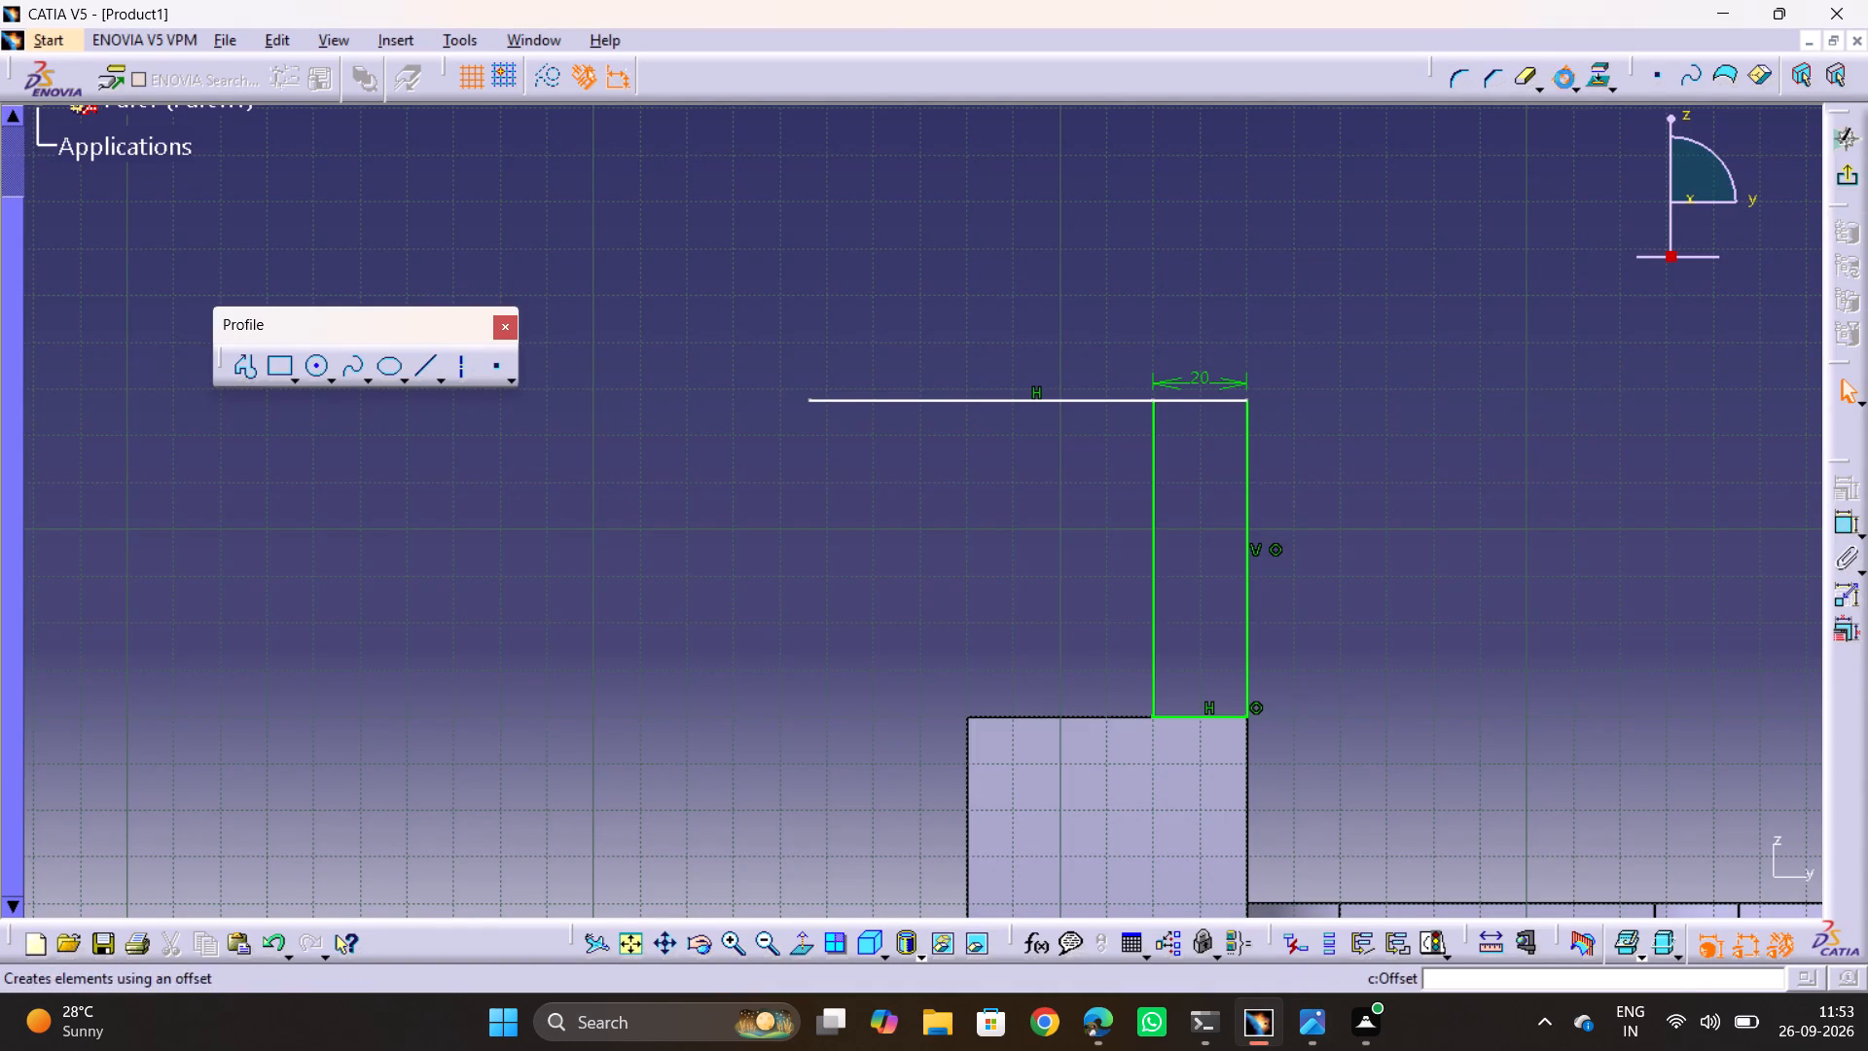
pyautogui.click(1031, 402)
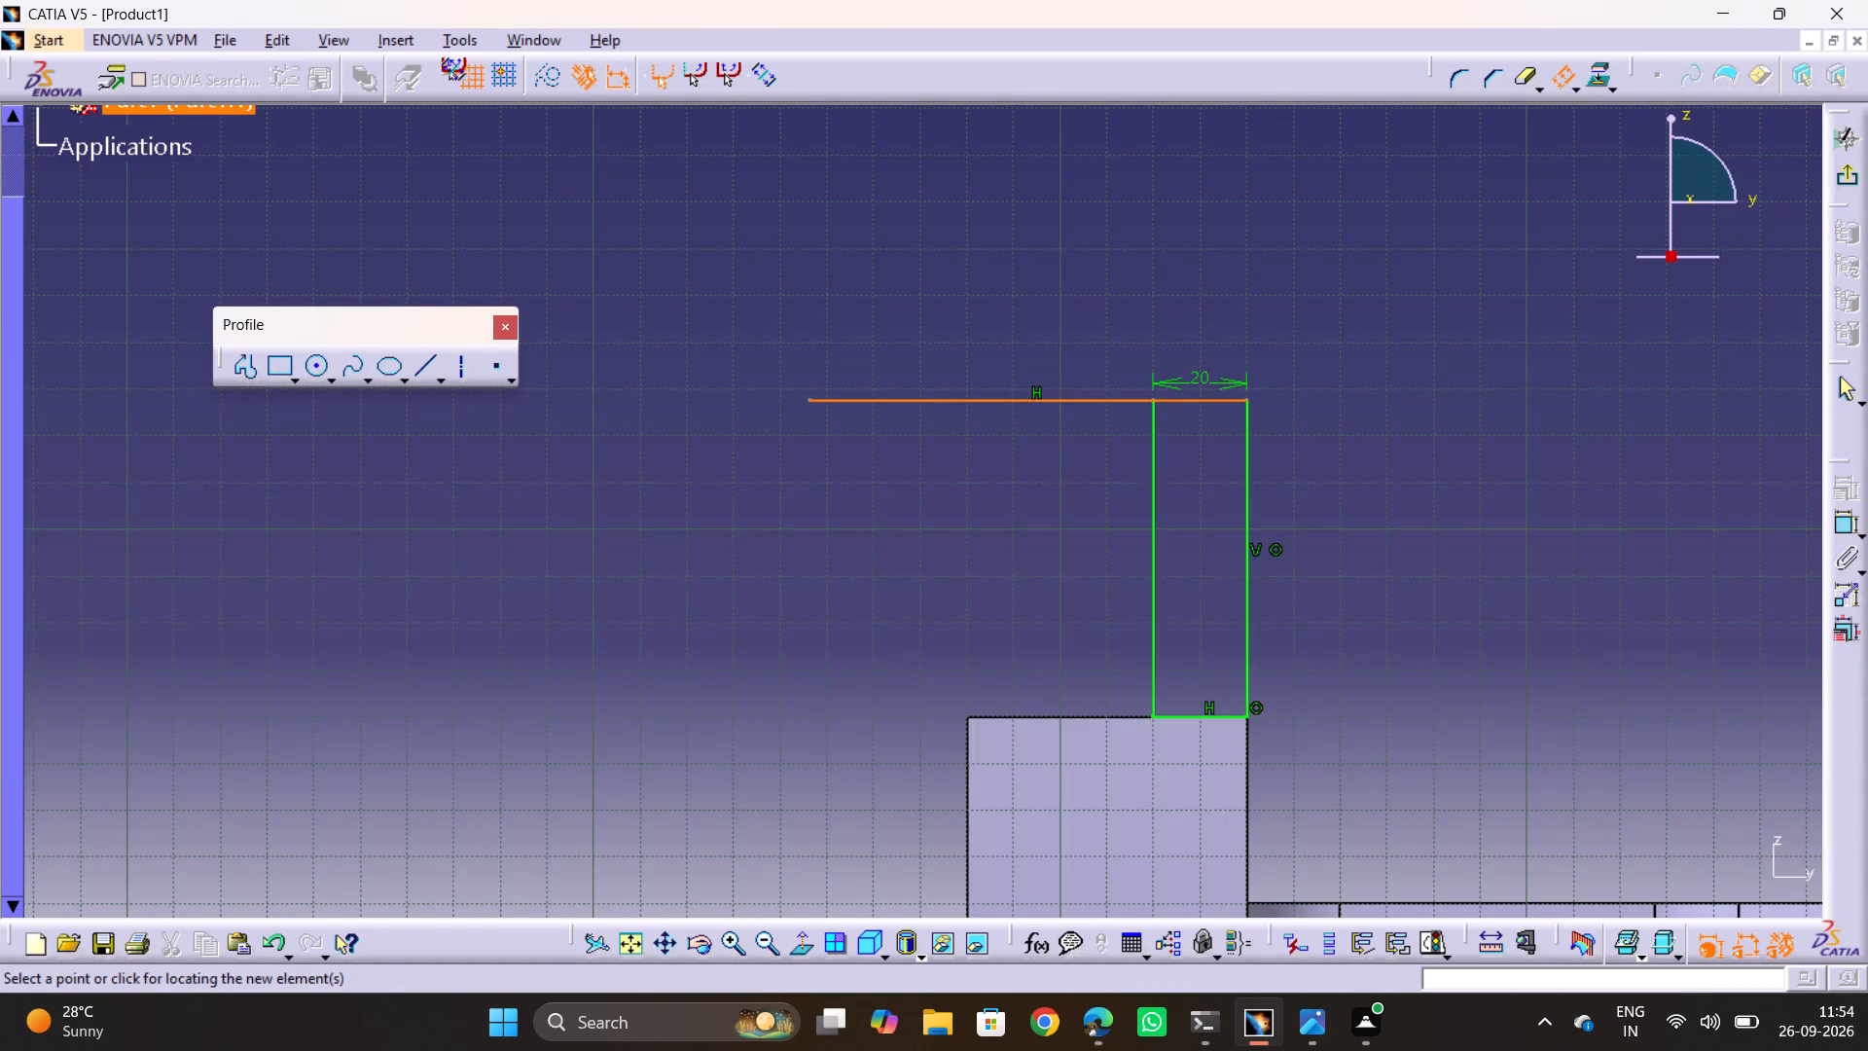
pyautogui.click(1049, 462)
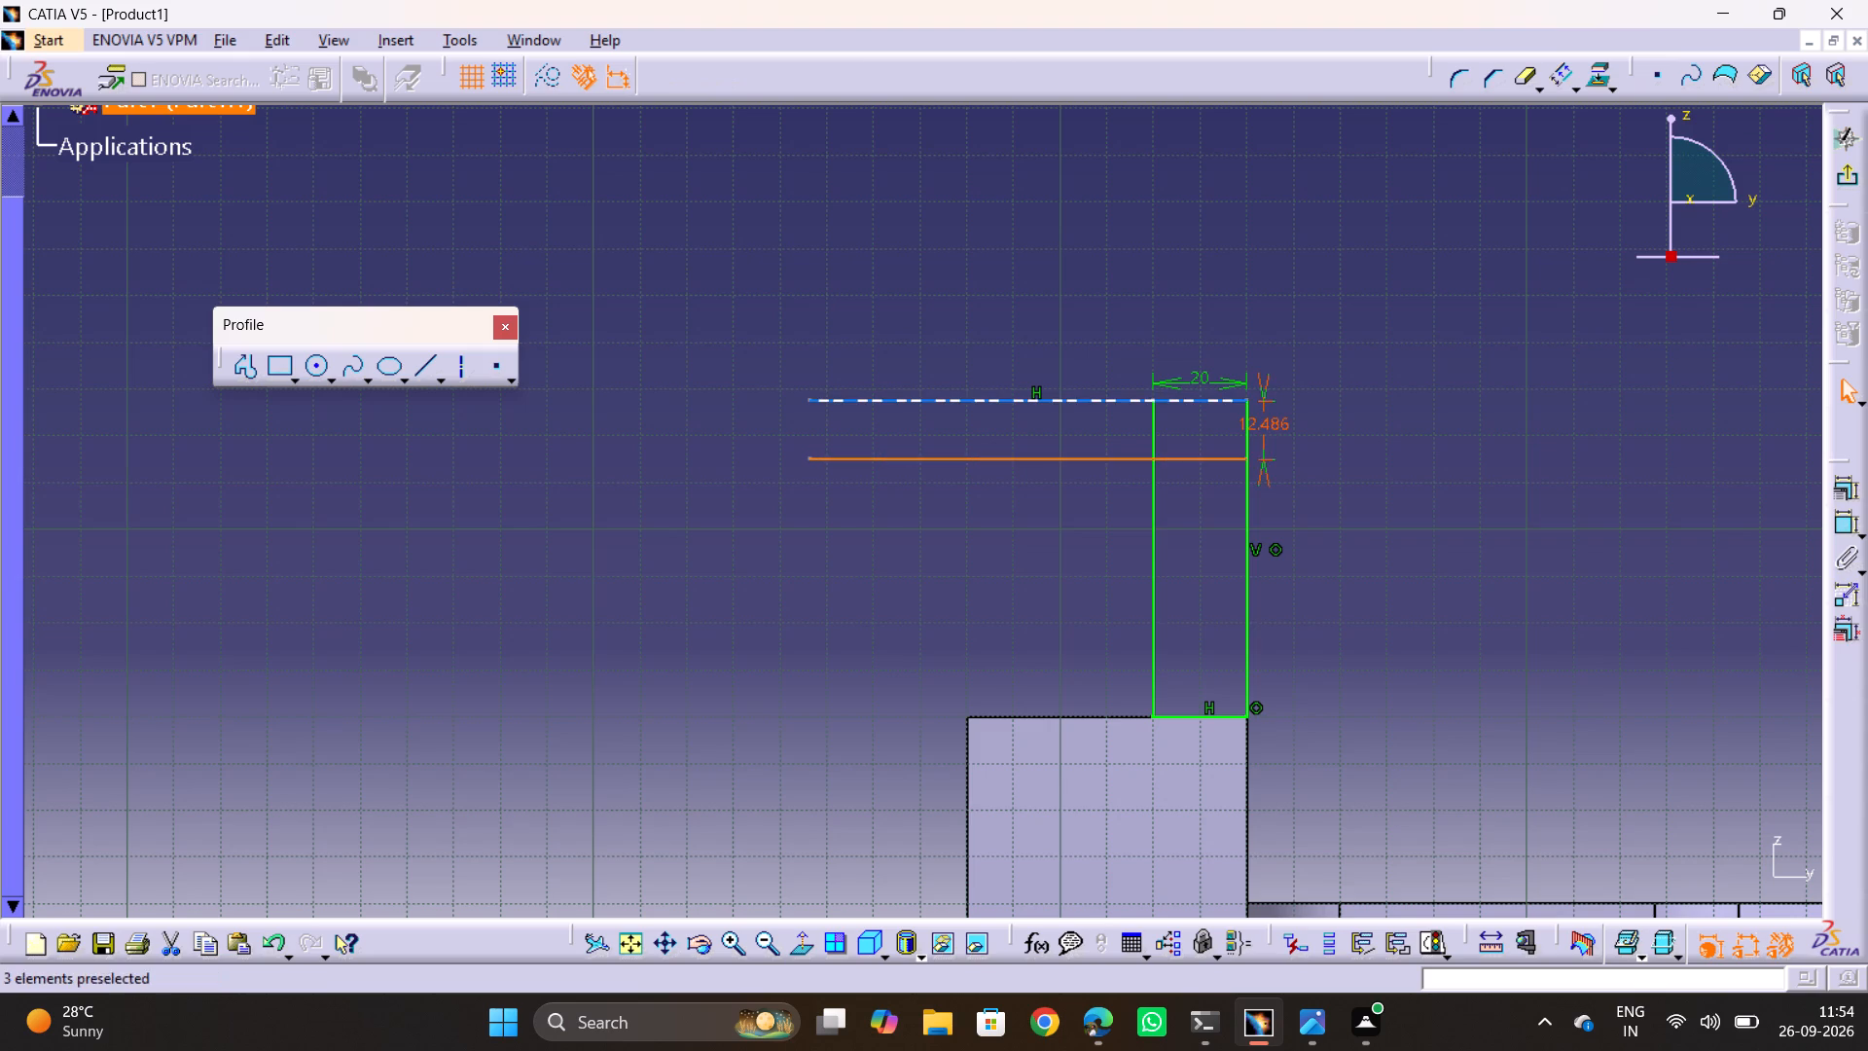
pyautogui.doubleClick(1282, 424)
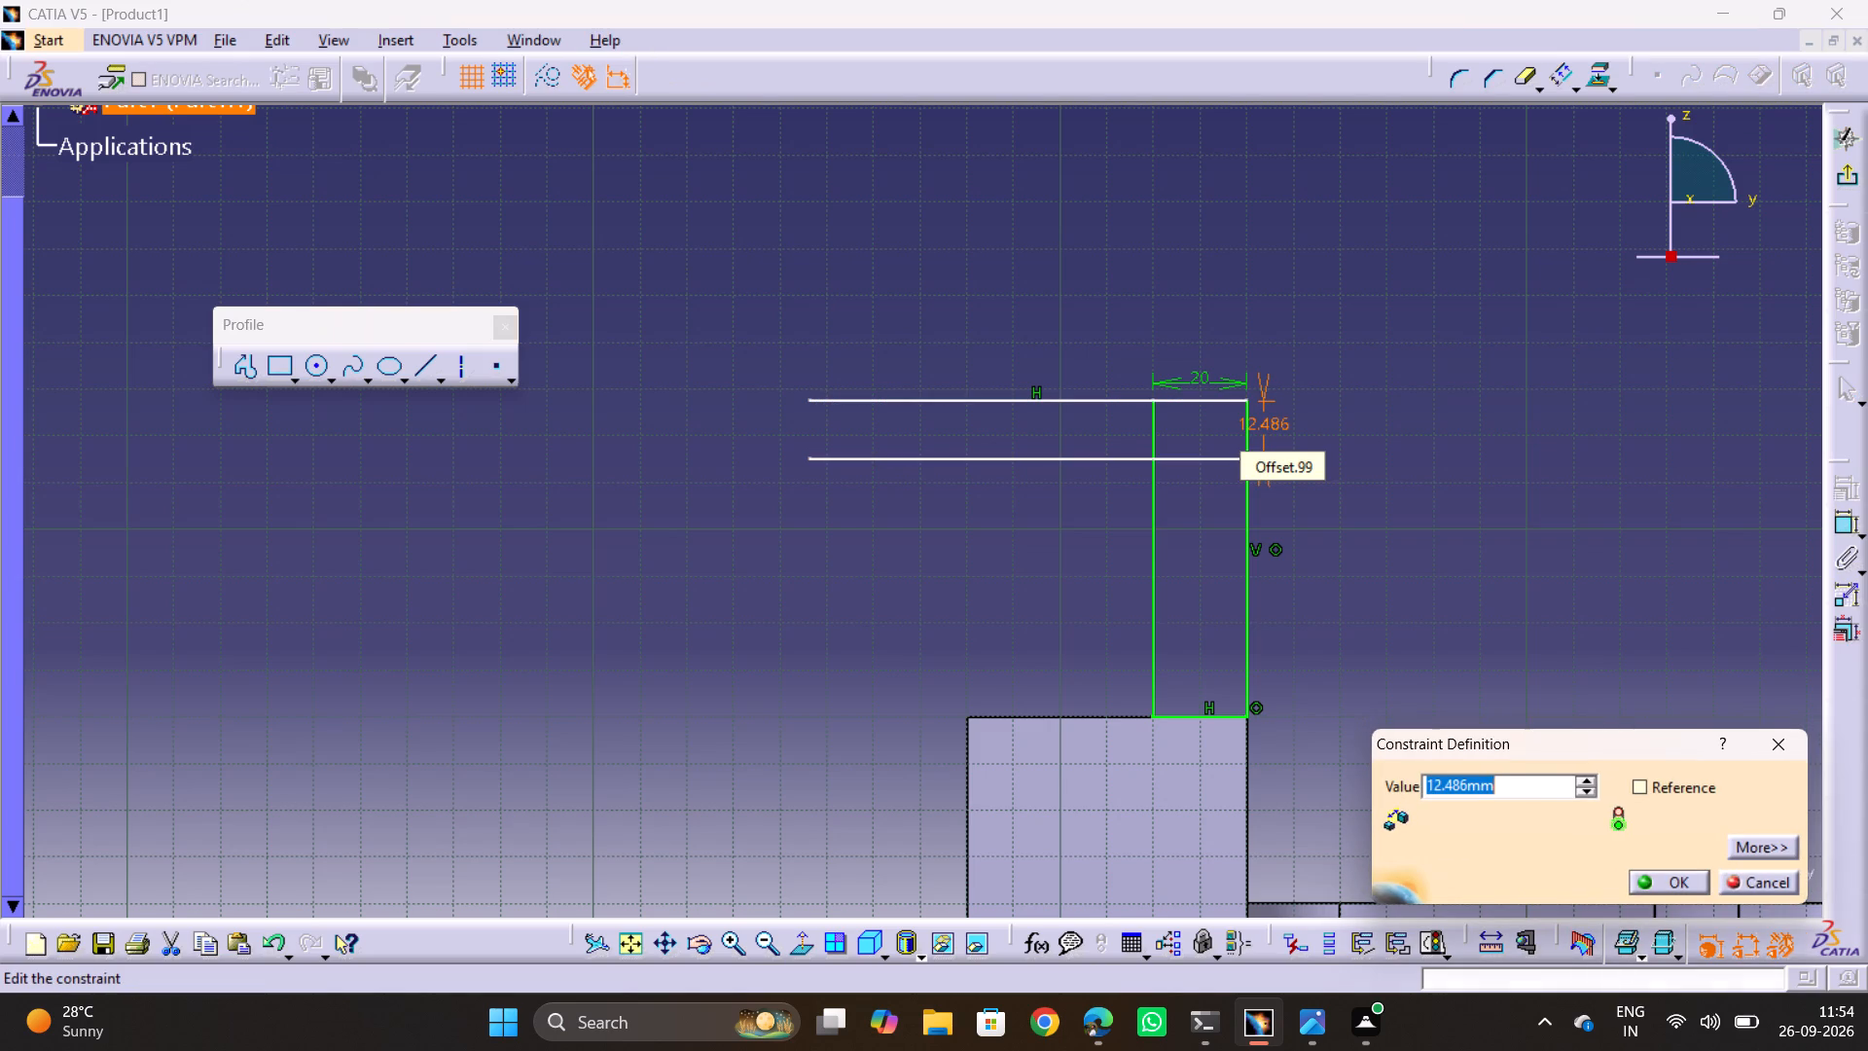
pyautogui.write('20')
pyautogui.press('Return')
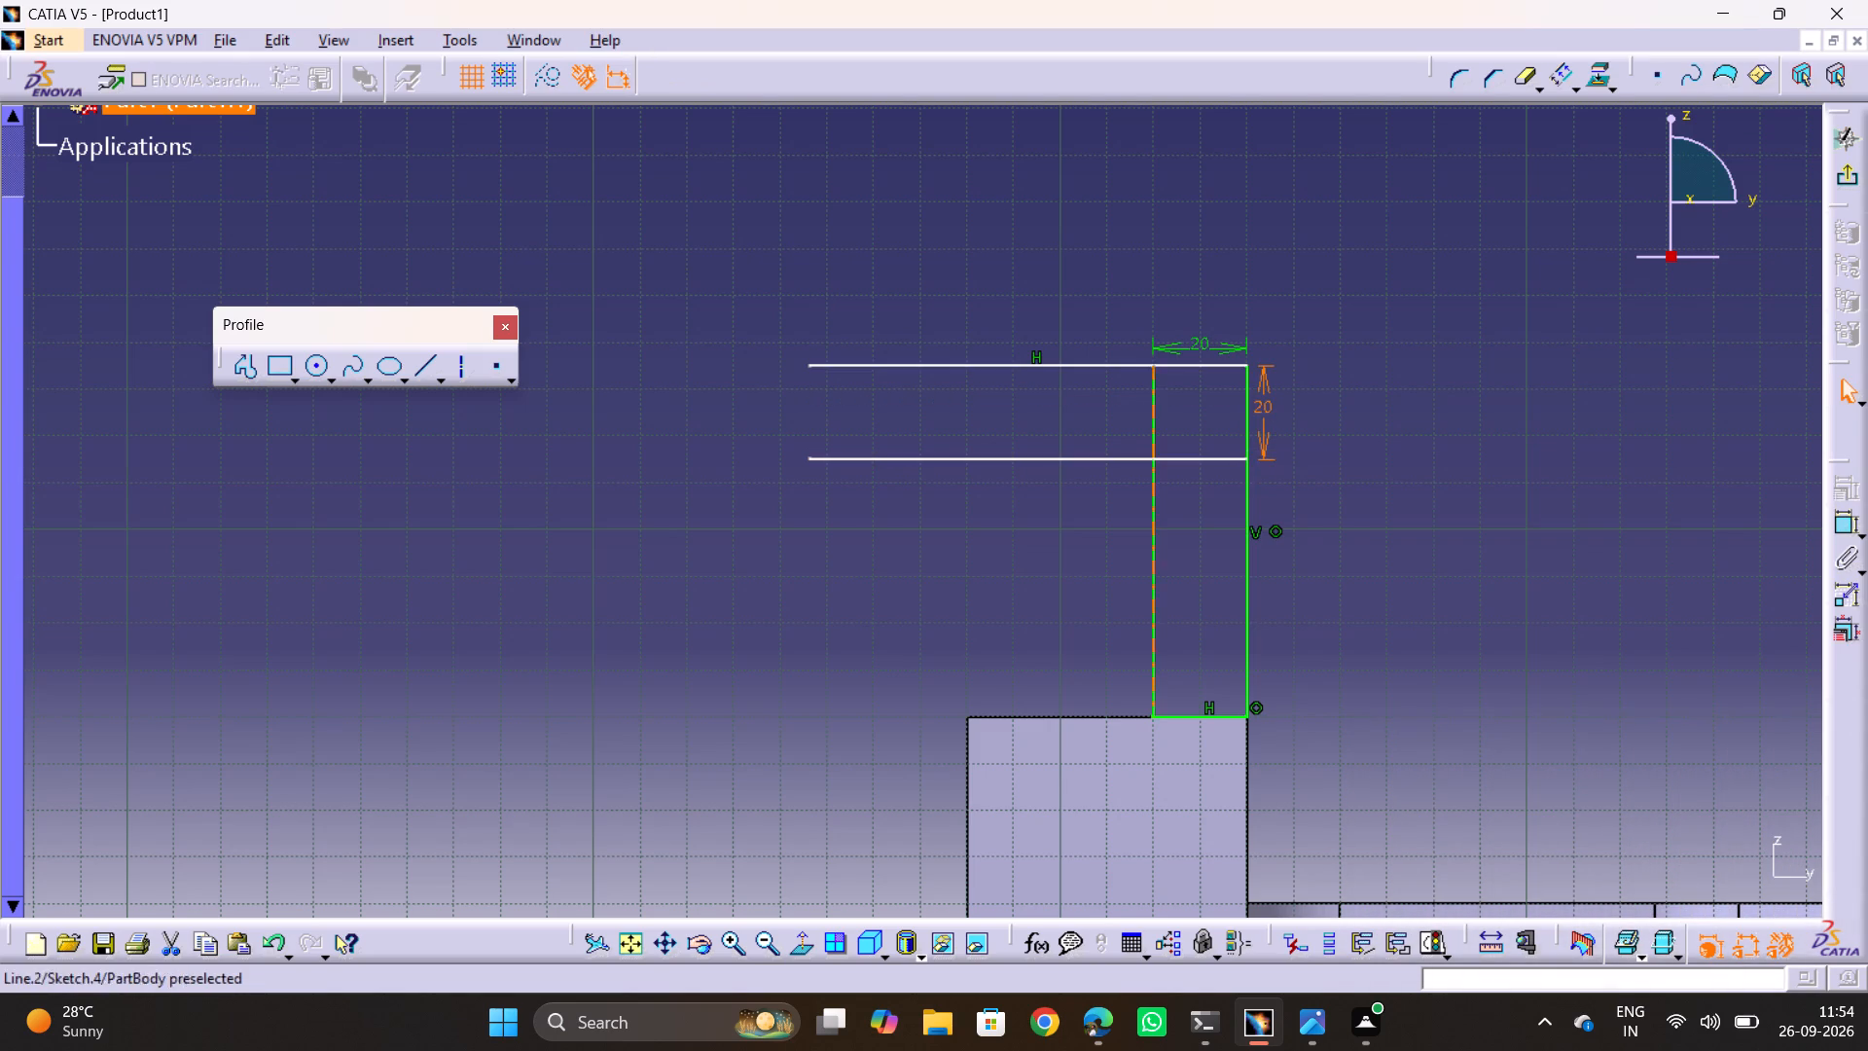
pyautogui.click(752, 340)
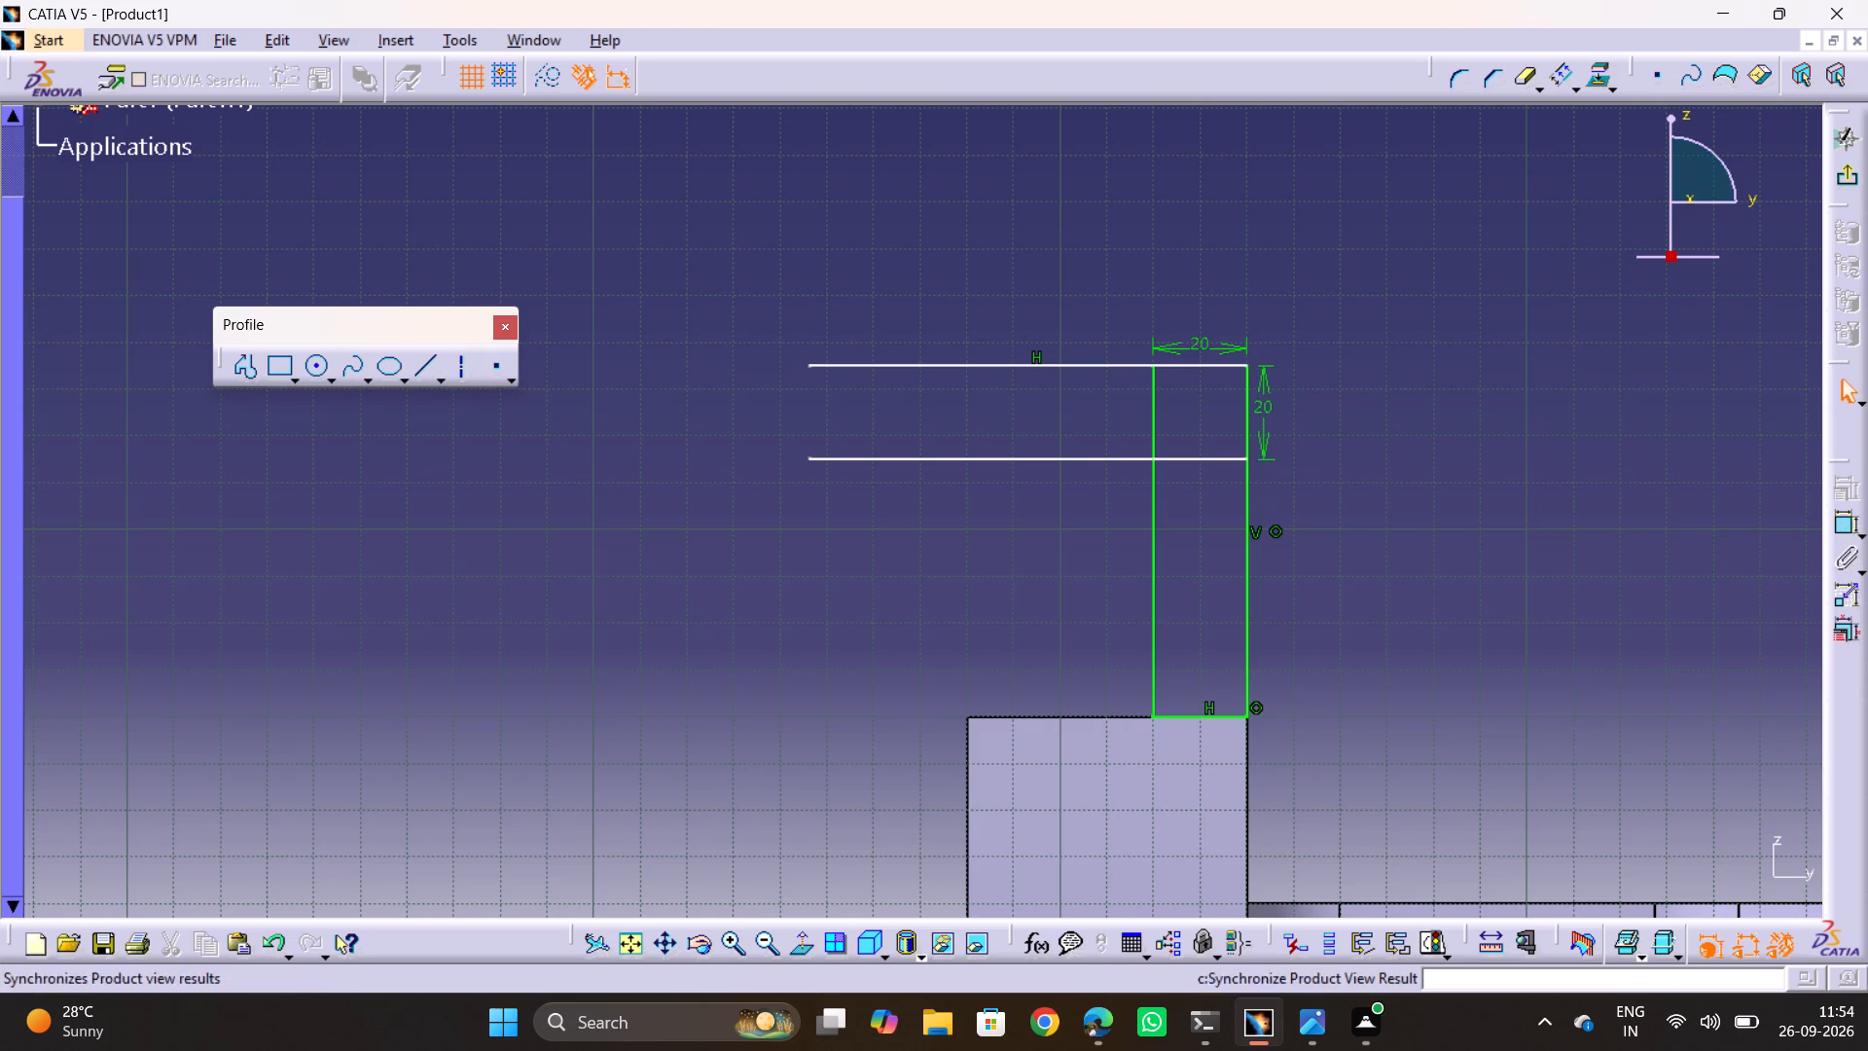
# Close the arm's free outer end with a vertical line between the two horizontal lines at about H -254 mm.
pyautogui.click(427, 356)
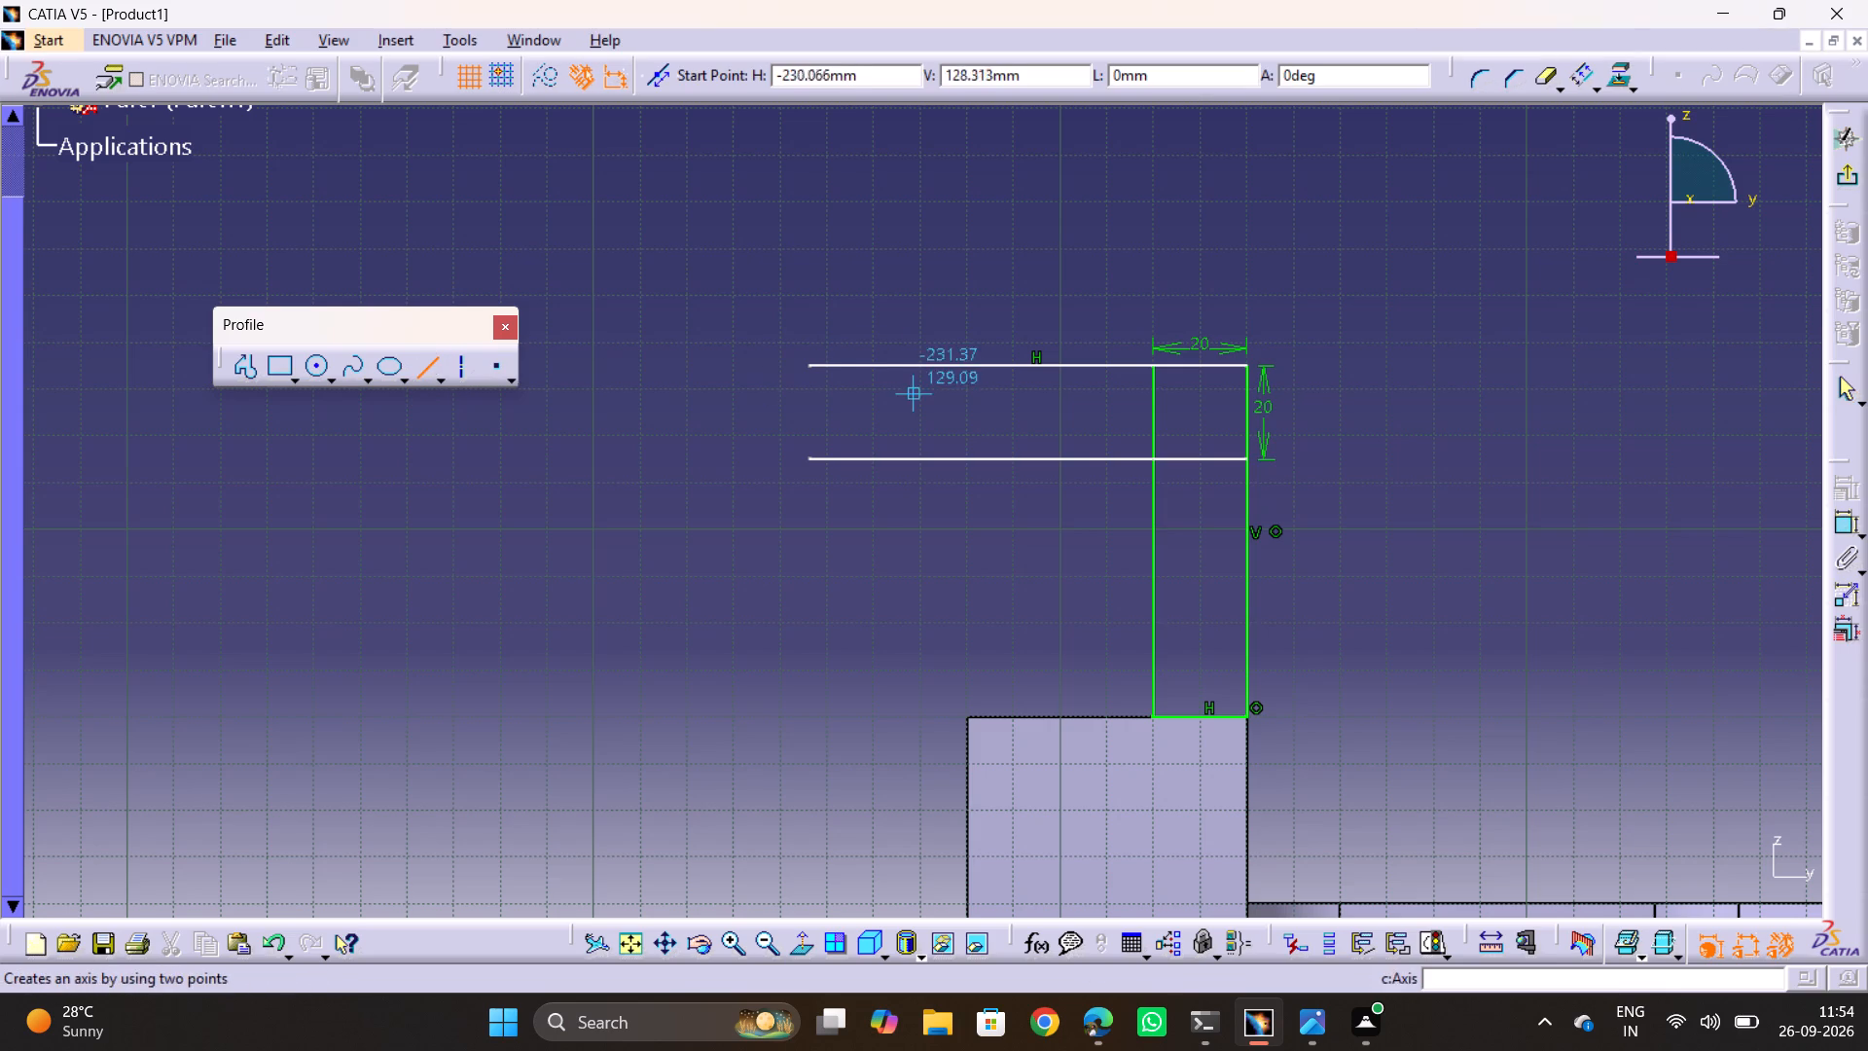
pyautogui.click(810, 364)
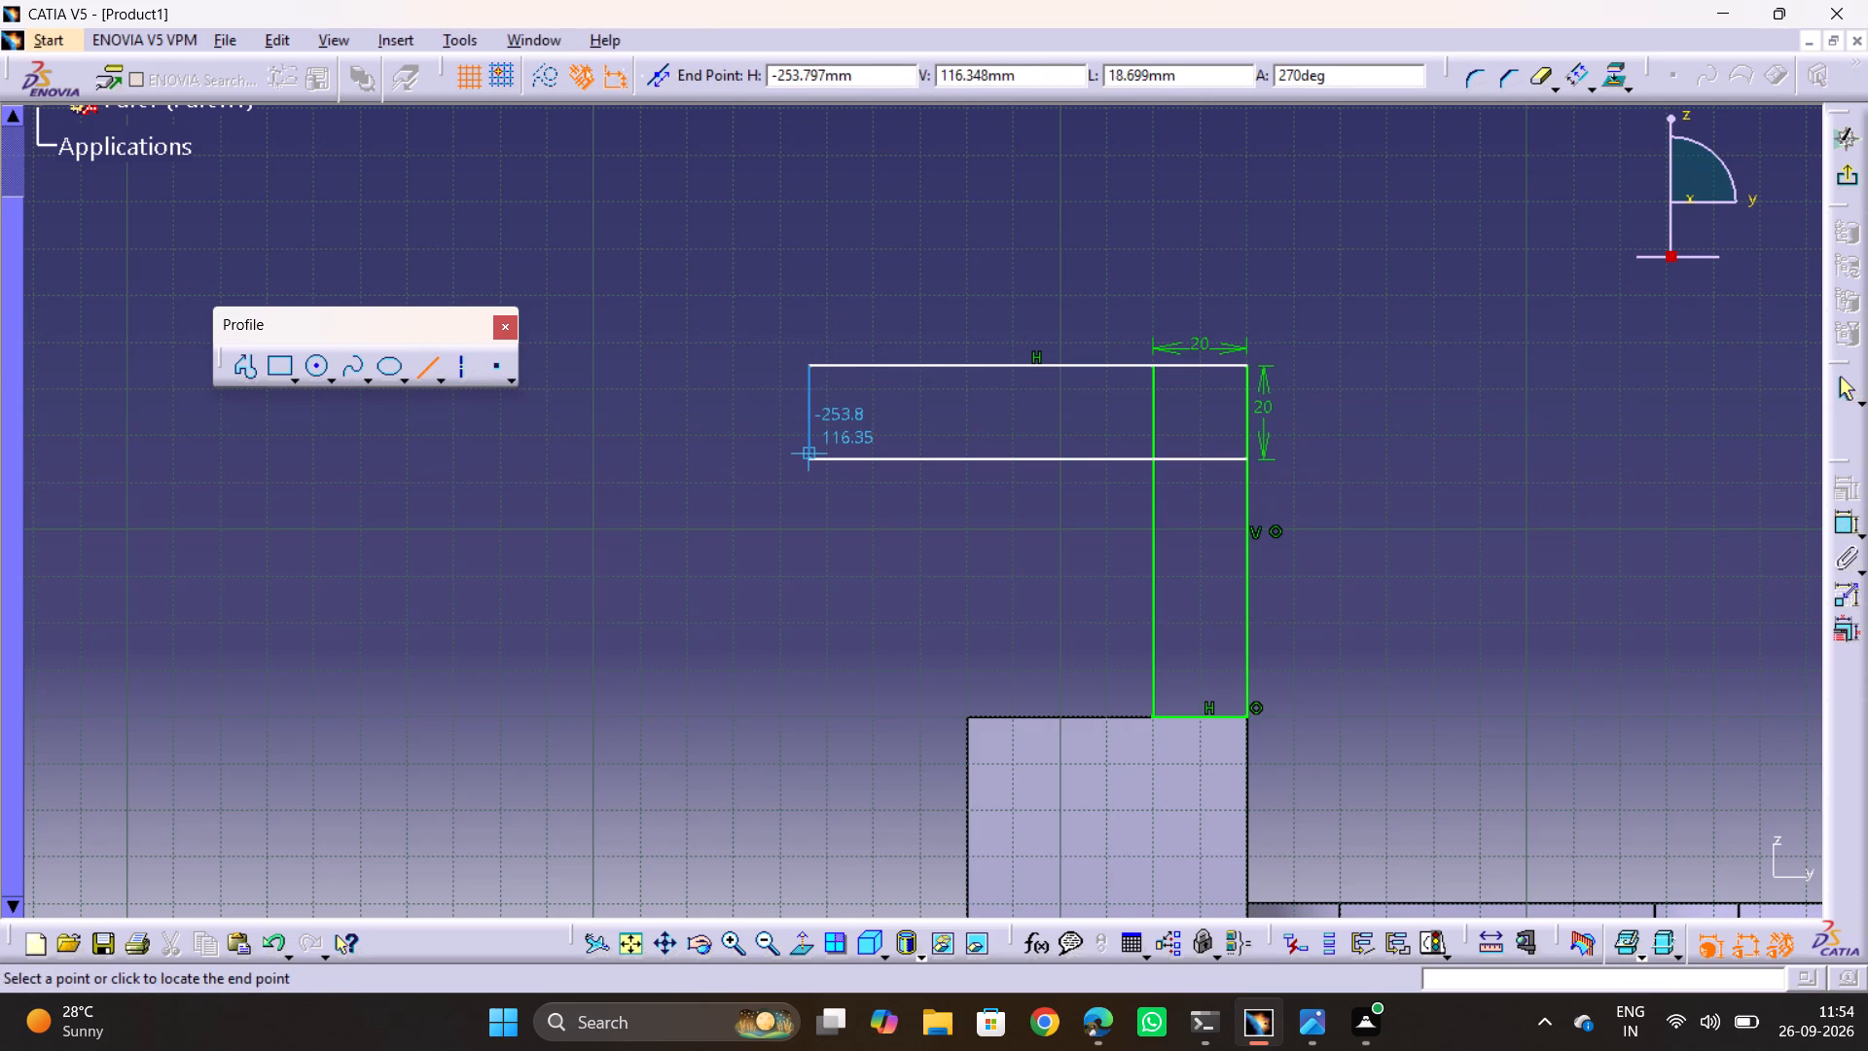
pyautogui.click(803, 456)
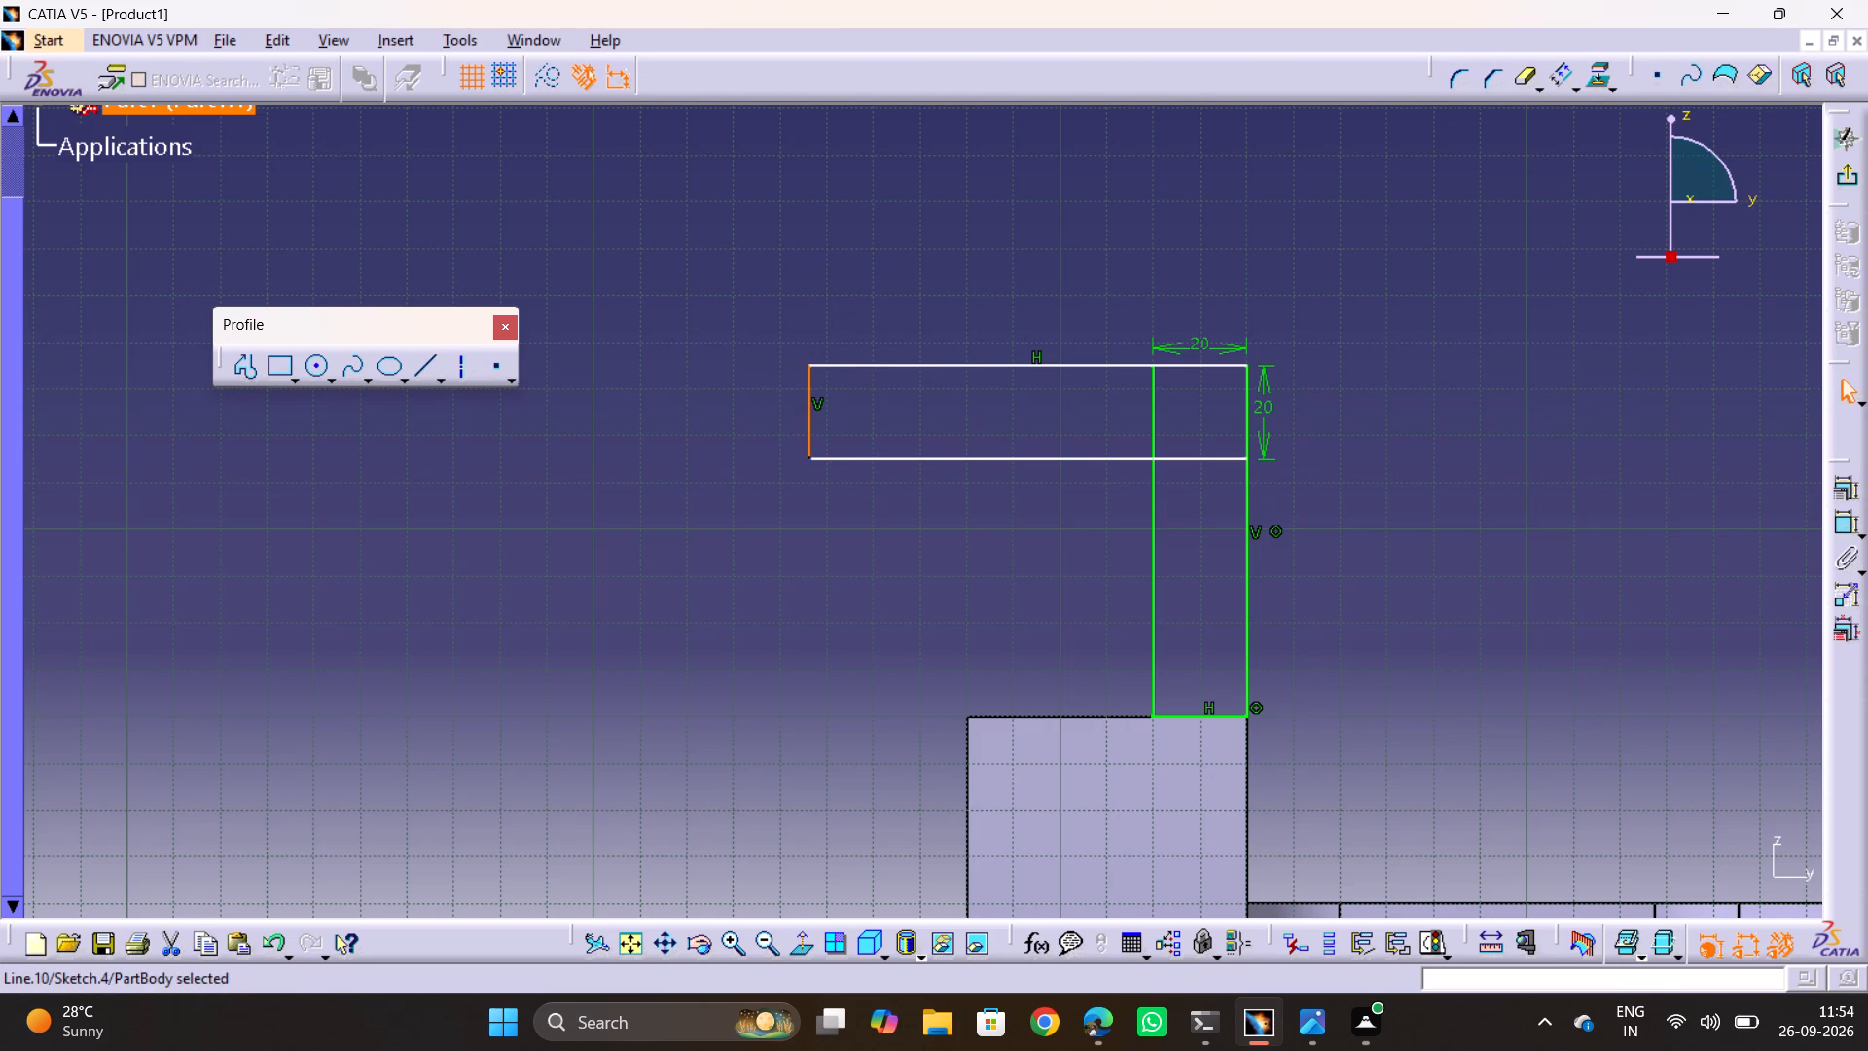
# Move the arm's closing vertical end slightly farther outward from the fork block and check its corner connections.
pyautogui.click(888, 456)
pyautogui.keyDown('ctrl'); pyautogui.moveTo(872, 413); pyautogui.dragTo(1026, 161, button='middle'); pyautogui.keyUp('ctrl')
pyautogui.moveTo(732, 272); pyautogui.dragTo(771, 286, button='middle')
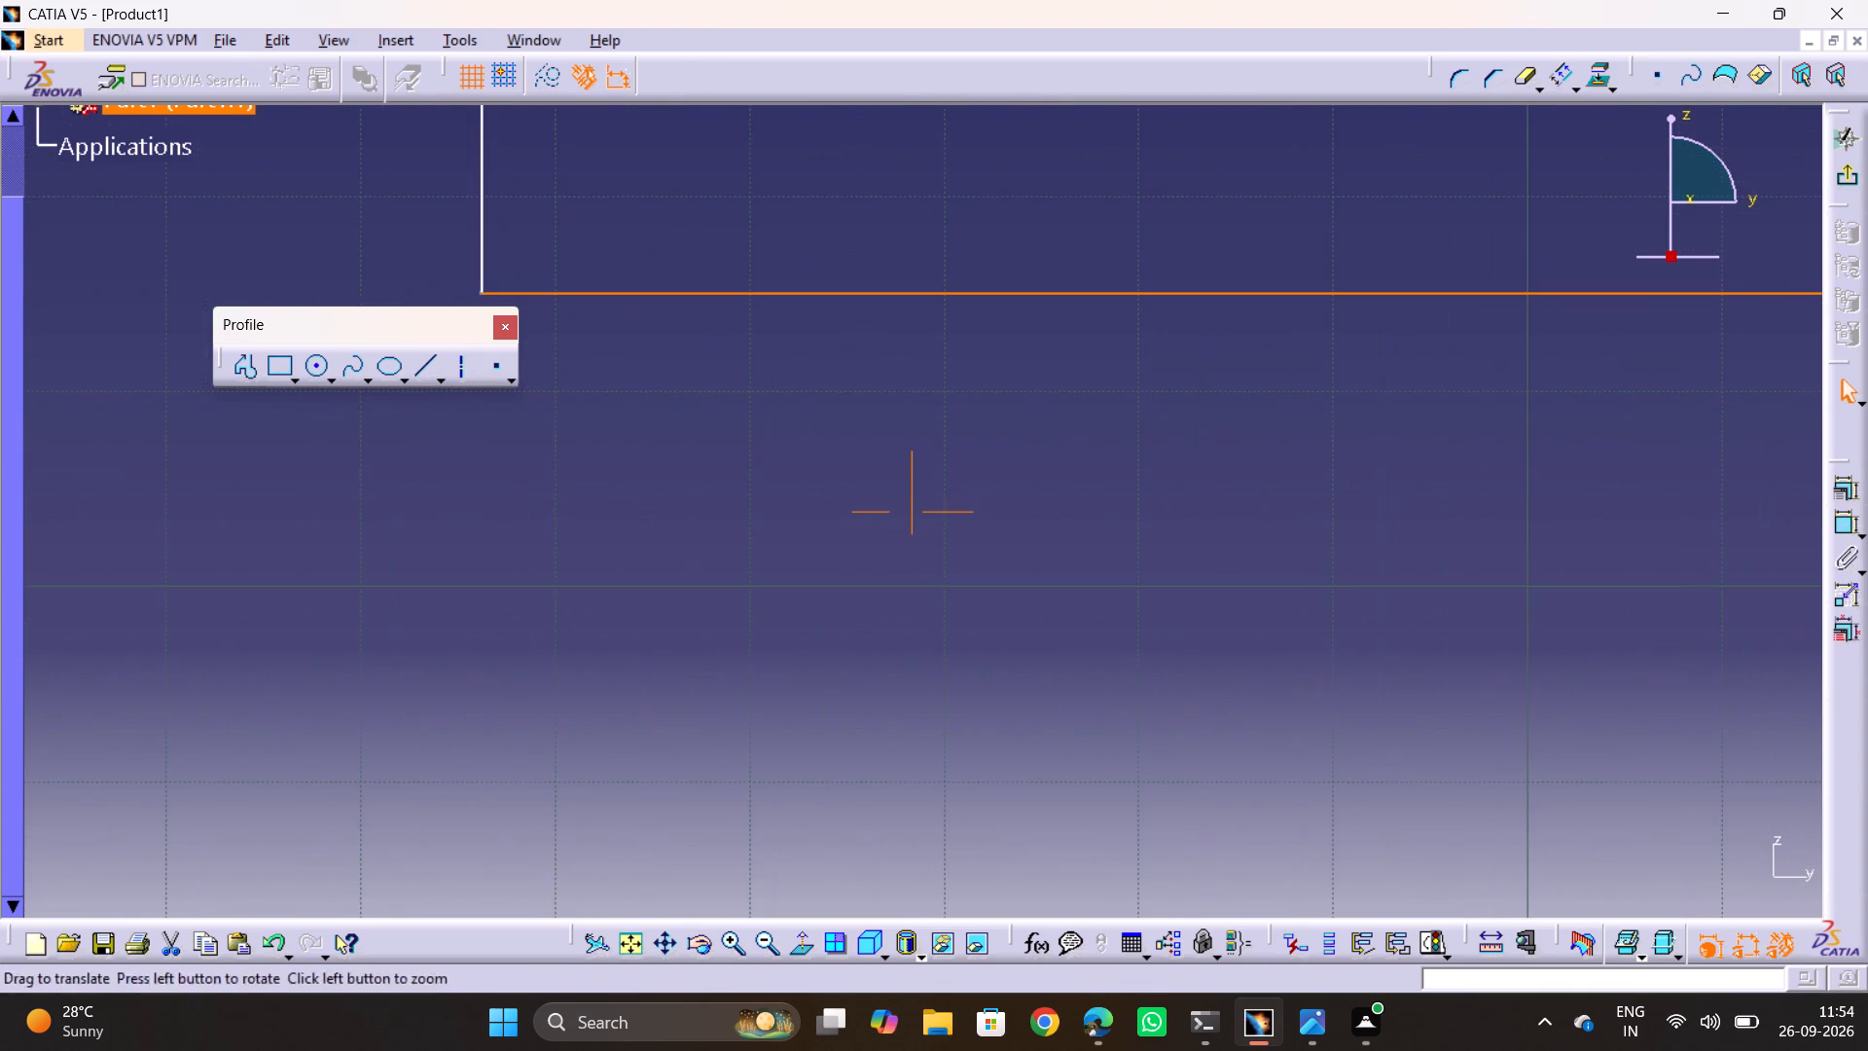
pyautogui.moveTo(771, 286); pyautogui.dragTo(1084, 347, button='middle')
pyautogui.moveTo(827, 338); pyautogui.dragTo(693, 326)
pyautogui.click(1145, 678)
pyautogui.moveTo(1117, 439); pyautogui.dragTo(1109, 499, button='middle')
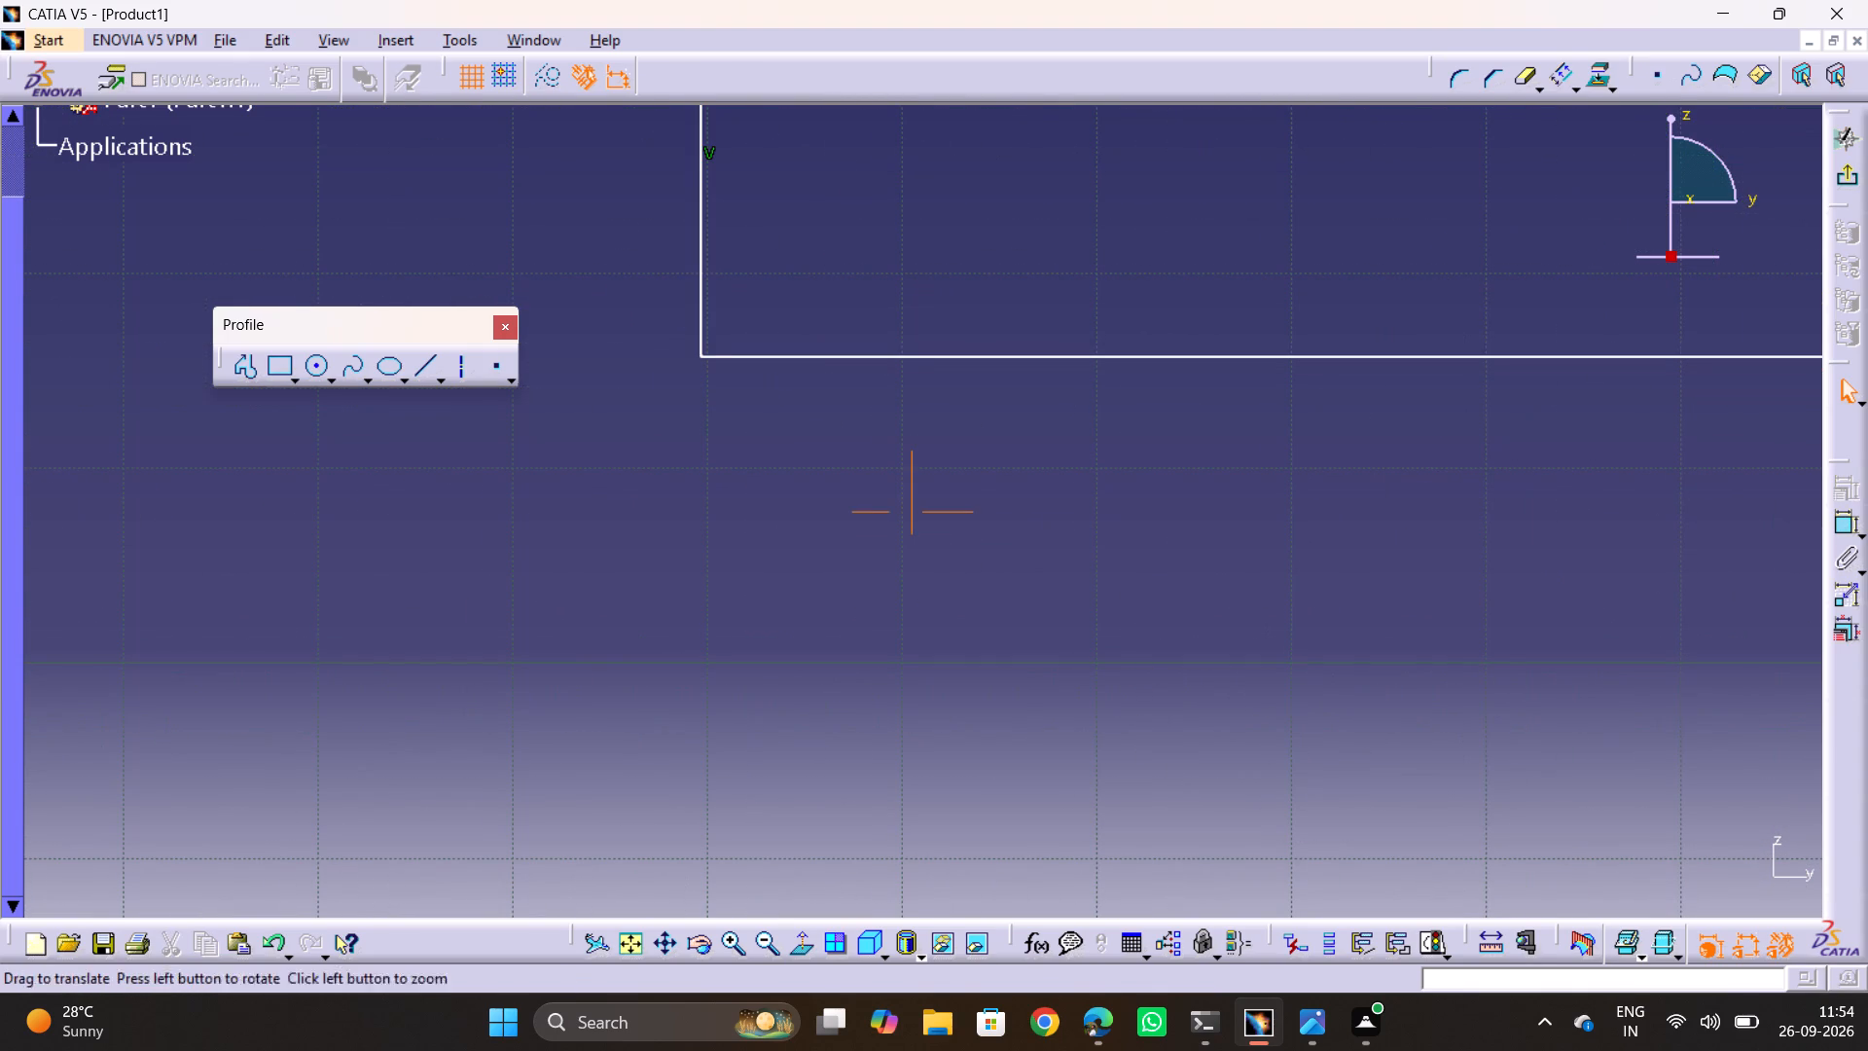
pyautogui.moveTo(1109, 499); pyautogui.dragTo(985, 737, button='middle')
pyautogui.keyDown('ctrl'); pyautogui.moveTo(1127, 501); pyautogui.dragTo(1129, 630, button='middle'); pyautogui.keyUp('ctrl')
pyautogui.moveTo(1262, 523); pyautogui.dragTo(1185, 486, button='middle')
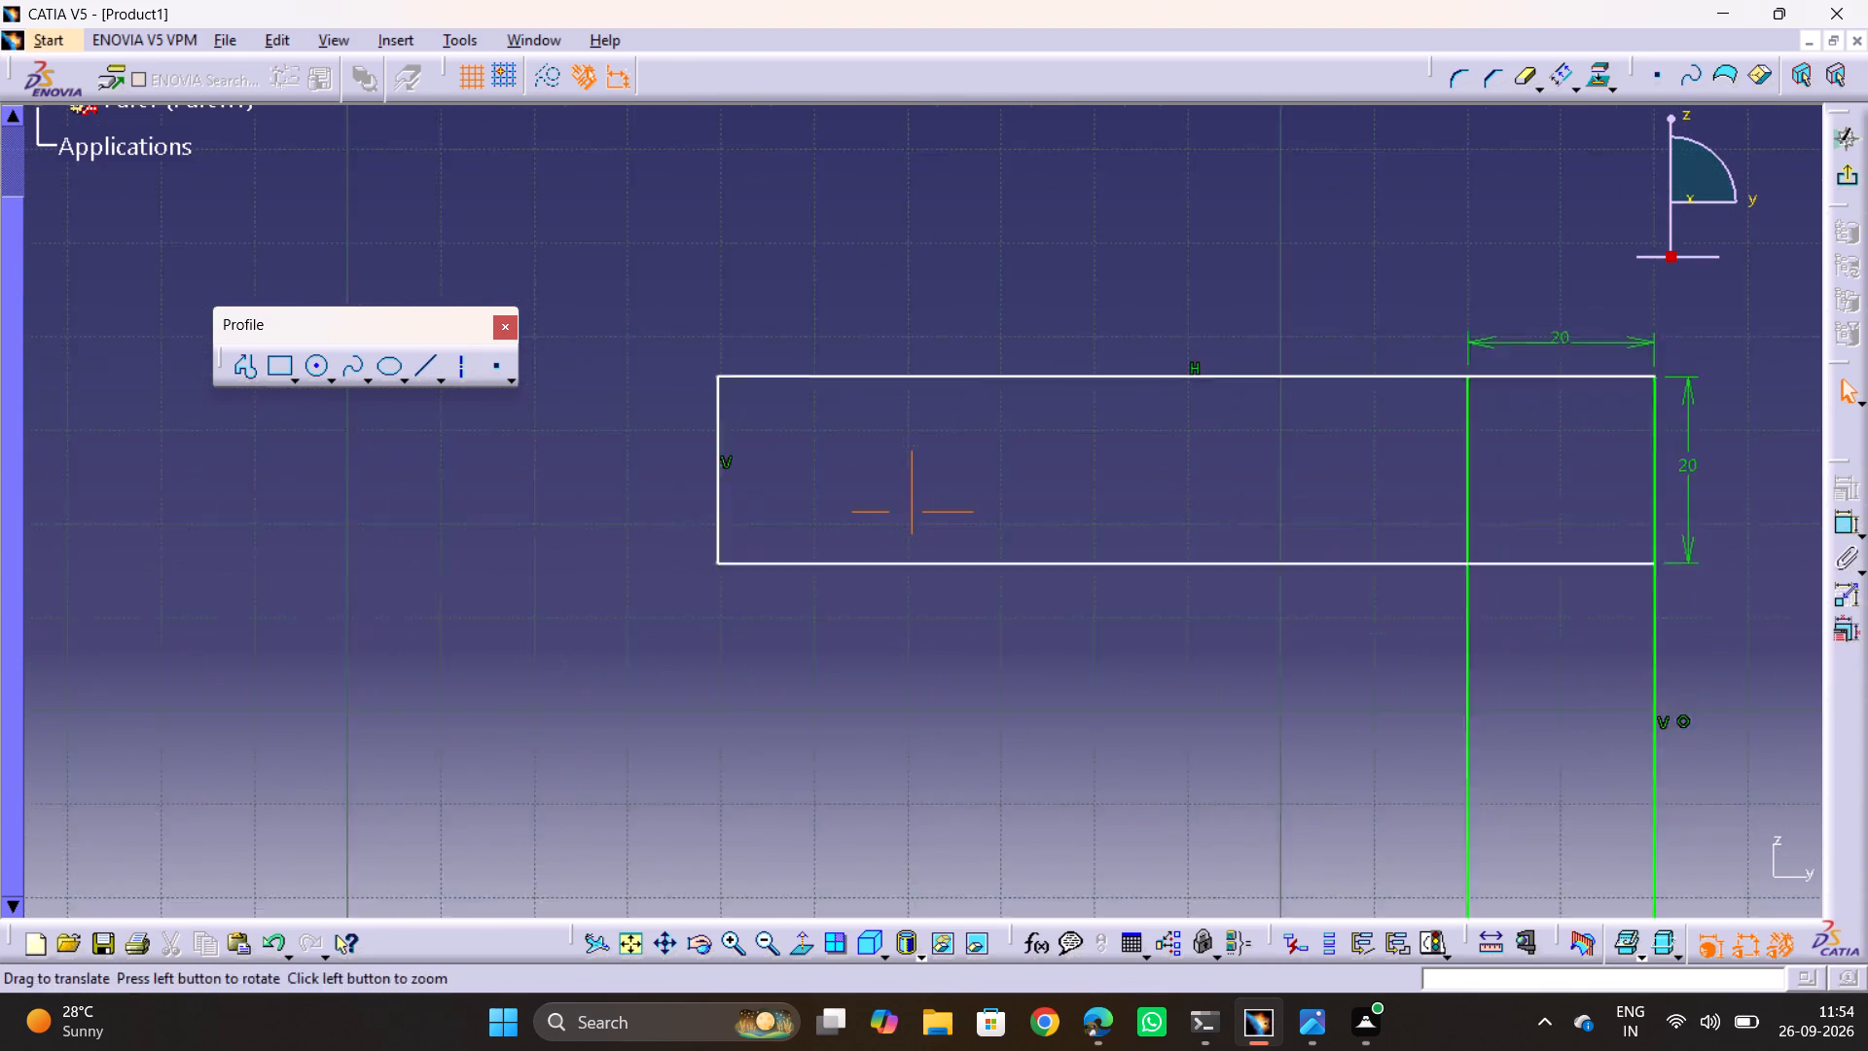
# Dimension the arm's overall length along its upper horizontal line and set it to 110 mm.
pyautogui.moveTo(1185, 486); pyautogui.dragTo(989, 476, button='middle')
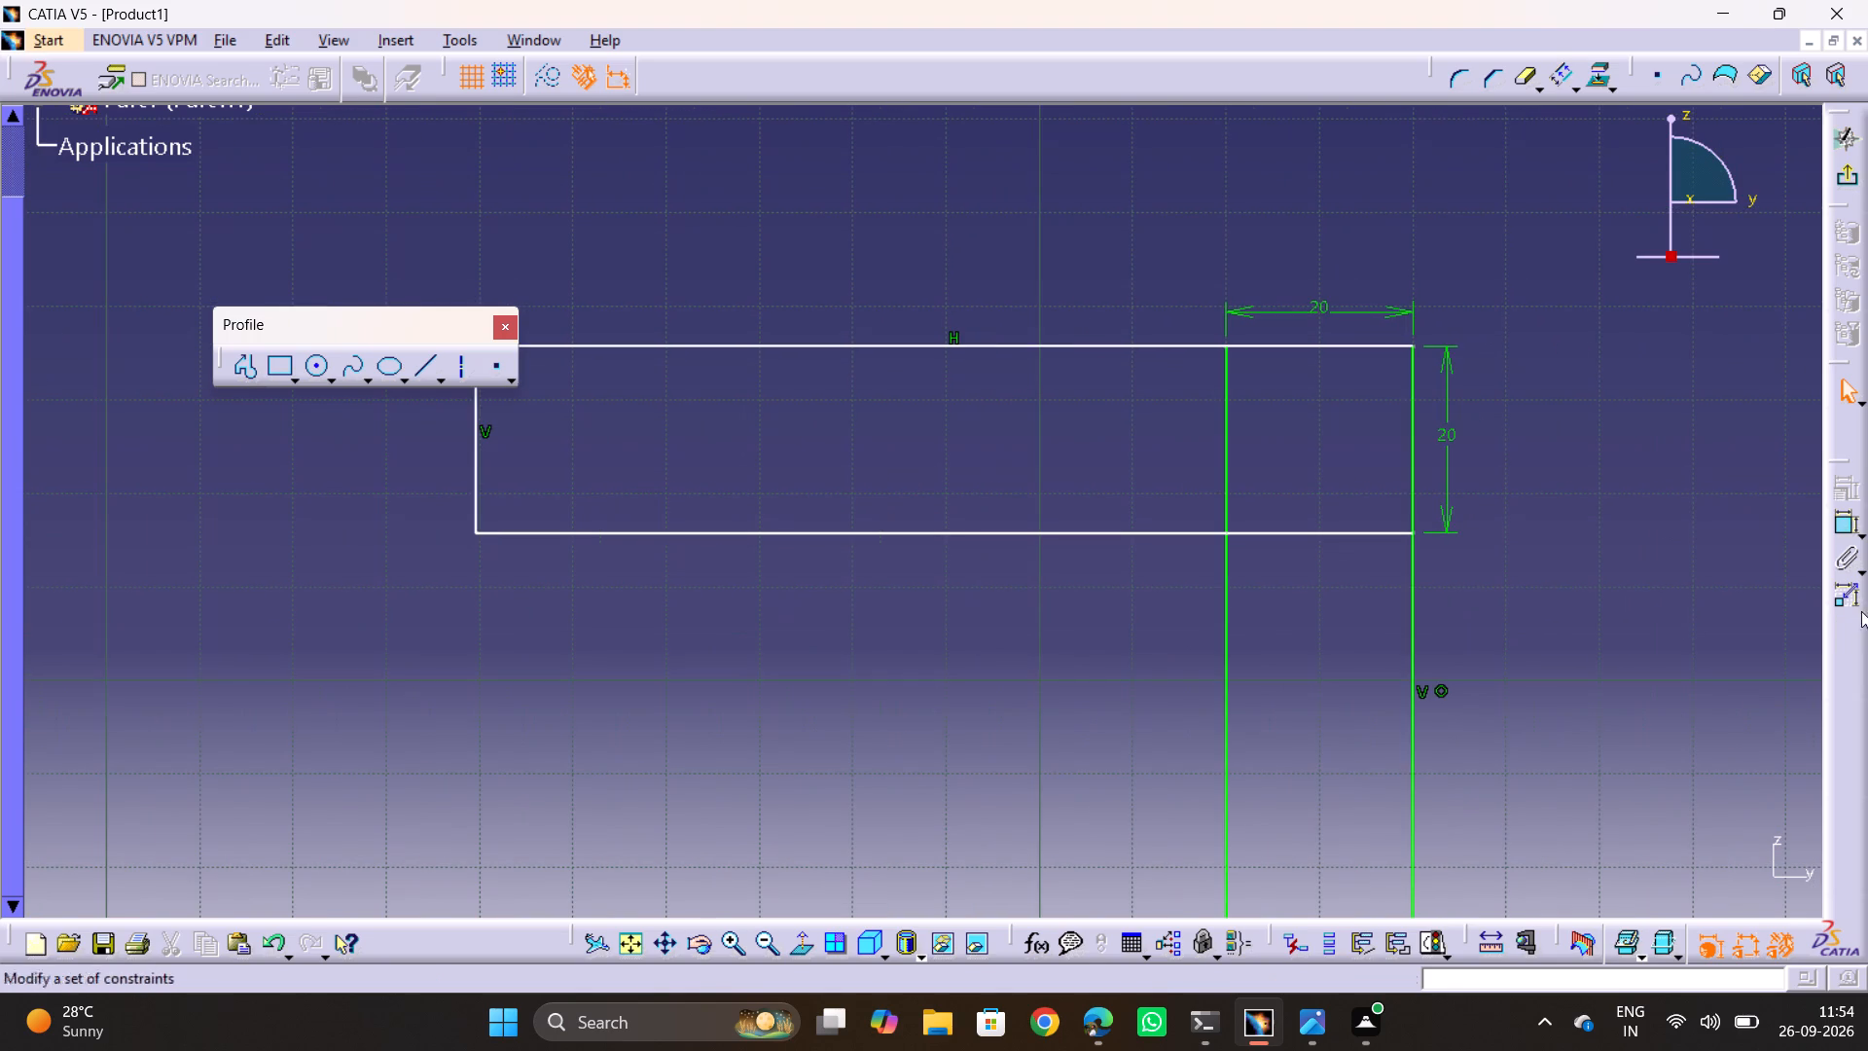
pyautogui.click(1853, 523)
pyautogui.click(1618, 461)
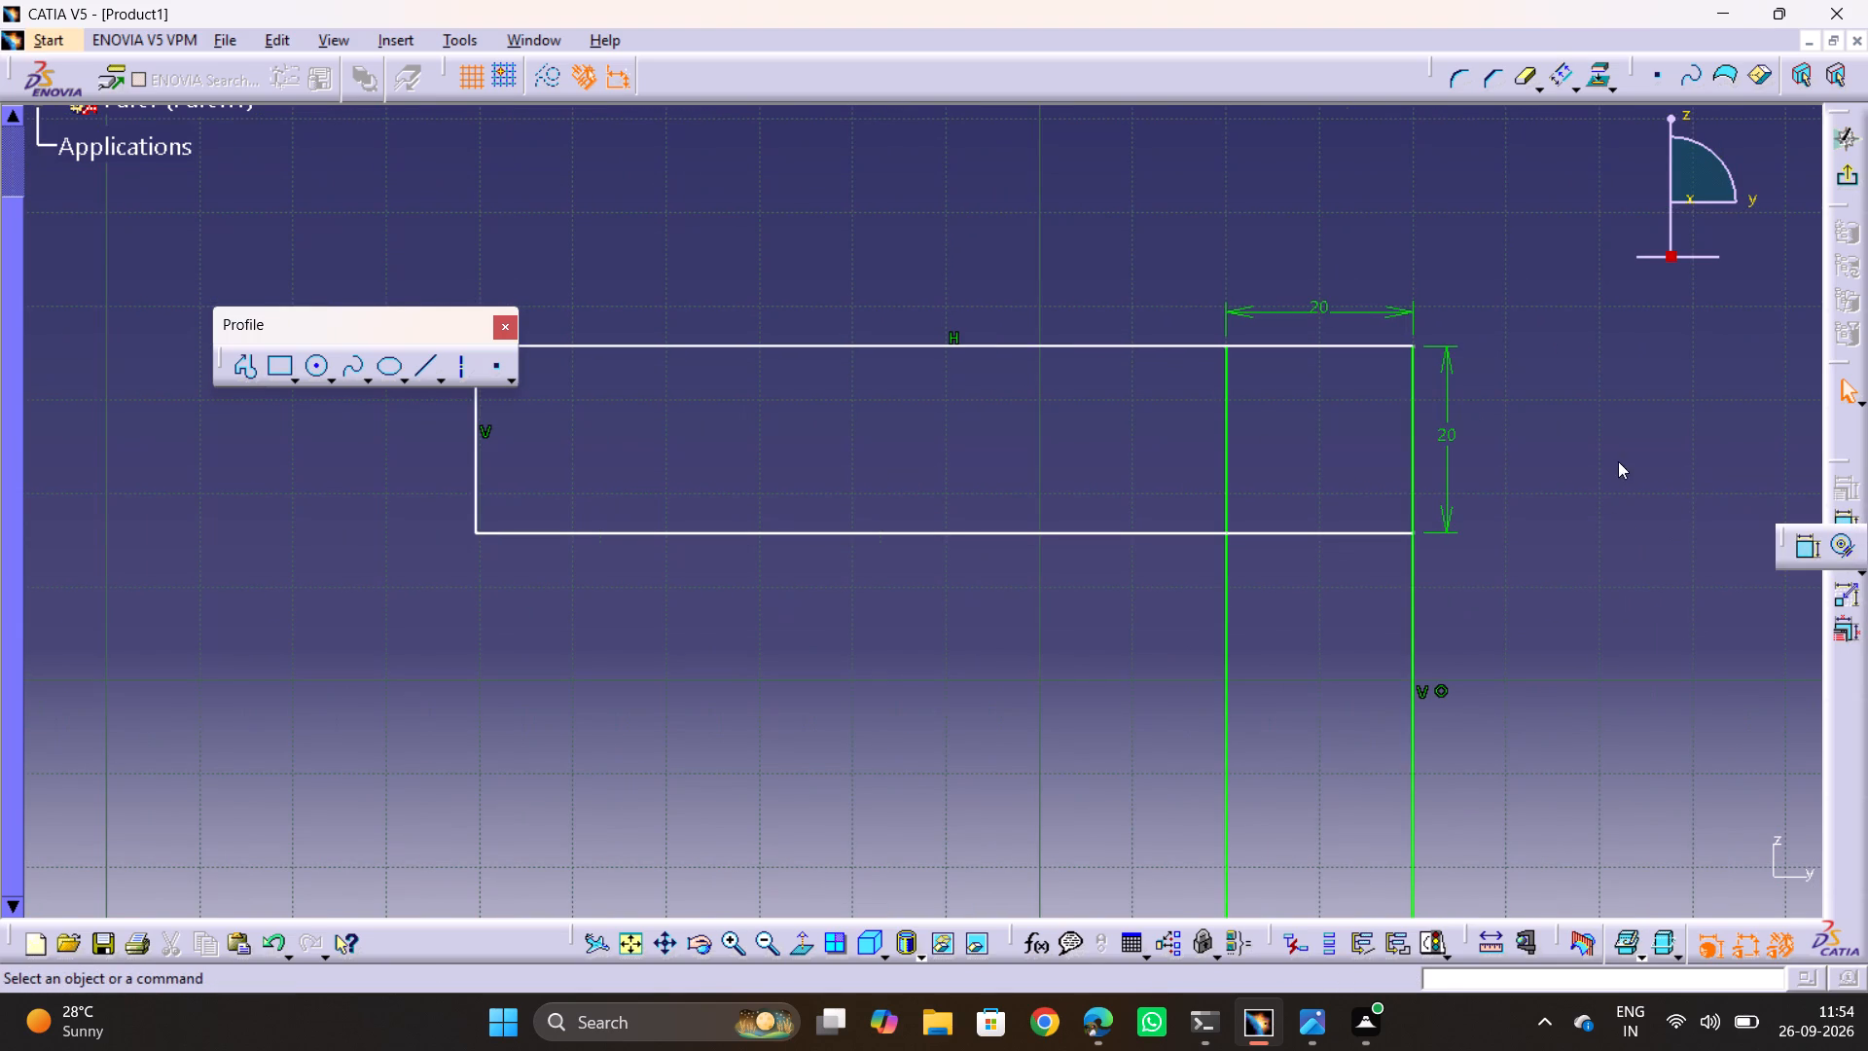
pyautogui.click(1847, 528)
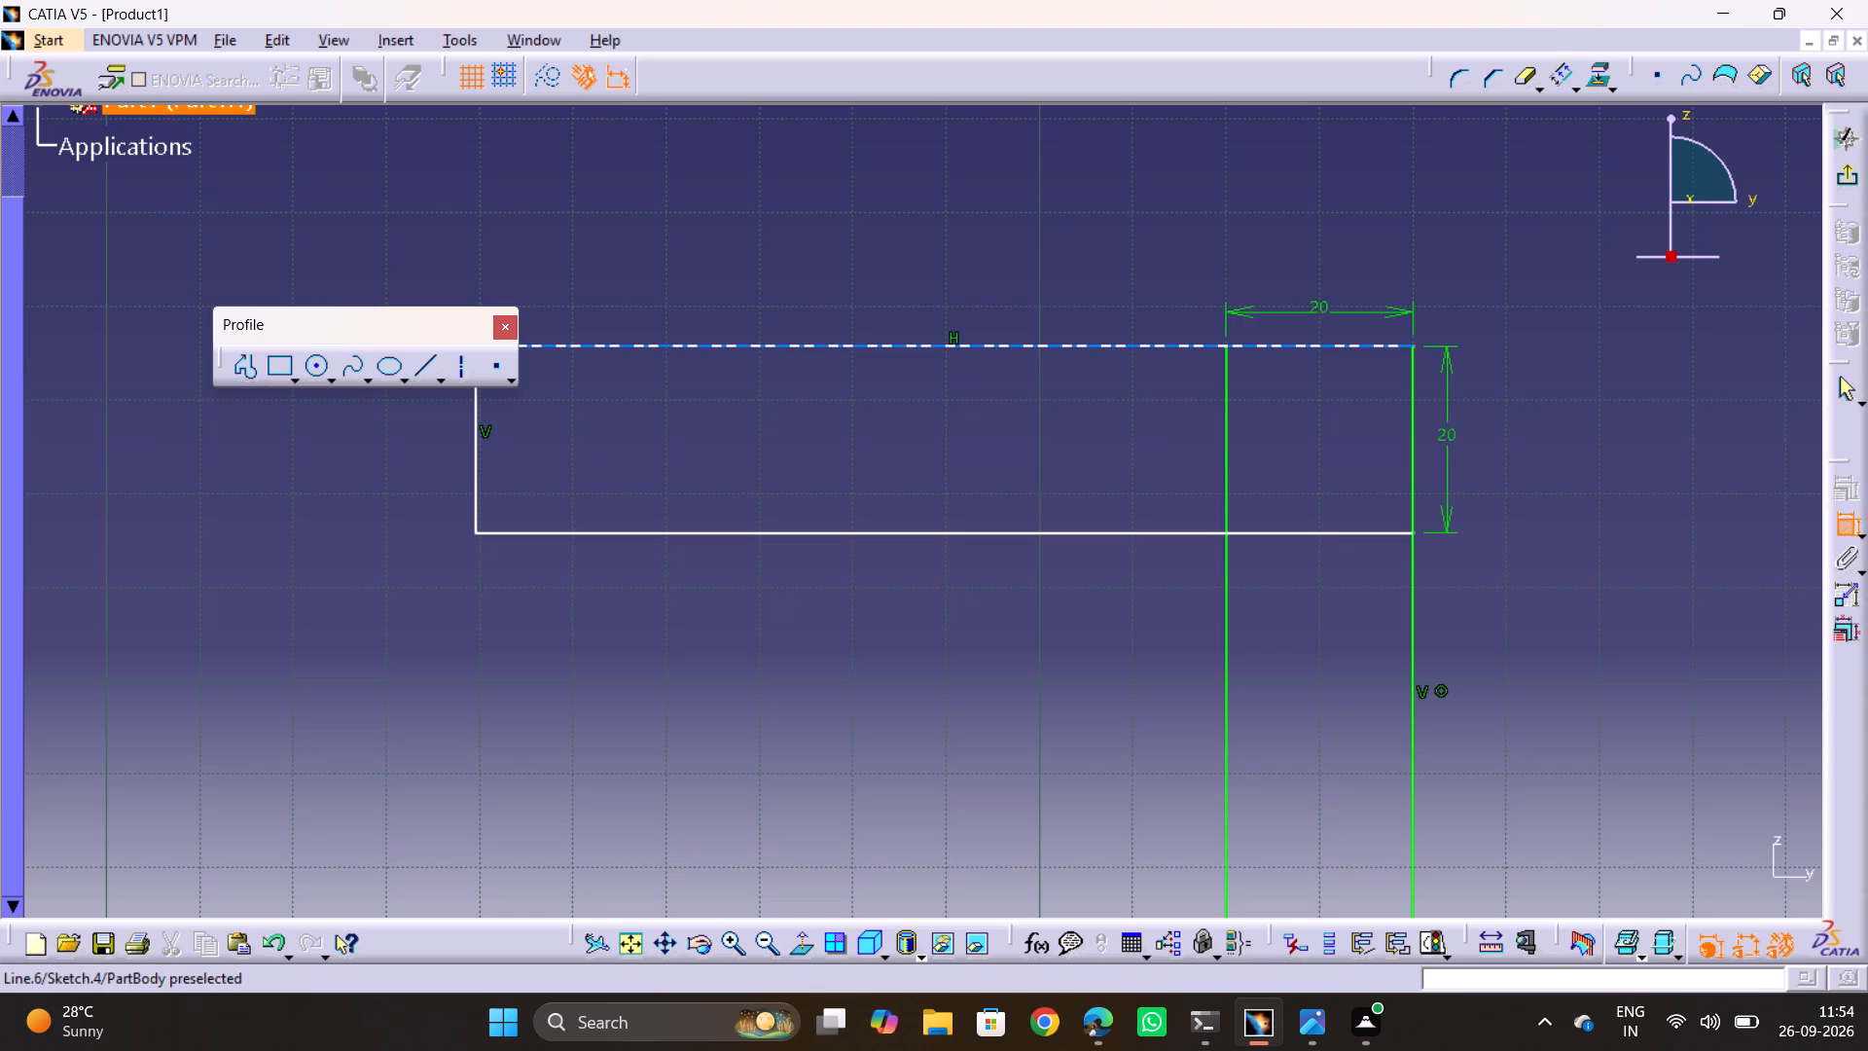
pyautogui.click(1020, 345)
pyautogui.click(991, 239)
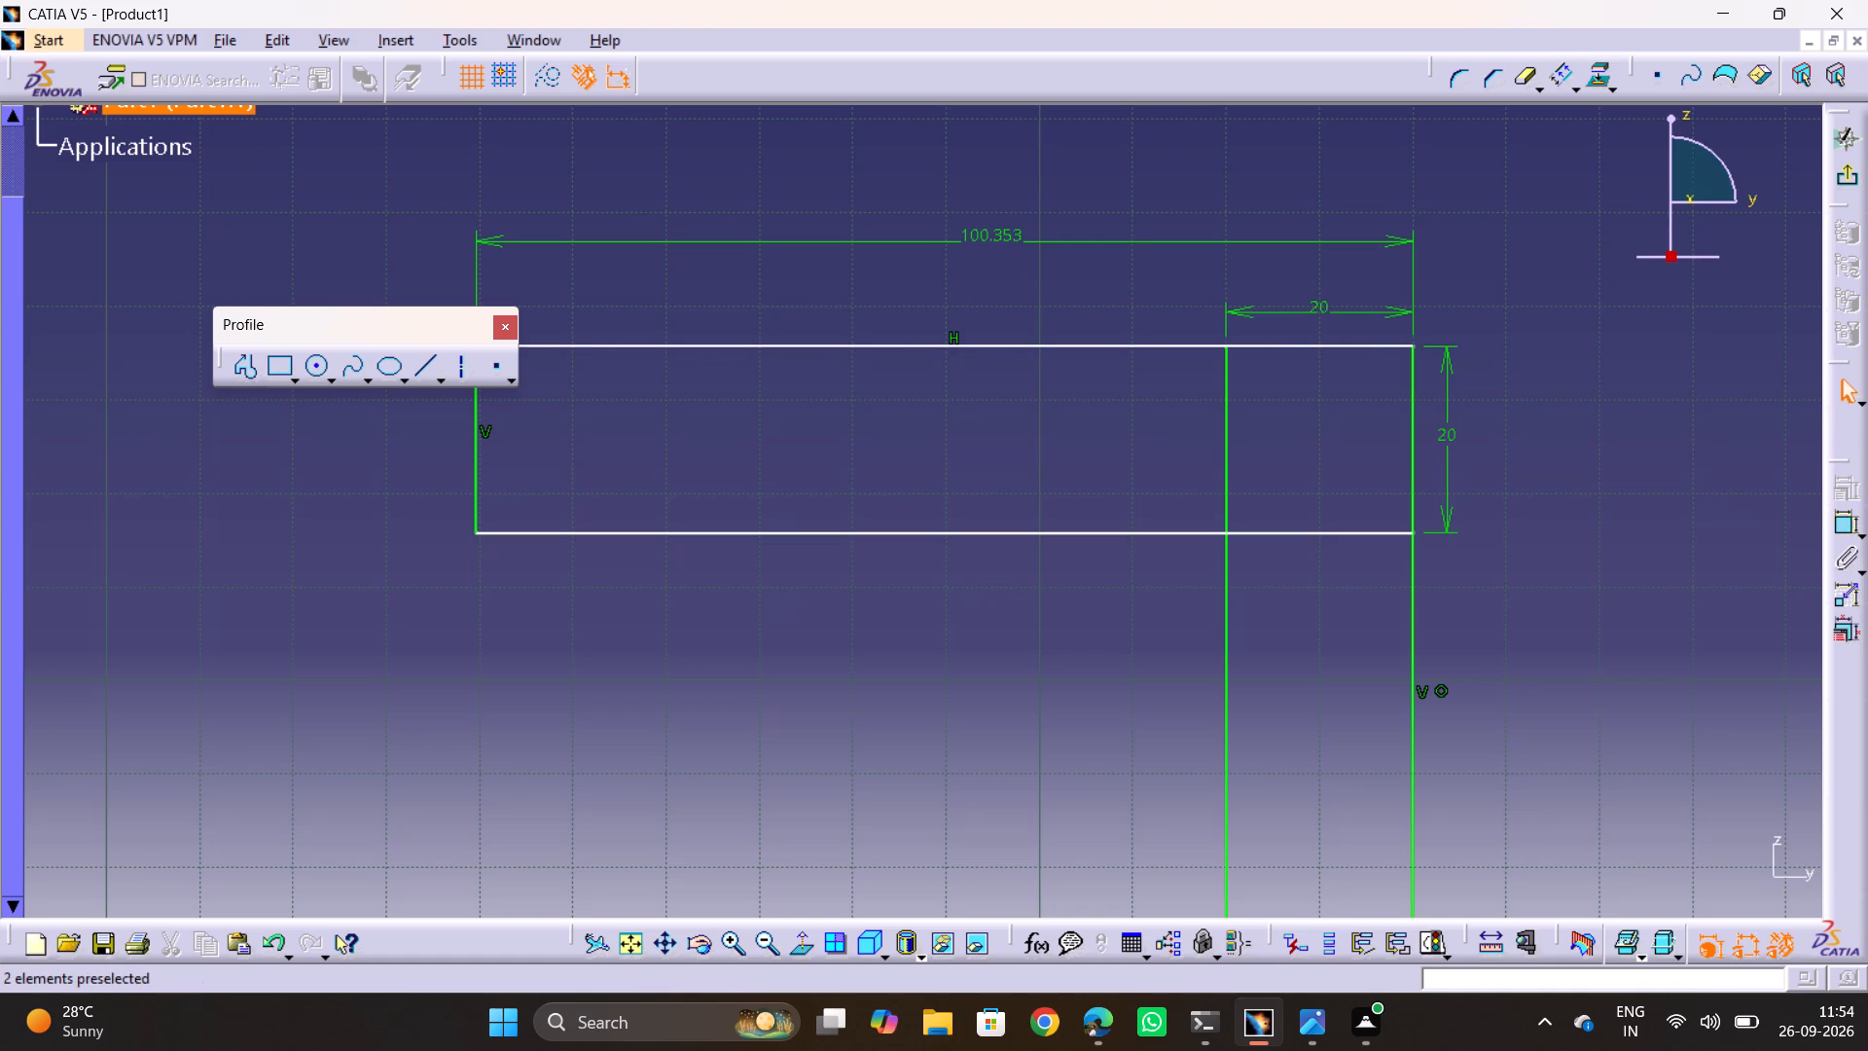
pyautogui.doubleClick(984, 236)
pyautogui.write('110')
pyautogui.press('Return')
pyautogui.click(842, 445)
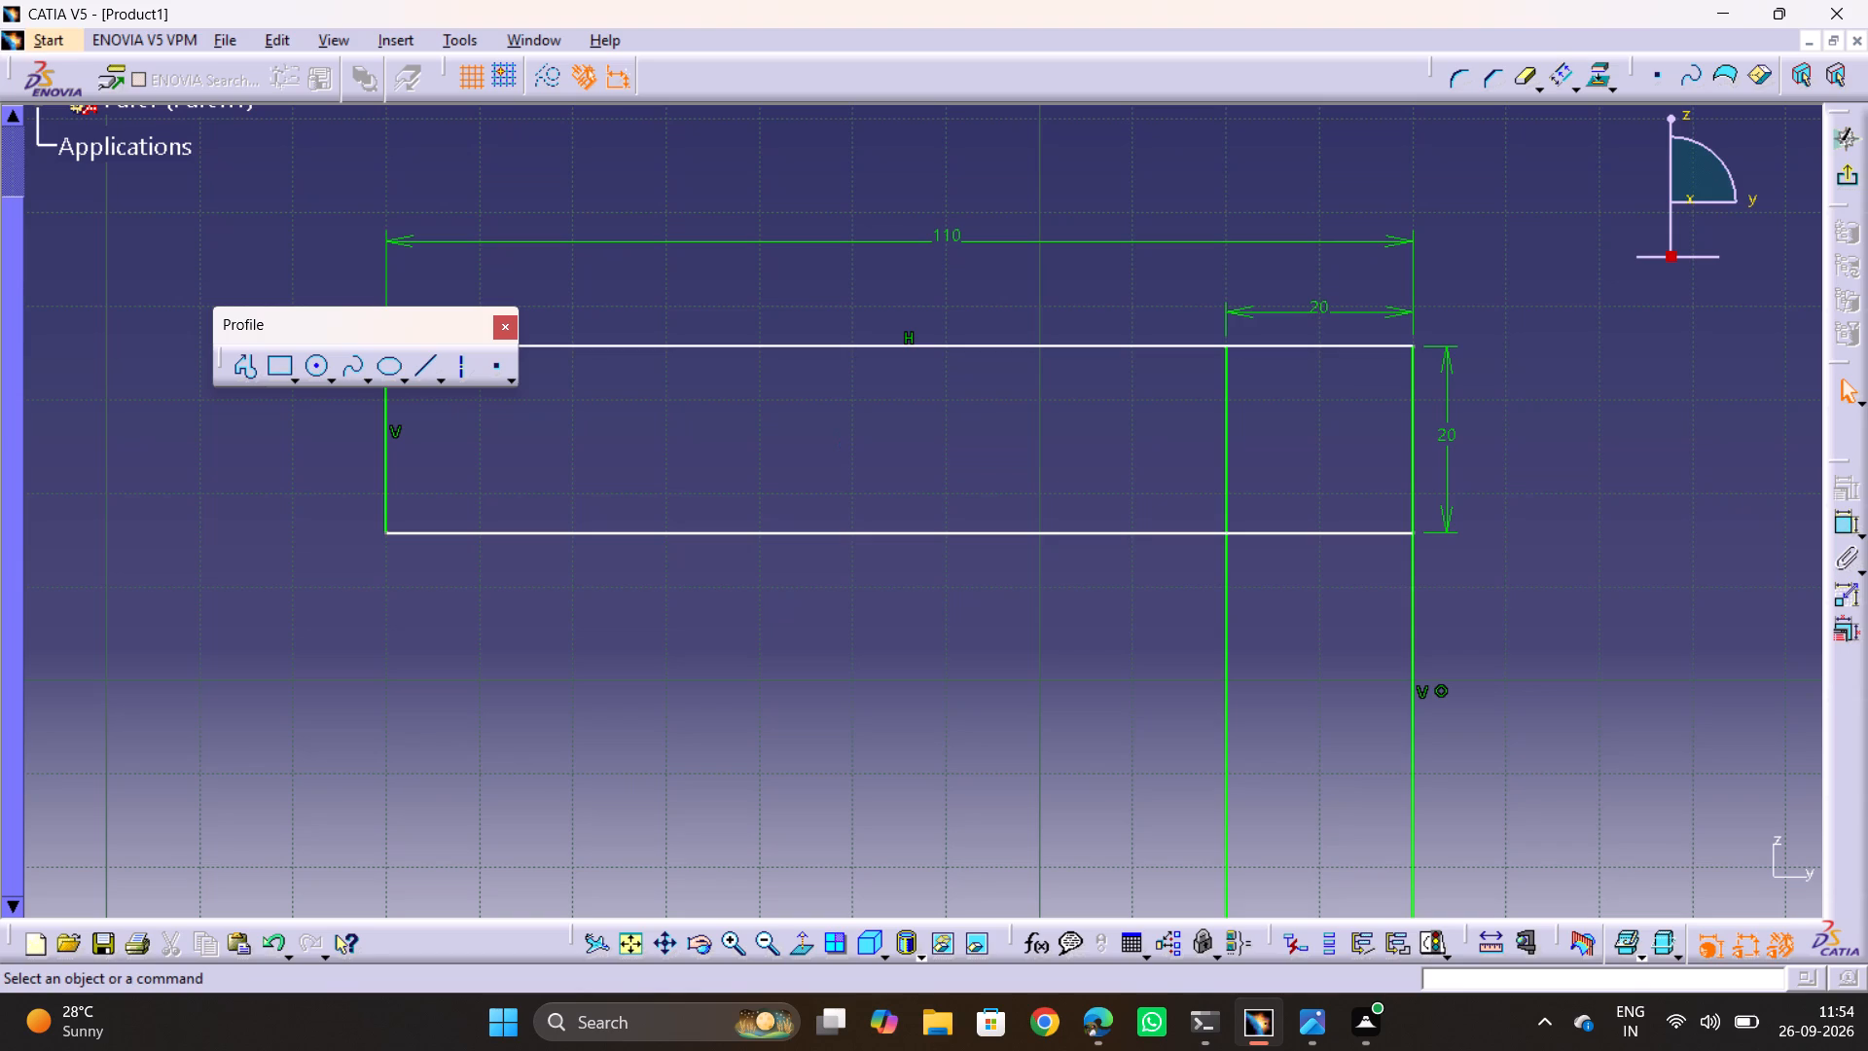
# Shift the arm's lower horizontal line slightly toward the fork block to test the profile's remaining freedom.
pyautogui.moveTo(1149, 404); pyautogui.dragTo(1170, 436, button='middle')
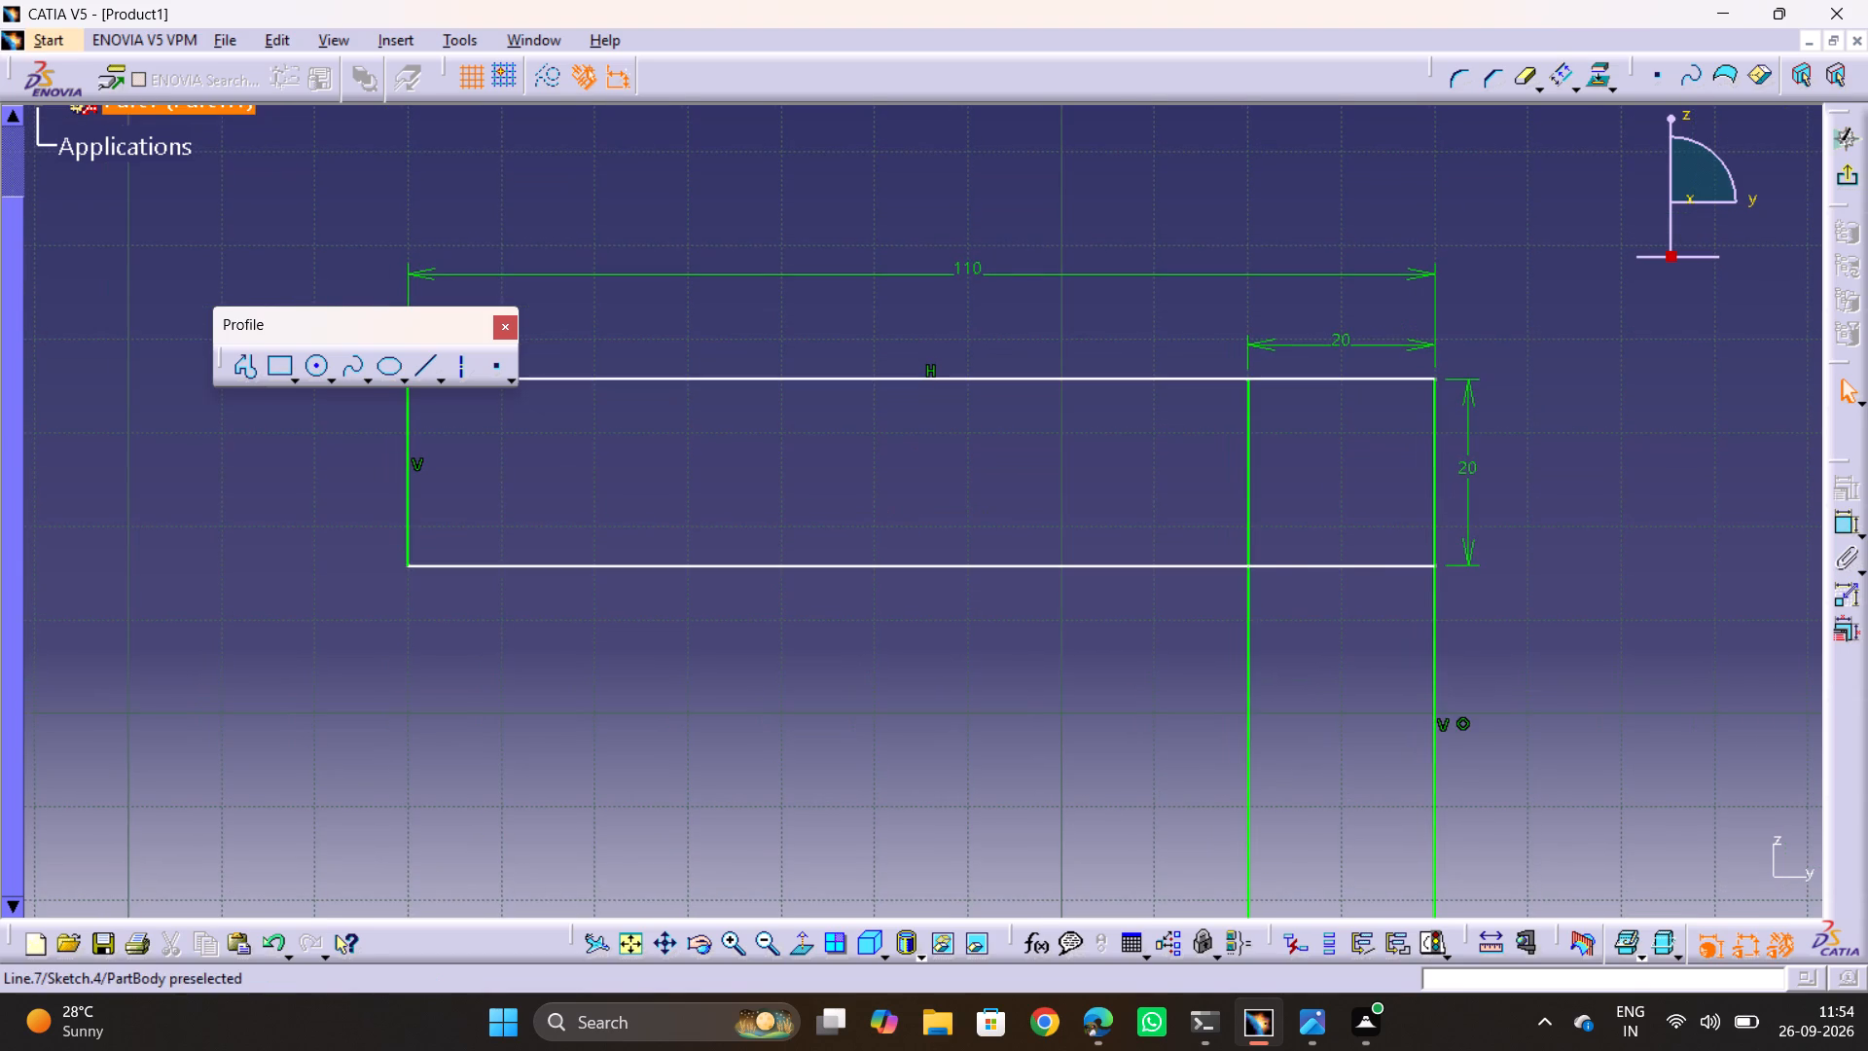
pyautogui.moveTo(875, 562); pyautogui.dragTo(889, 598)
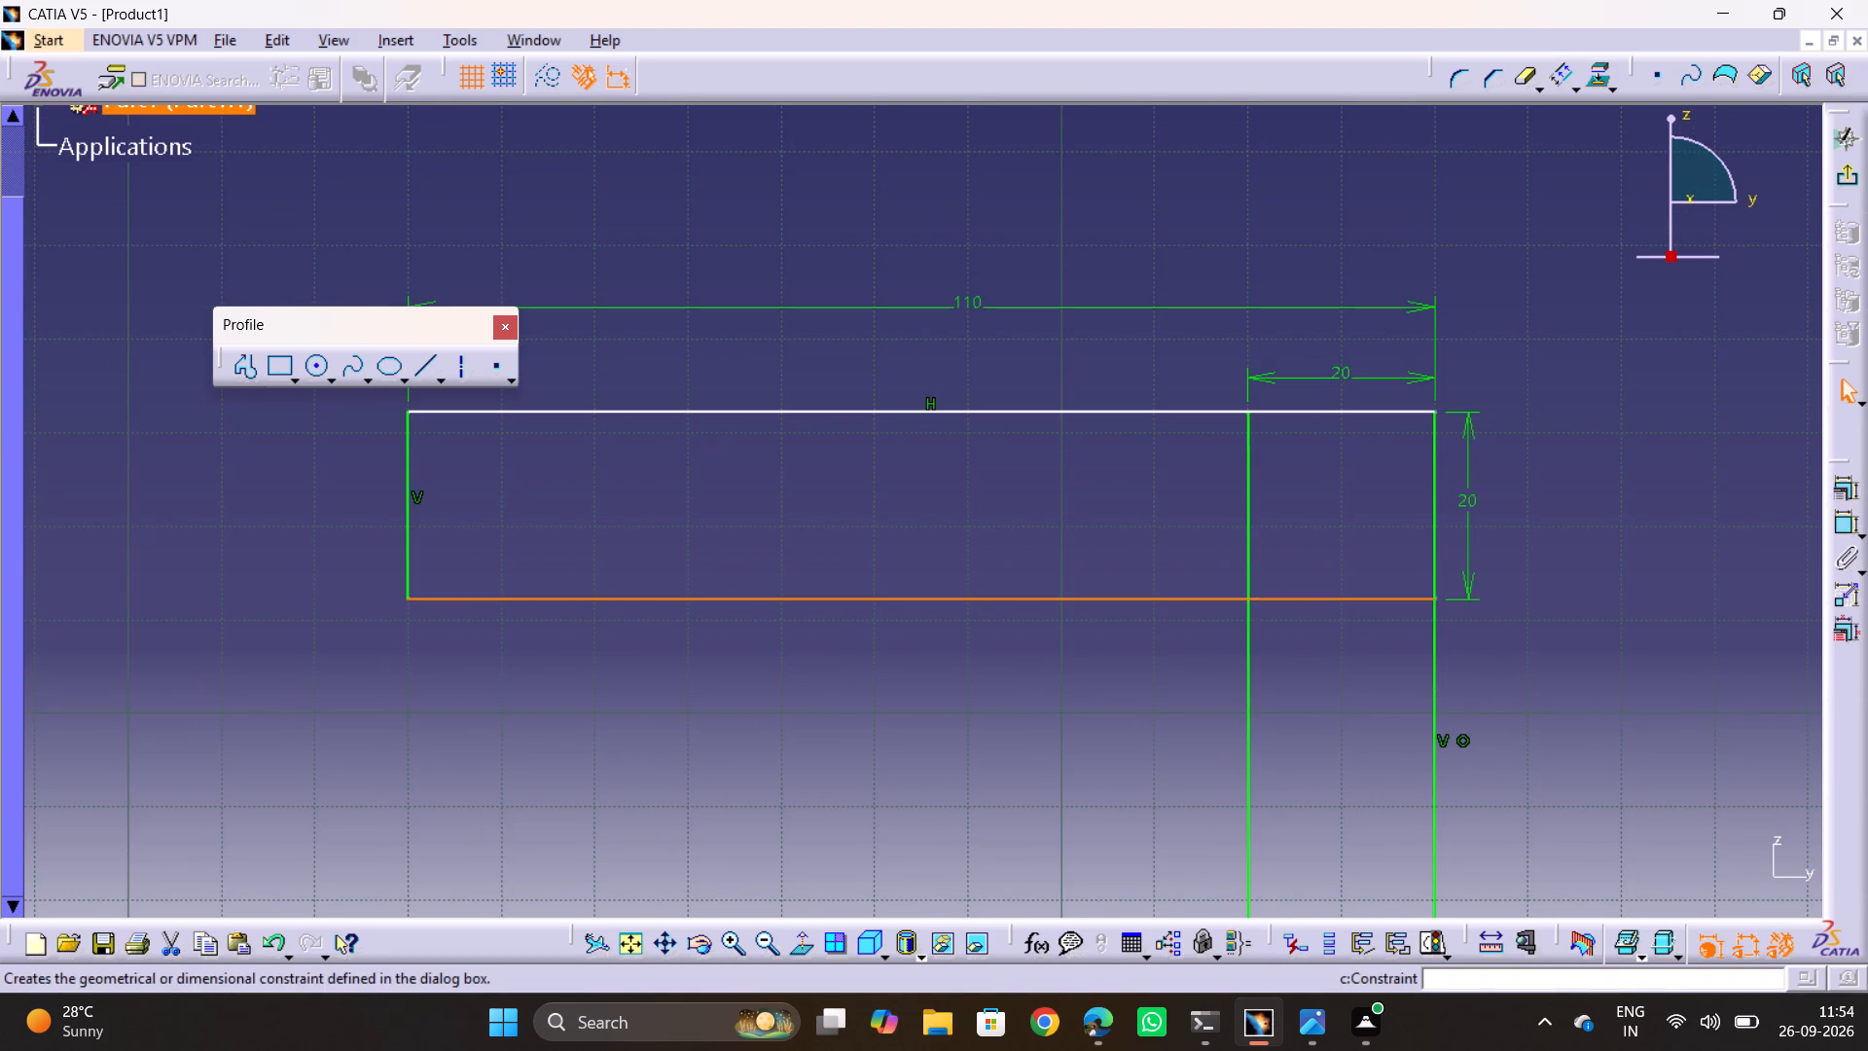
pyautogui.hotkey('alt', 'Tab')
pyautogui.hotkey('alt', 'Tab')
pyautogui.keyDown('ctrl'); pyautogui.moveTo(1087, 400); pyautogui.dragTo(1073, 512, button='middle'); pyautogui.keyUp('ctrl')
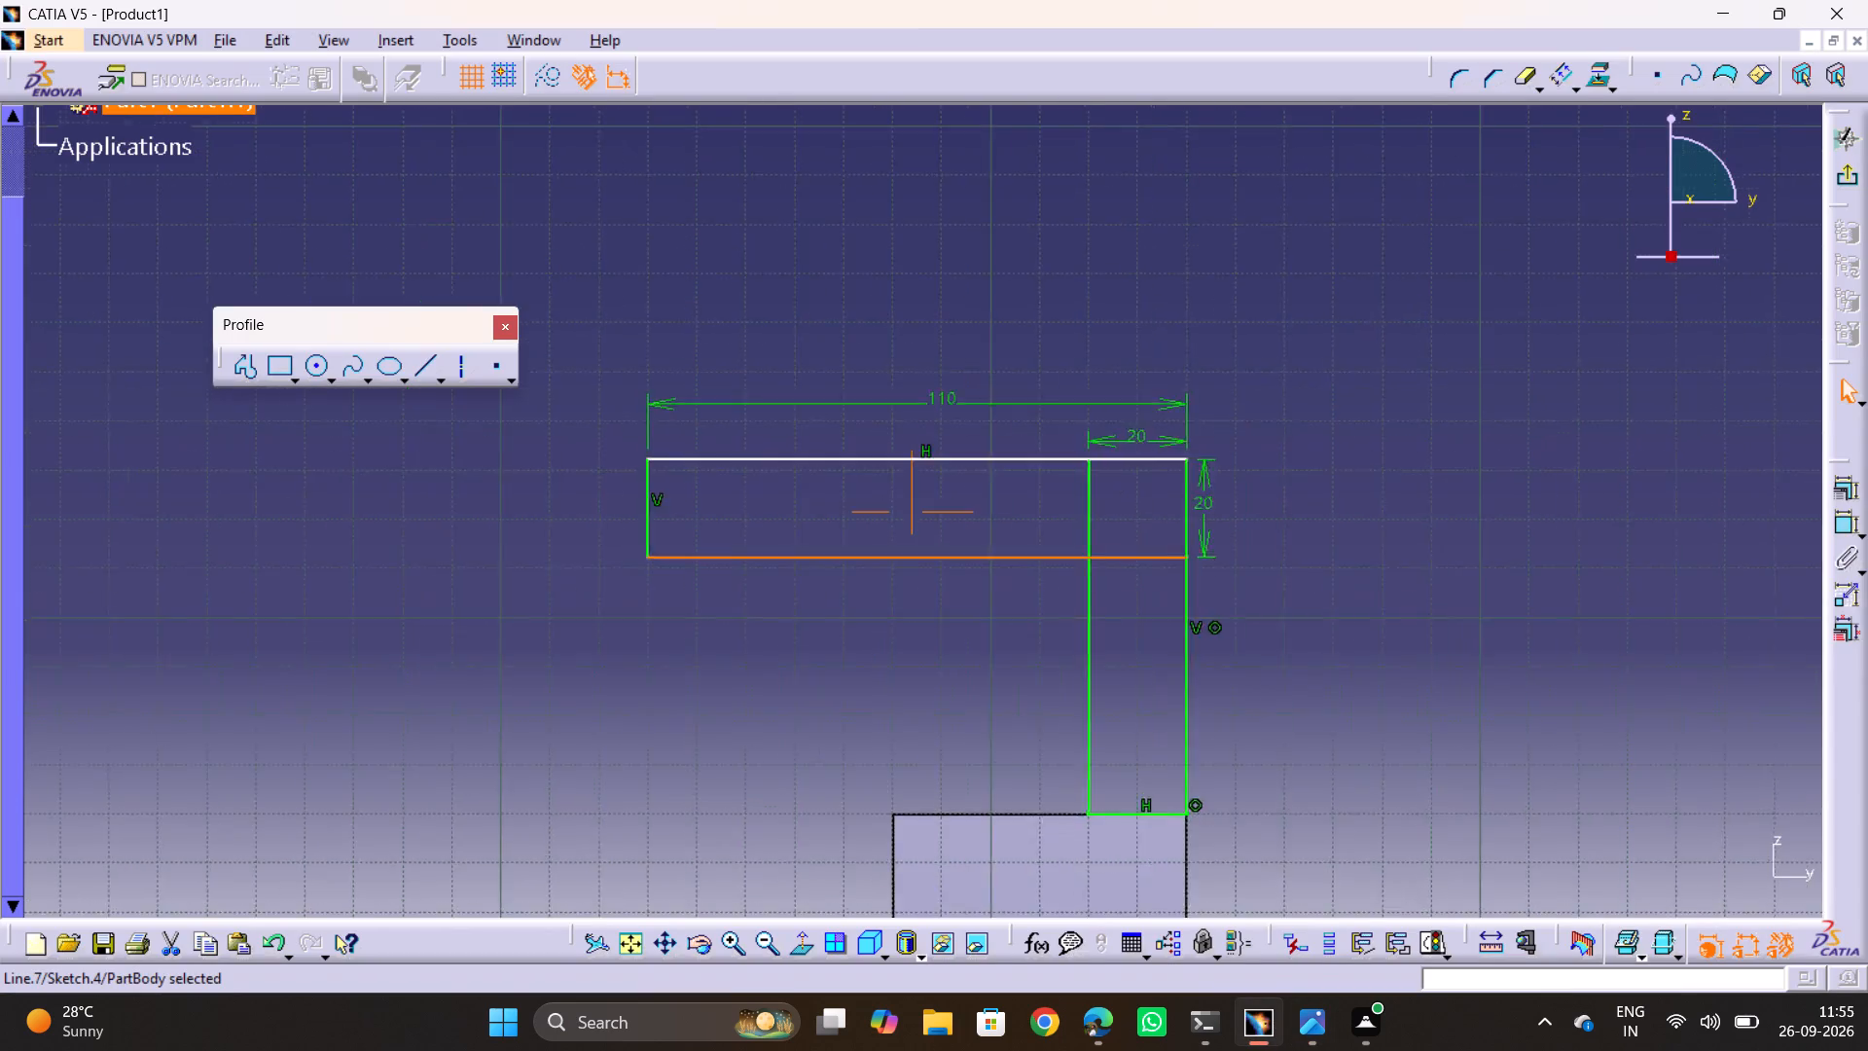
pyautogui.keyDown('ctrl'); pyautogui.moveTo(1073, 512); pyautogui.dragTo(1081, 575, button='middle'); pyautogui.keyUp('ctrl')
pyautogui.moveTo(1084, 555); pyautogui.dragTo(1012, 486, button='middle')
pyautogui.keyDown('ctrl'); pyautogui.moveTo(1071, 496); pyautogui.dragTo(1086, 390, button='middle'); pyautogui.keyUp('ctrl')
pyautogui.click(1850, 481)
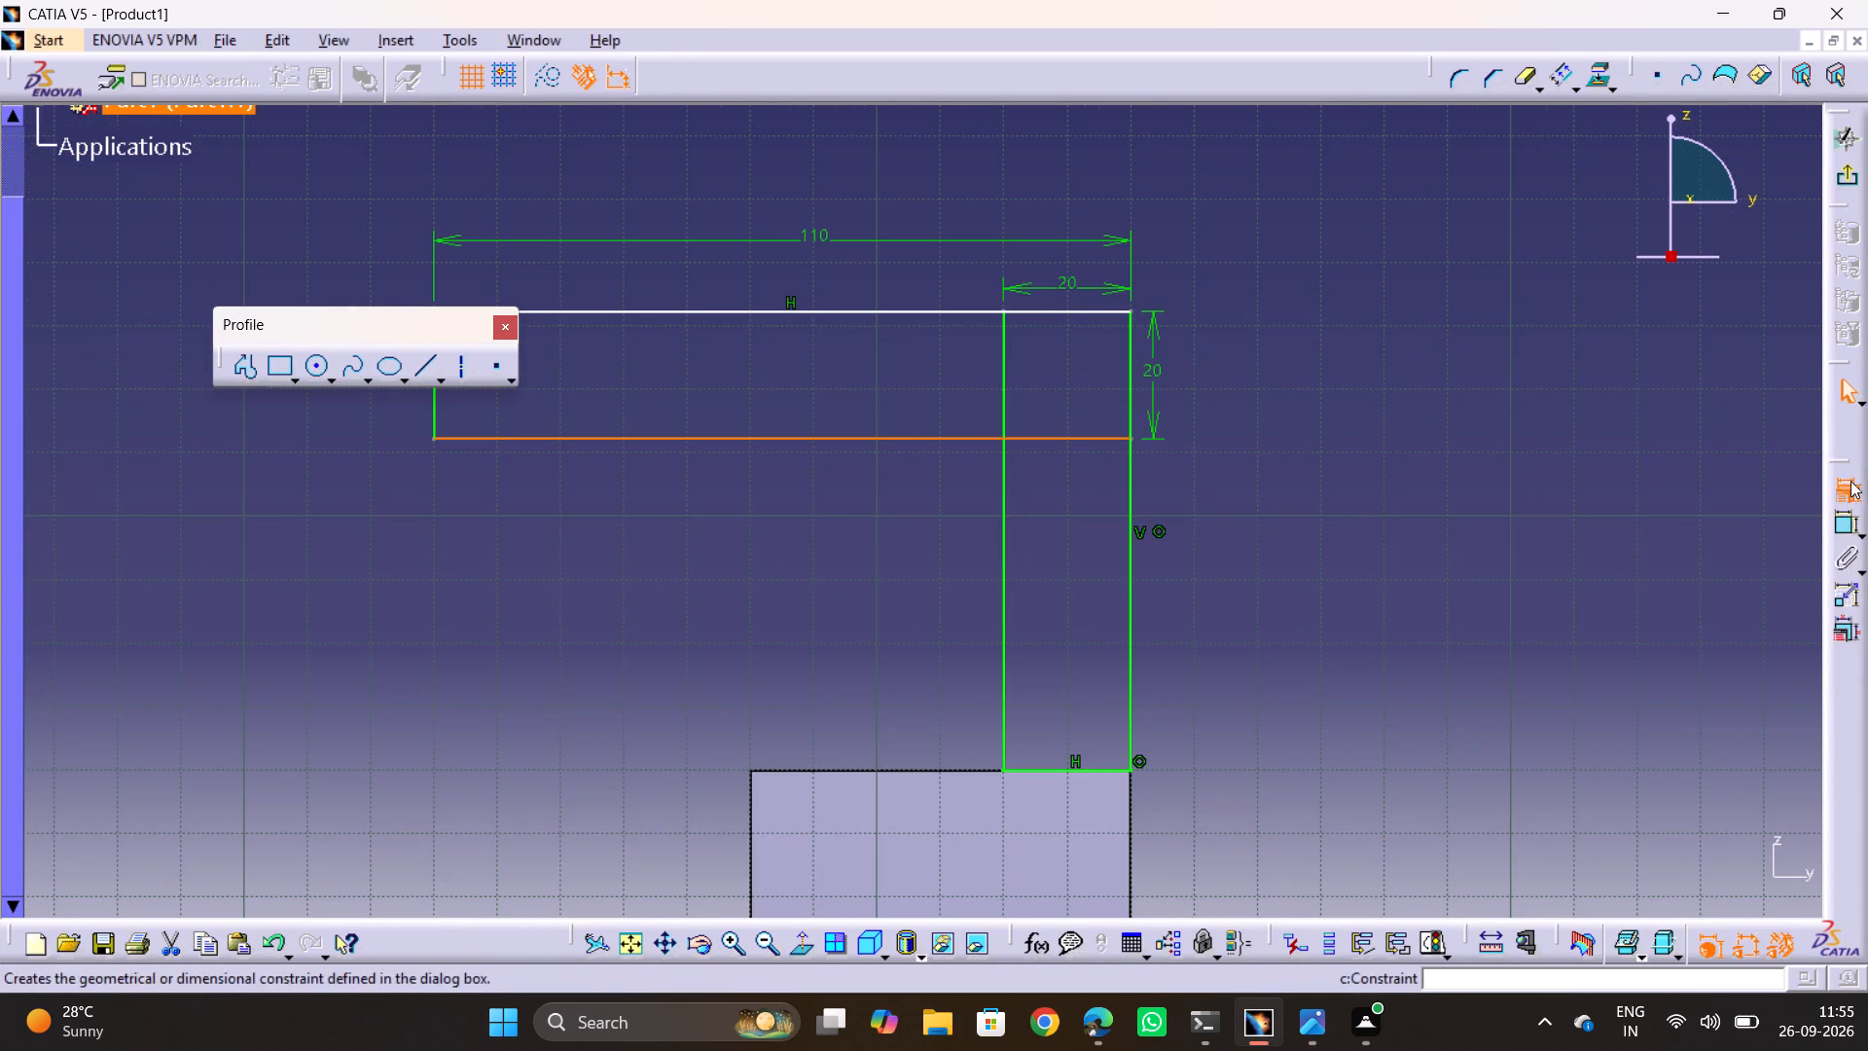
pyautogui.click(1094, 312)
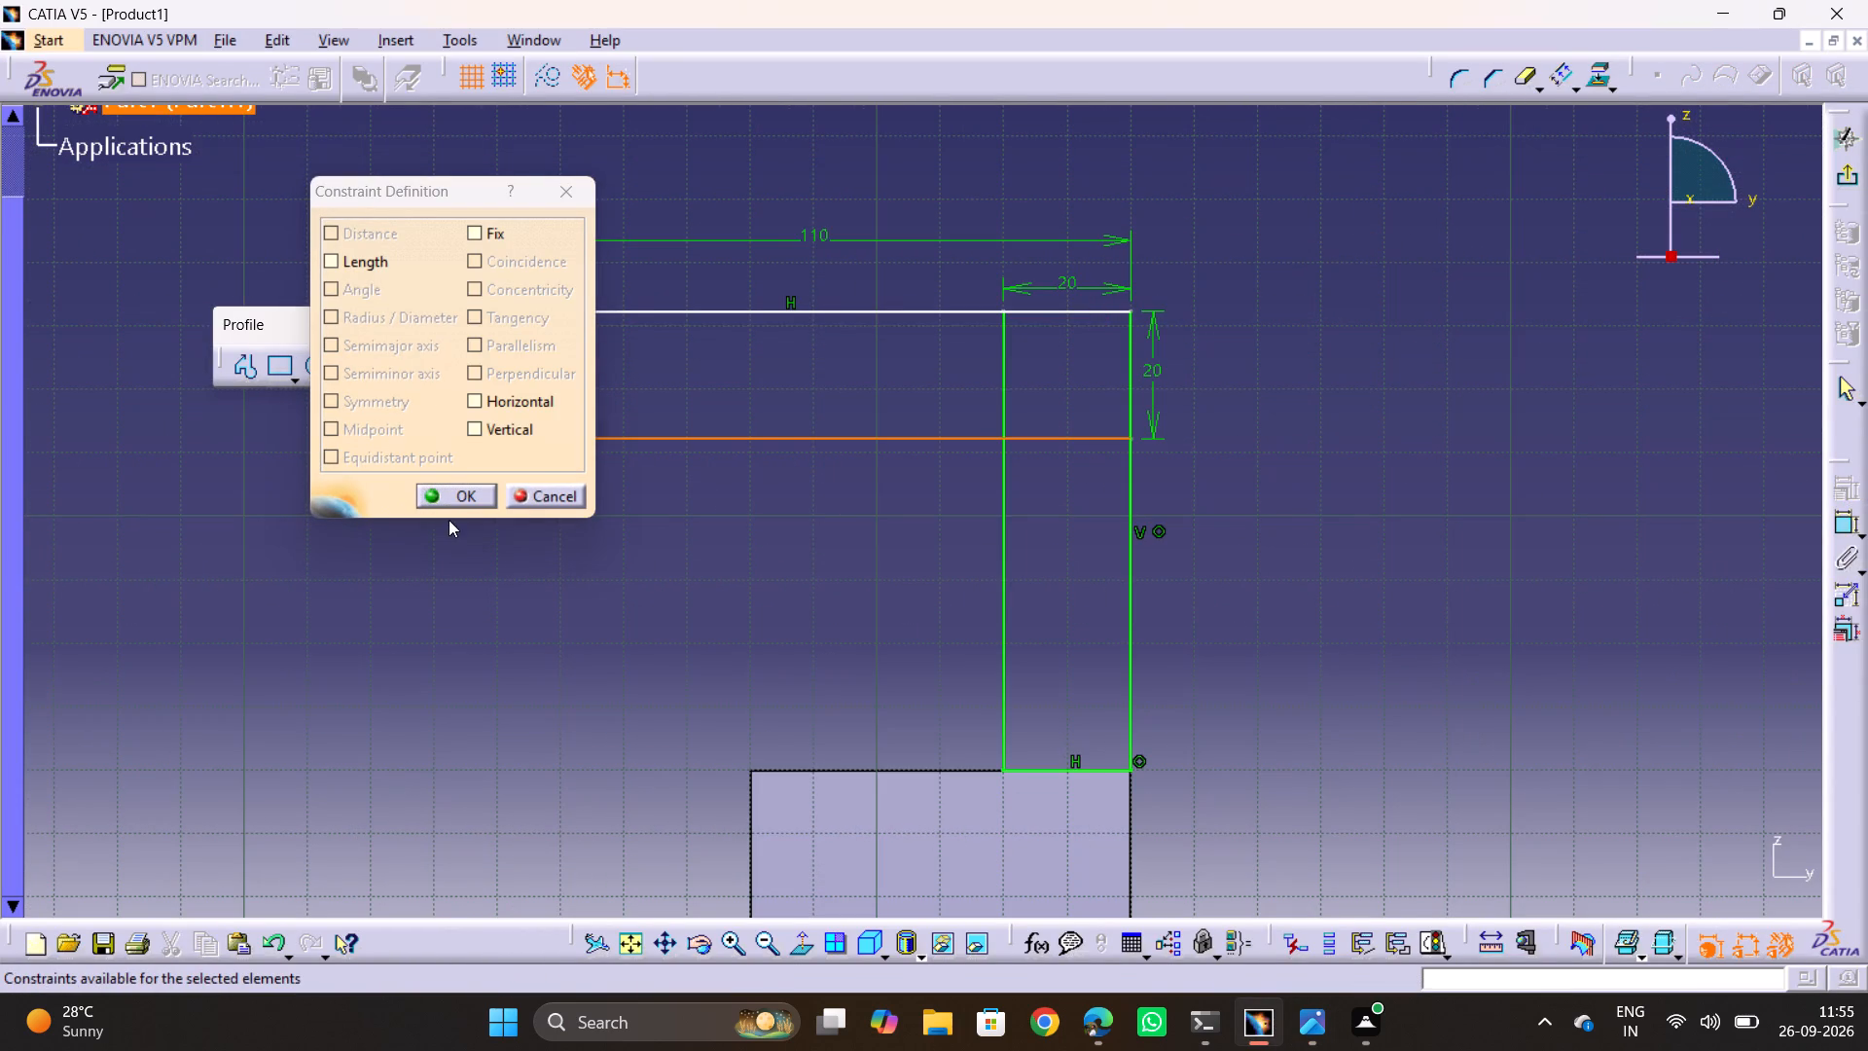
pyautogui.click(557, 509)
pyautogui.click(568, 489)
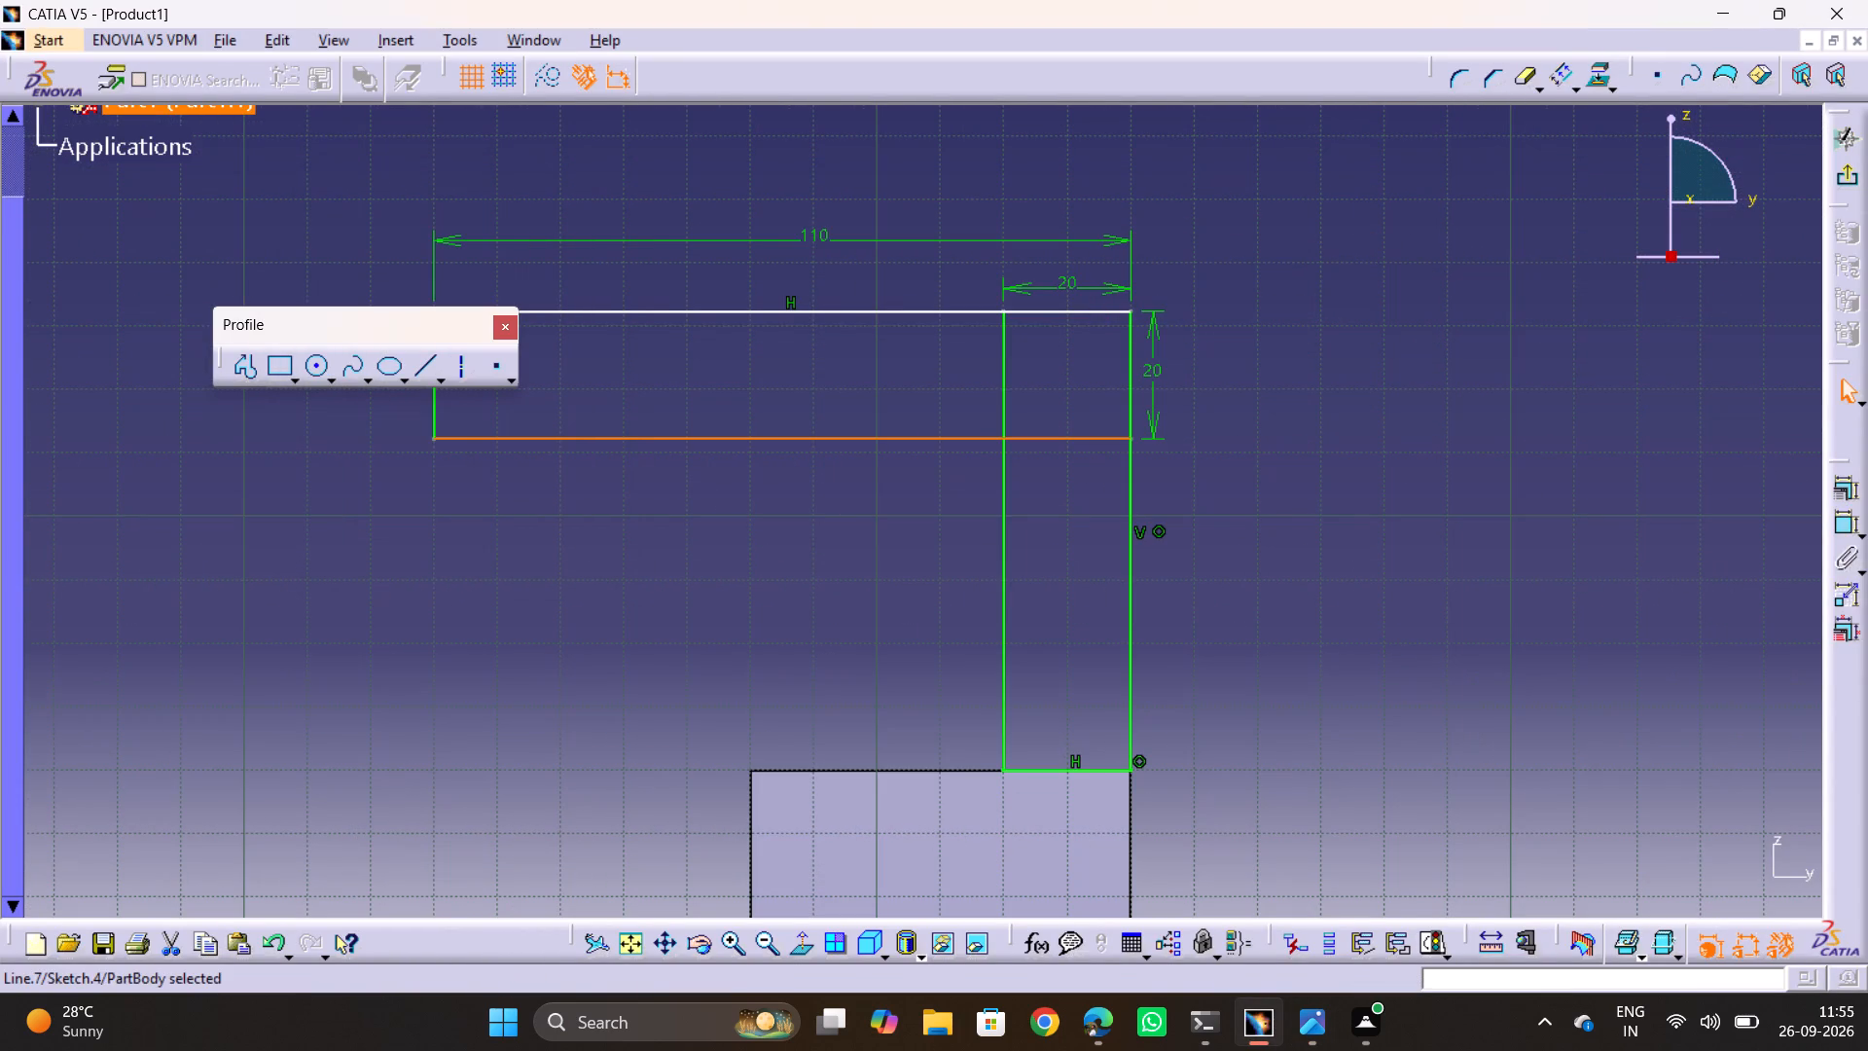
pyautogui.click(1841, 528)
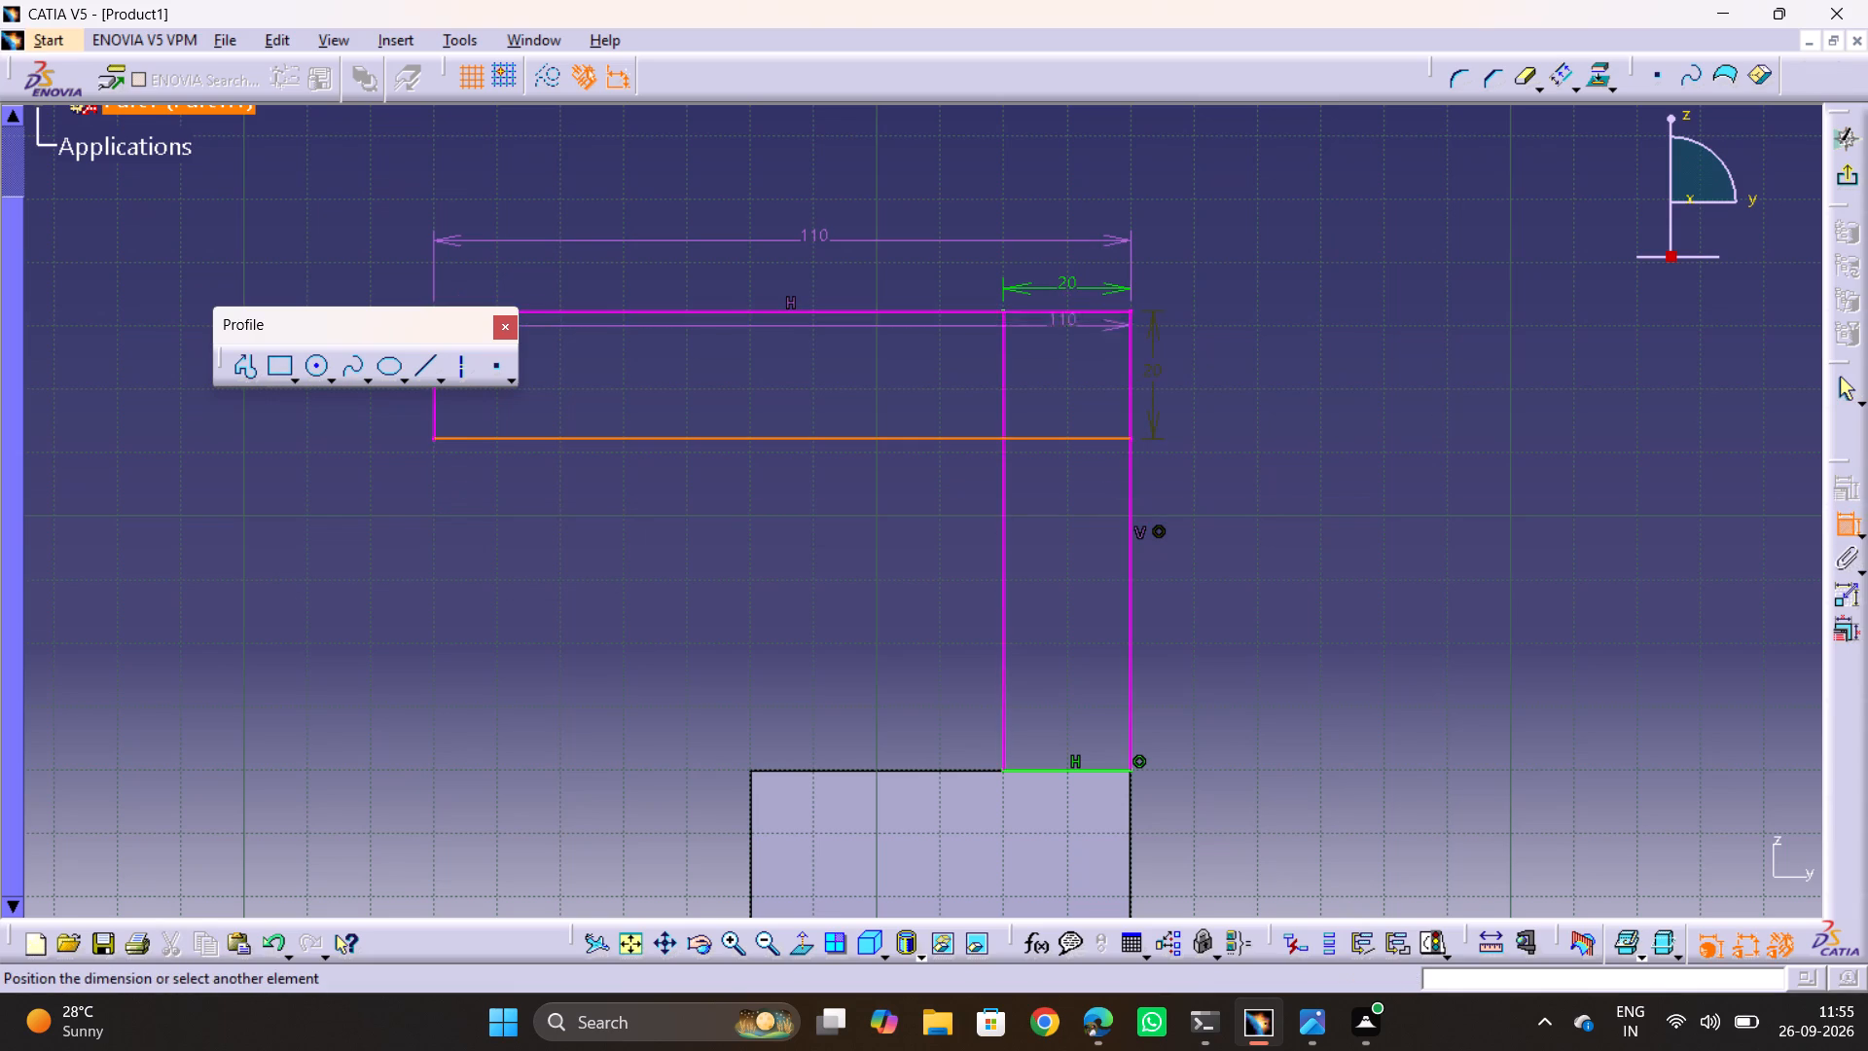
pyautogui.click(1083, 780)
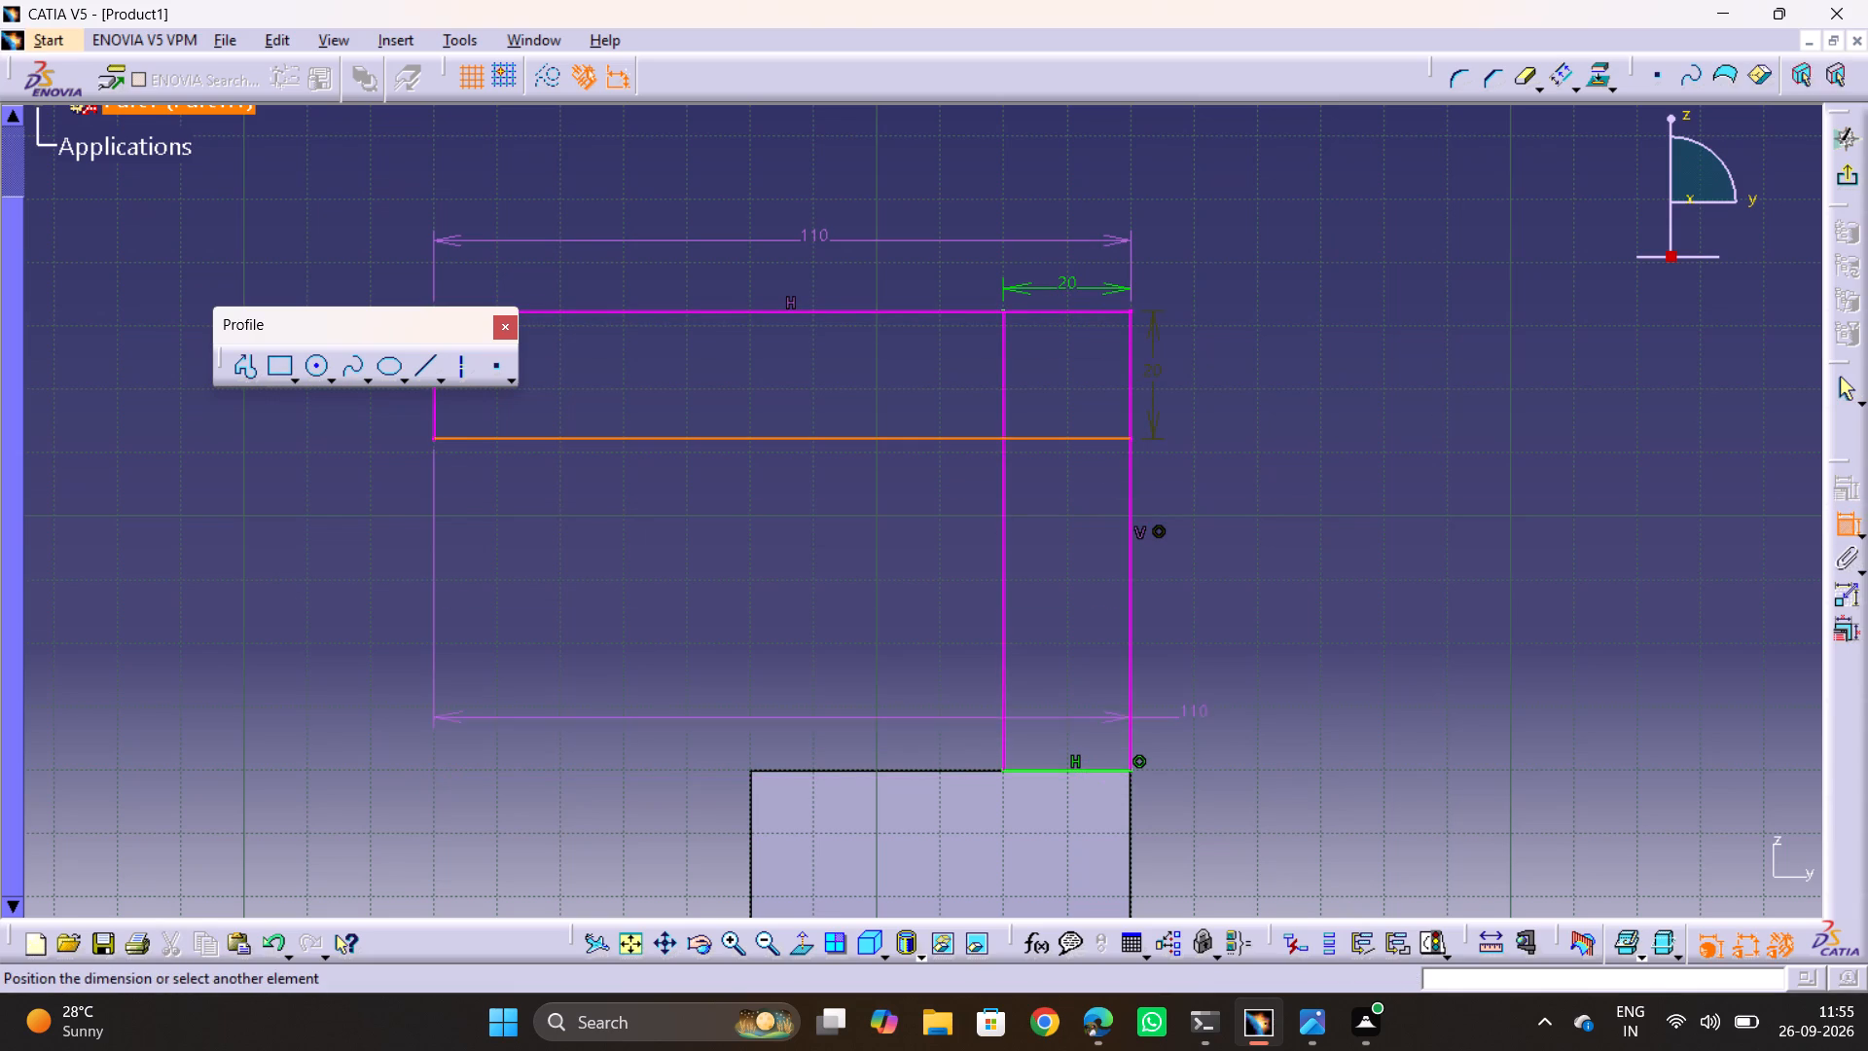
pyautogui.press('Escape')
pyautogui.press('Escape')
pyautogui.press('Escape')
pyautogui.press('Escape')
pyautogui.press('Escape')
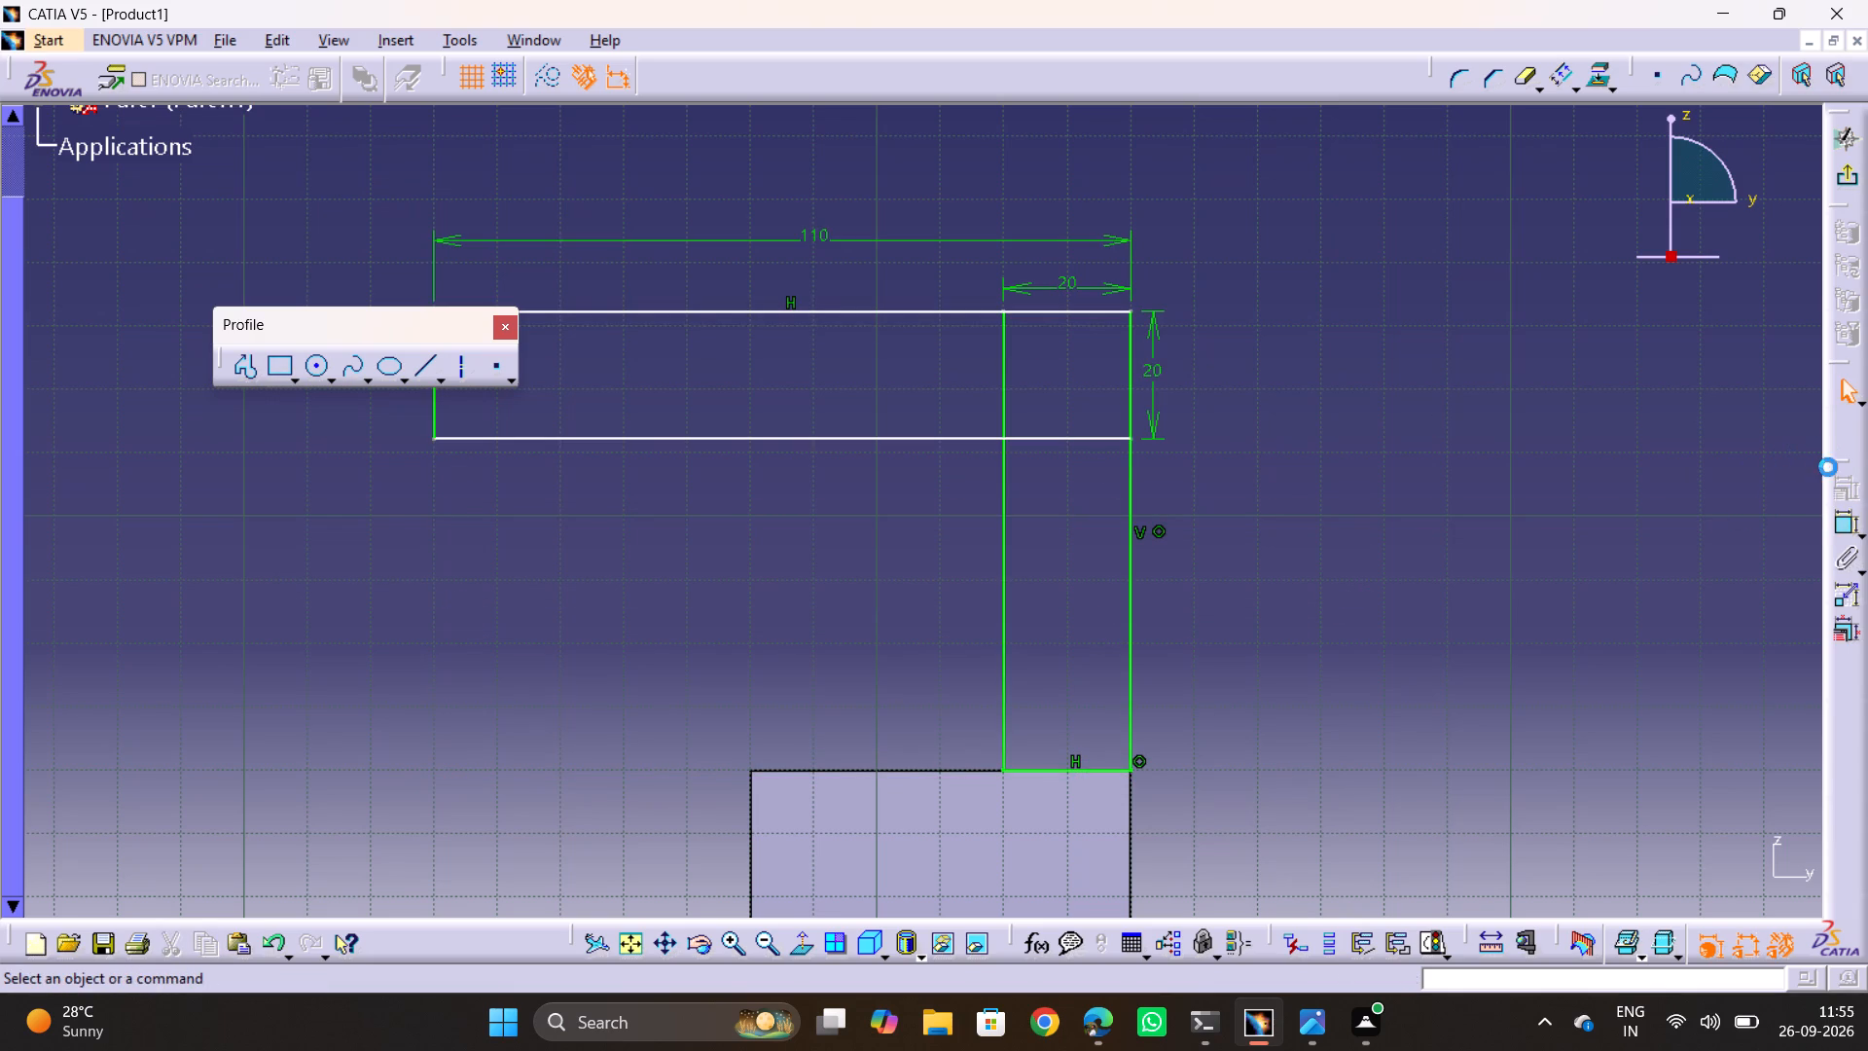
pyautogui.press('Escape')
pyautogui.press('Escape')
# Dimension the distance from the profile's short base line to the arm's upper line and set it to 75 mm, per 1.jpg.
pyautogui.click(1851, 528)
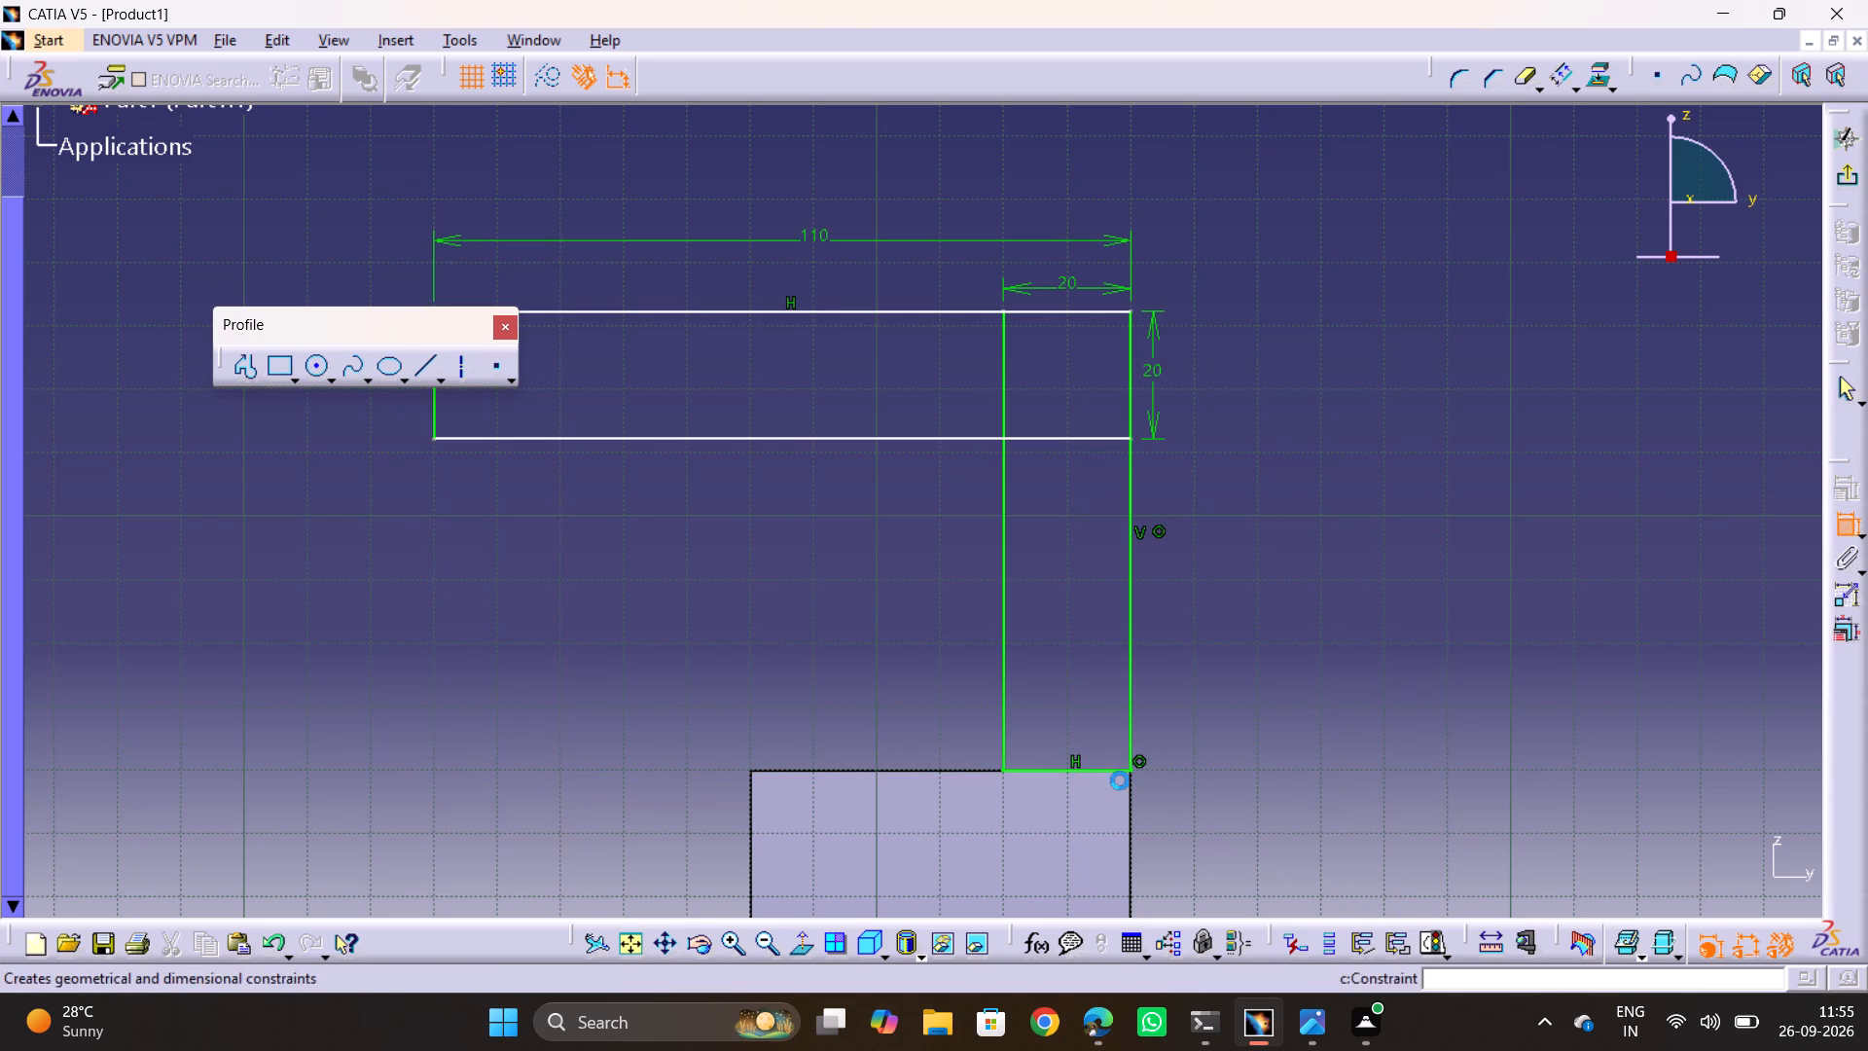
pyautogui.click(1110, 769)
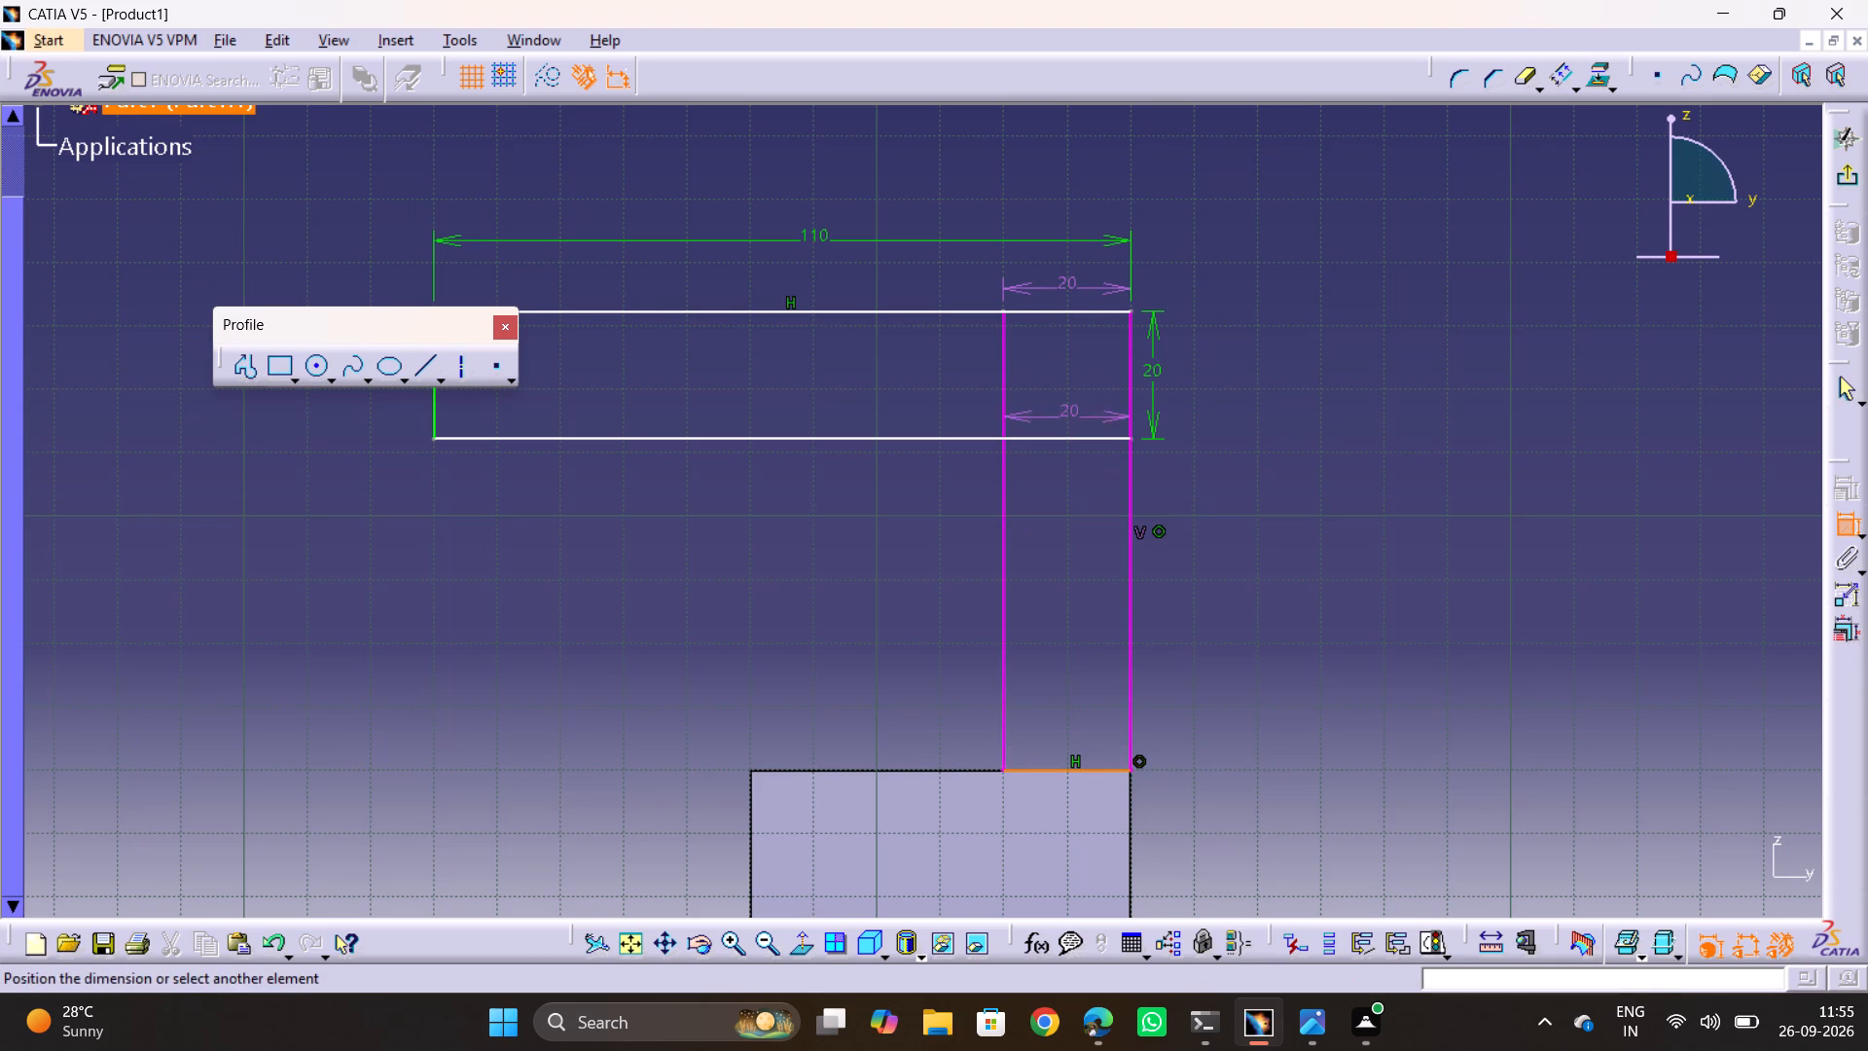
pyautogui.click(1075, 311)
pyautogui.click(1473, 549)
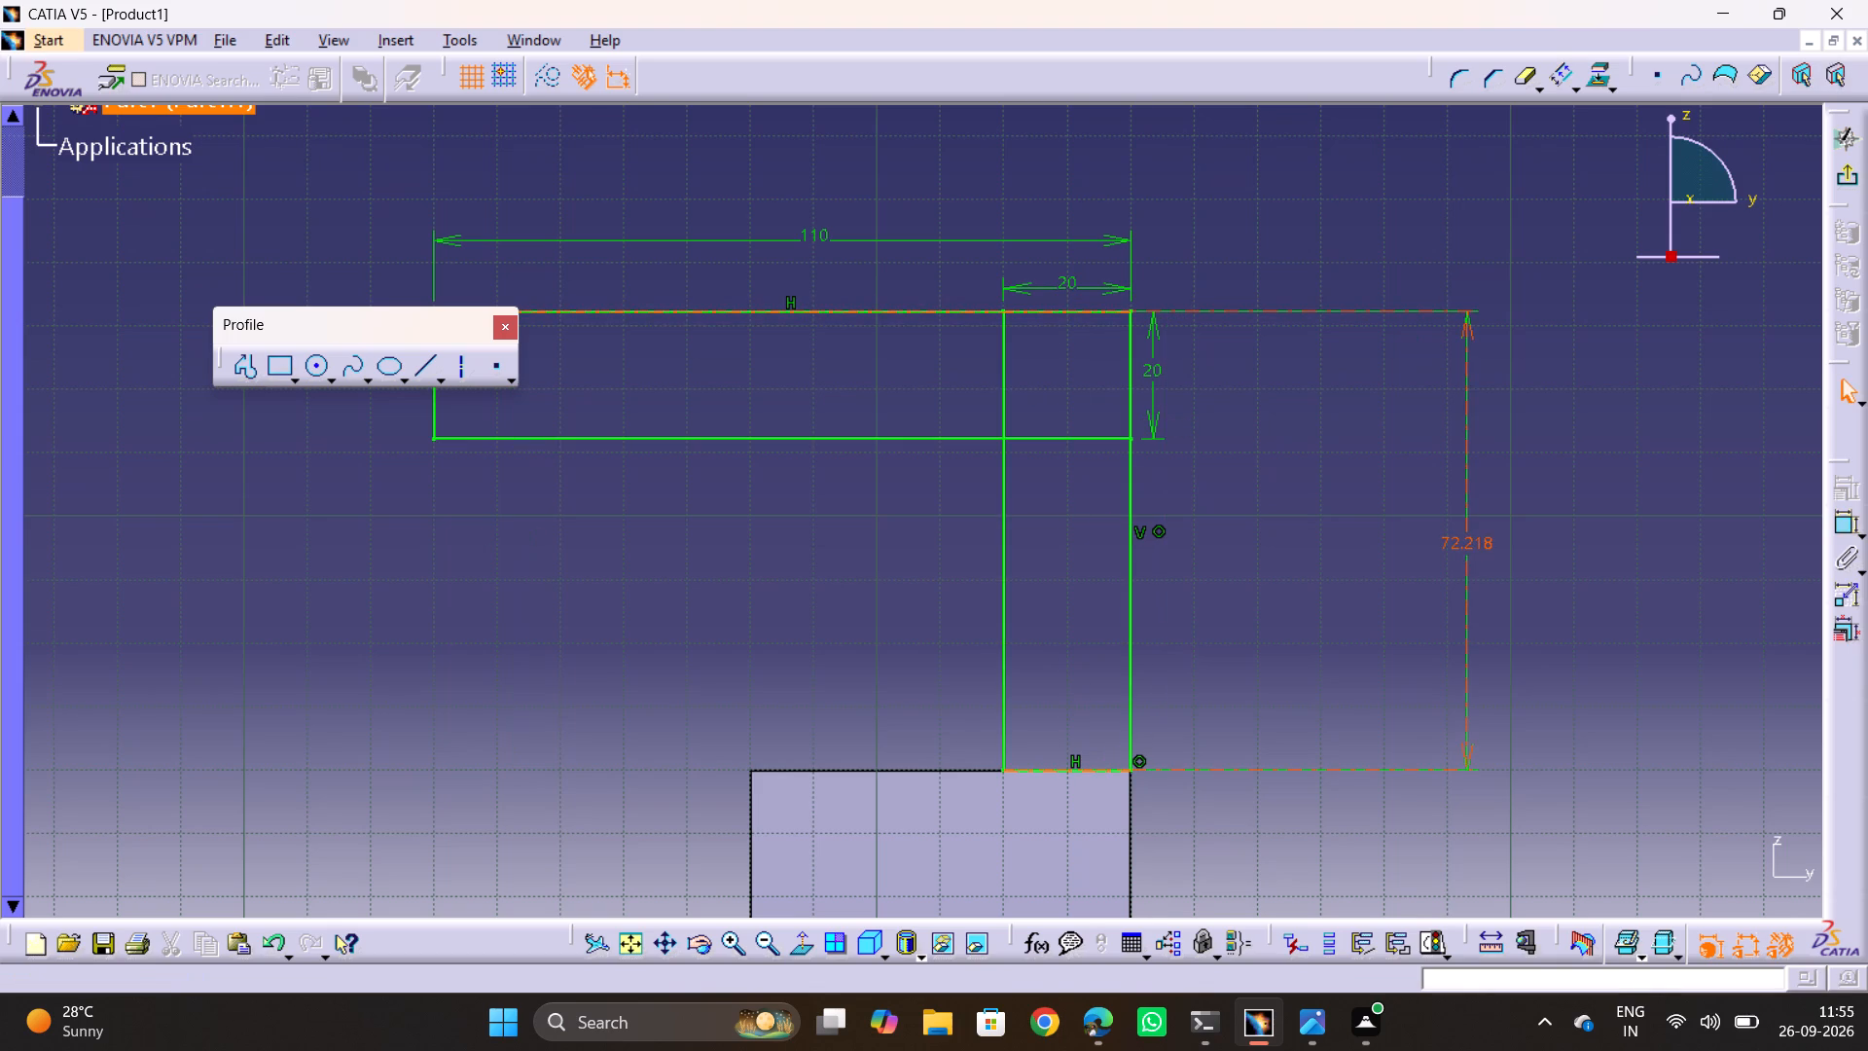
pyautogui.hotkey('alt', 'Tab')
pyautogui.hotkey('alt', 'Tab')
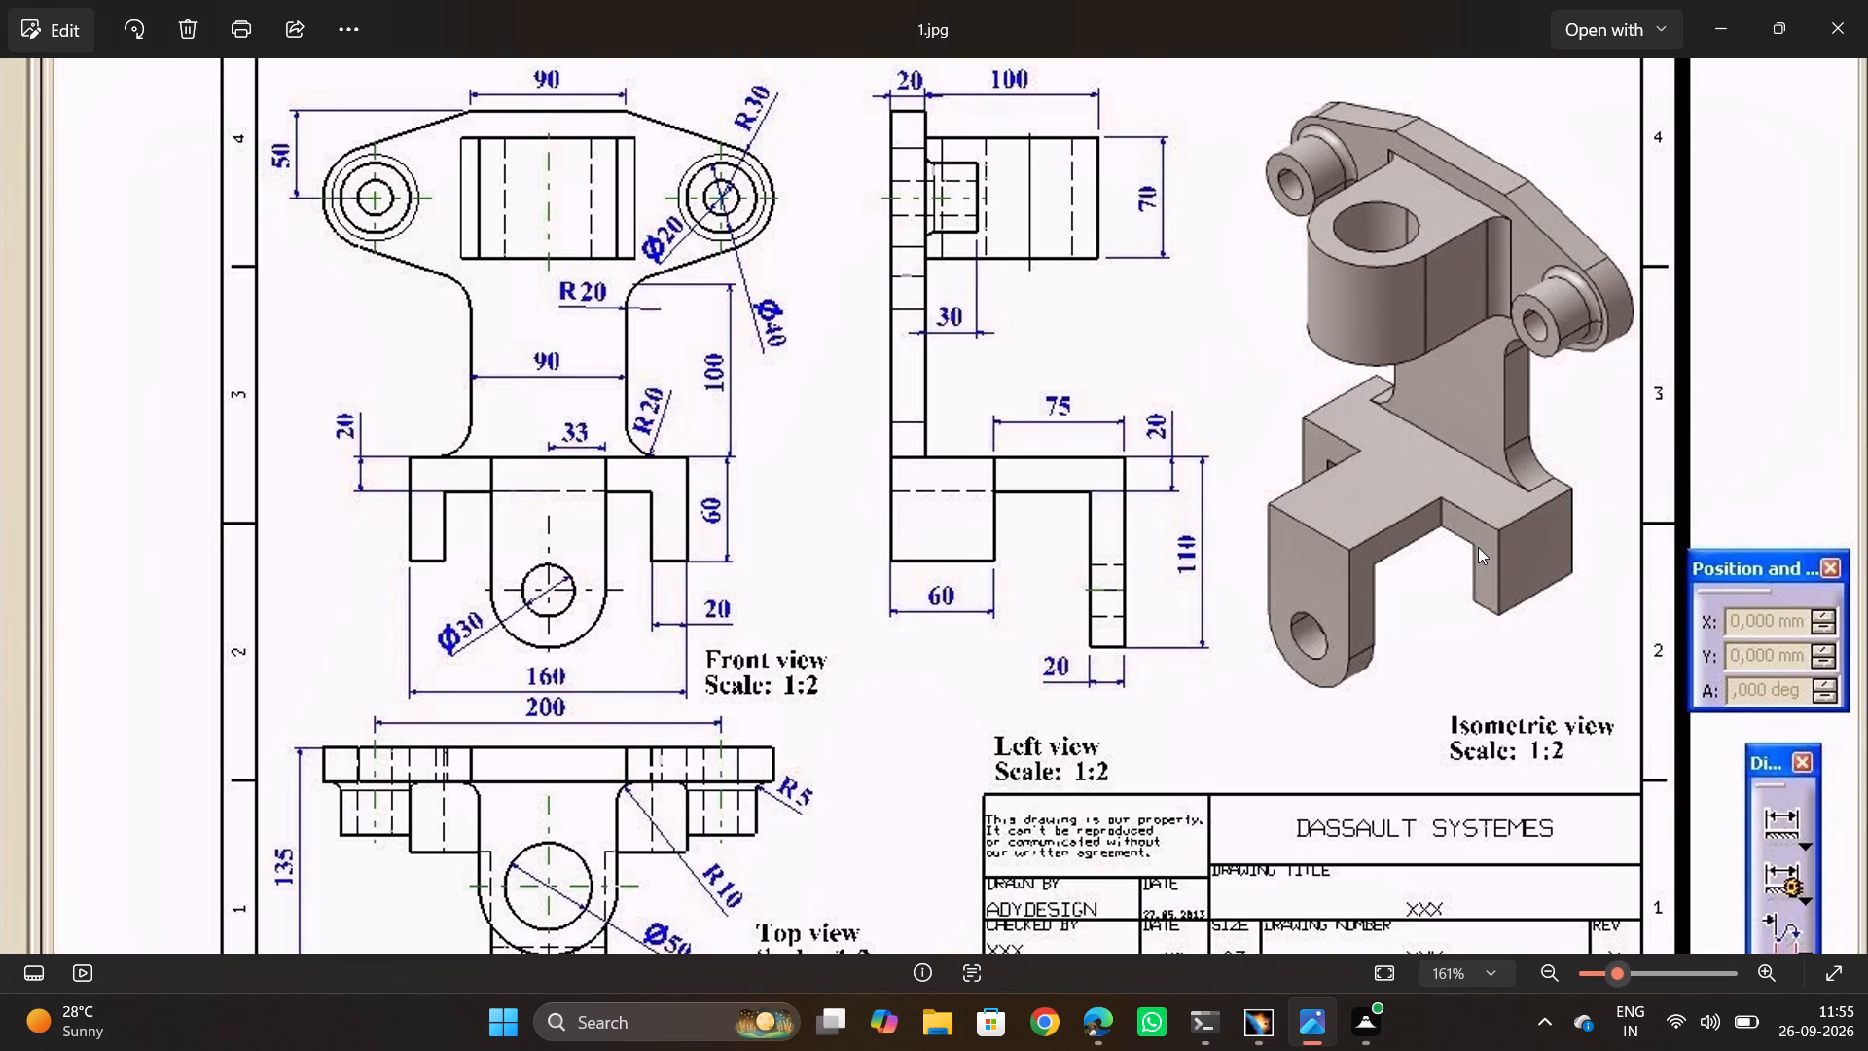
pyautogui.doubleClick(1478, 547)
pyautogui.write('75')
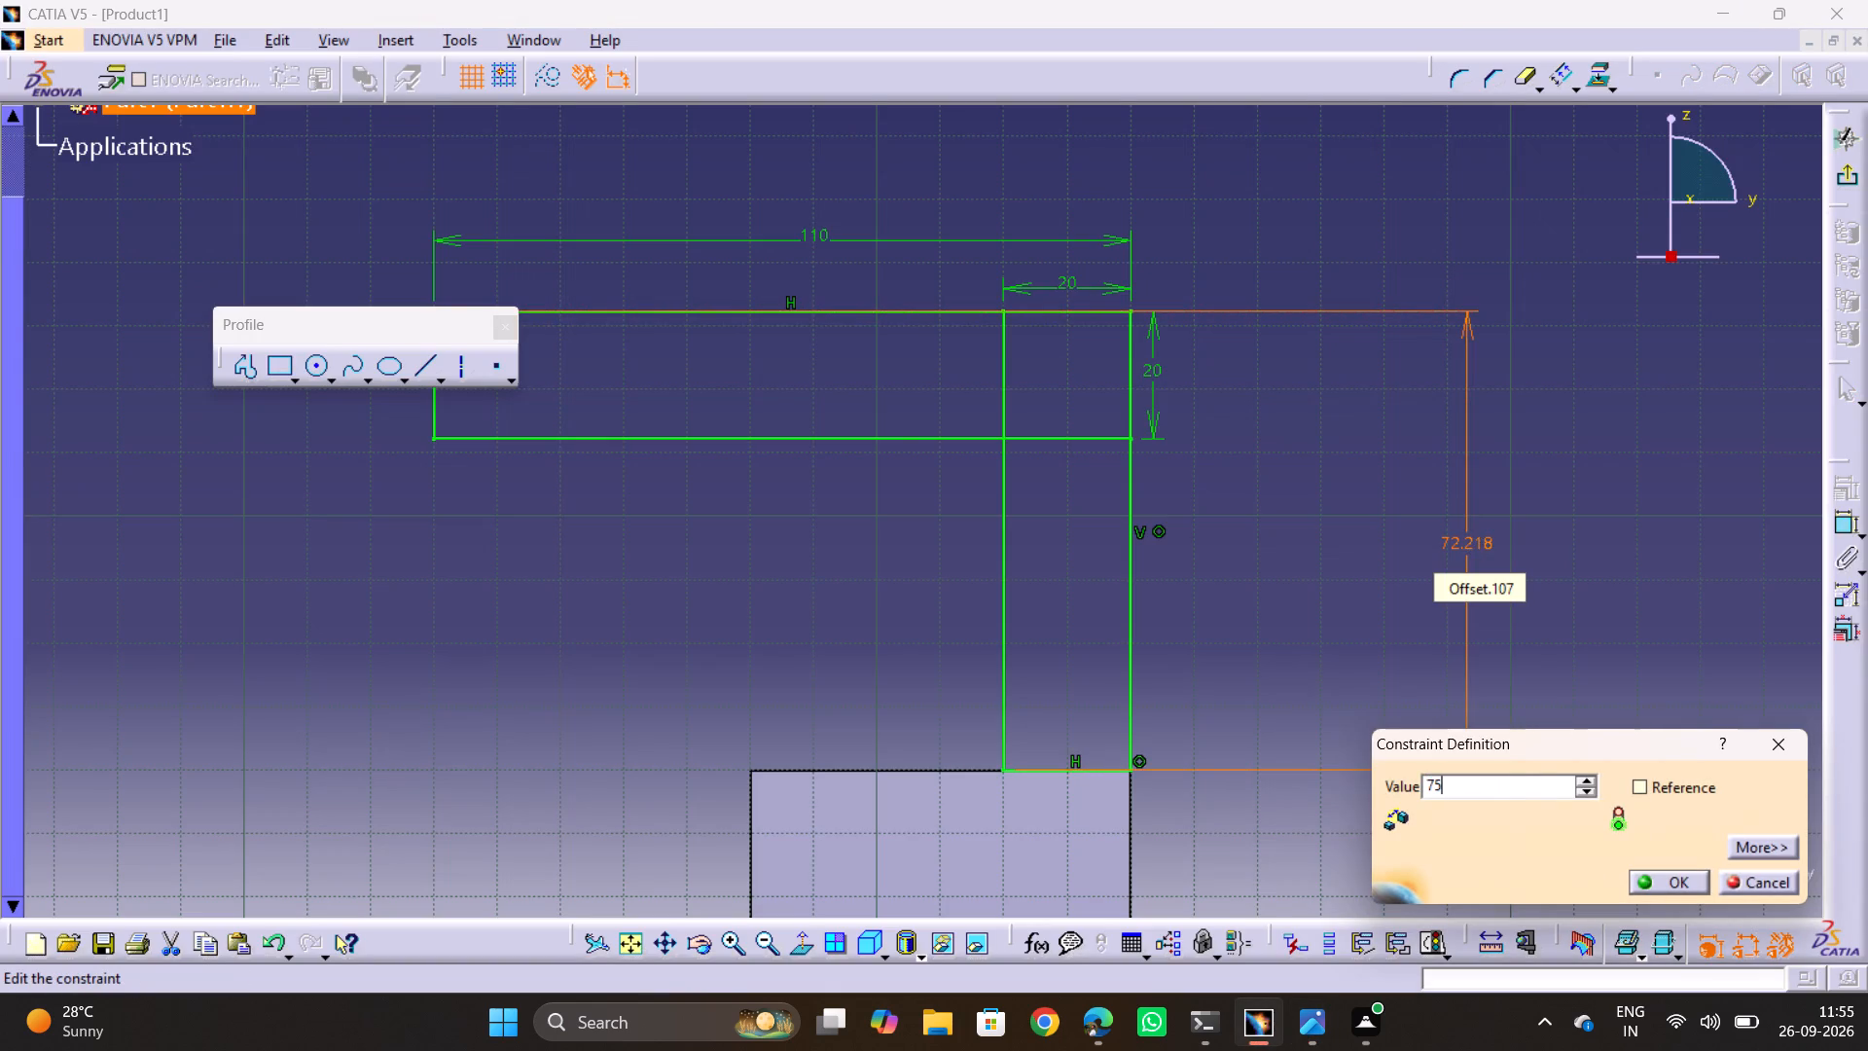
pyautogui.press('Return')
pyautogui.click(1329, 544)
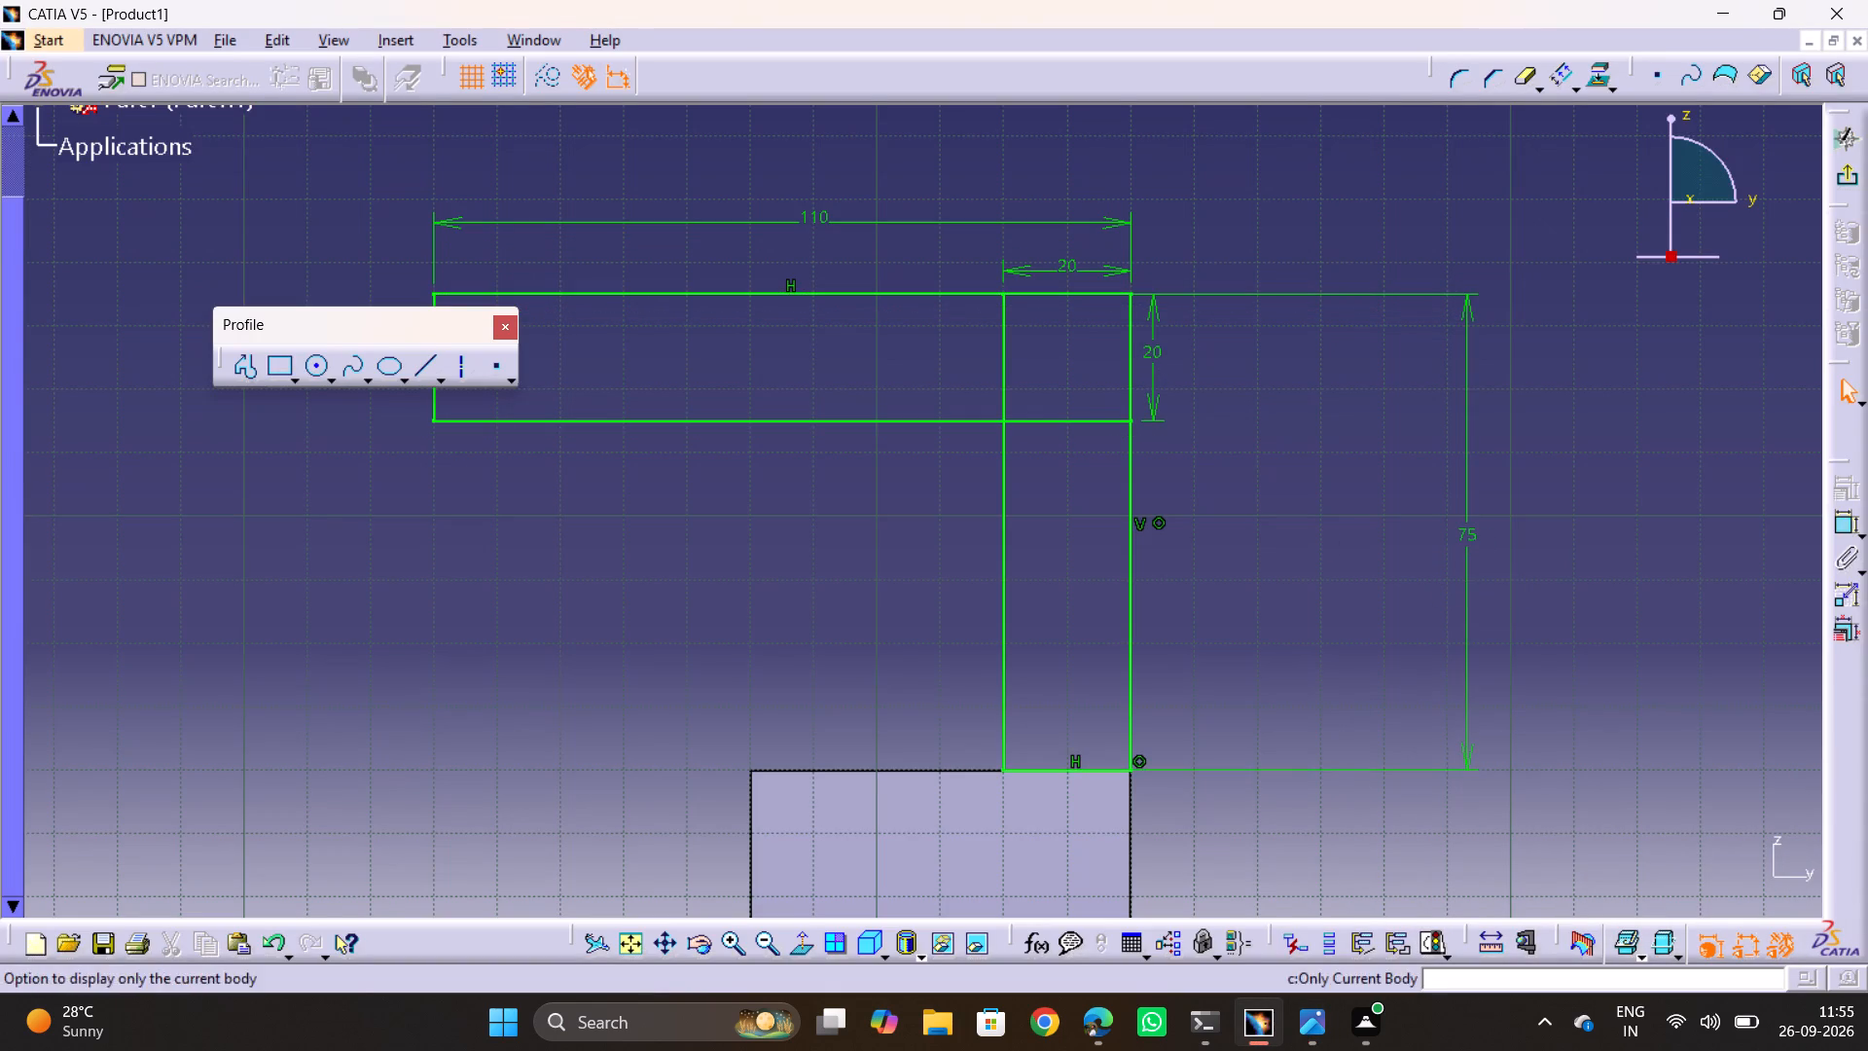
# Quick Trim the two overlapping line segments inside the corner where the 20 mm arm and leg cross, leaving a closed L-shaped profile.
pyautogui.click(1526, 83)
pyautogui.click(1529, 77)
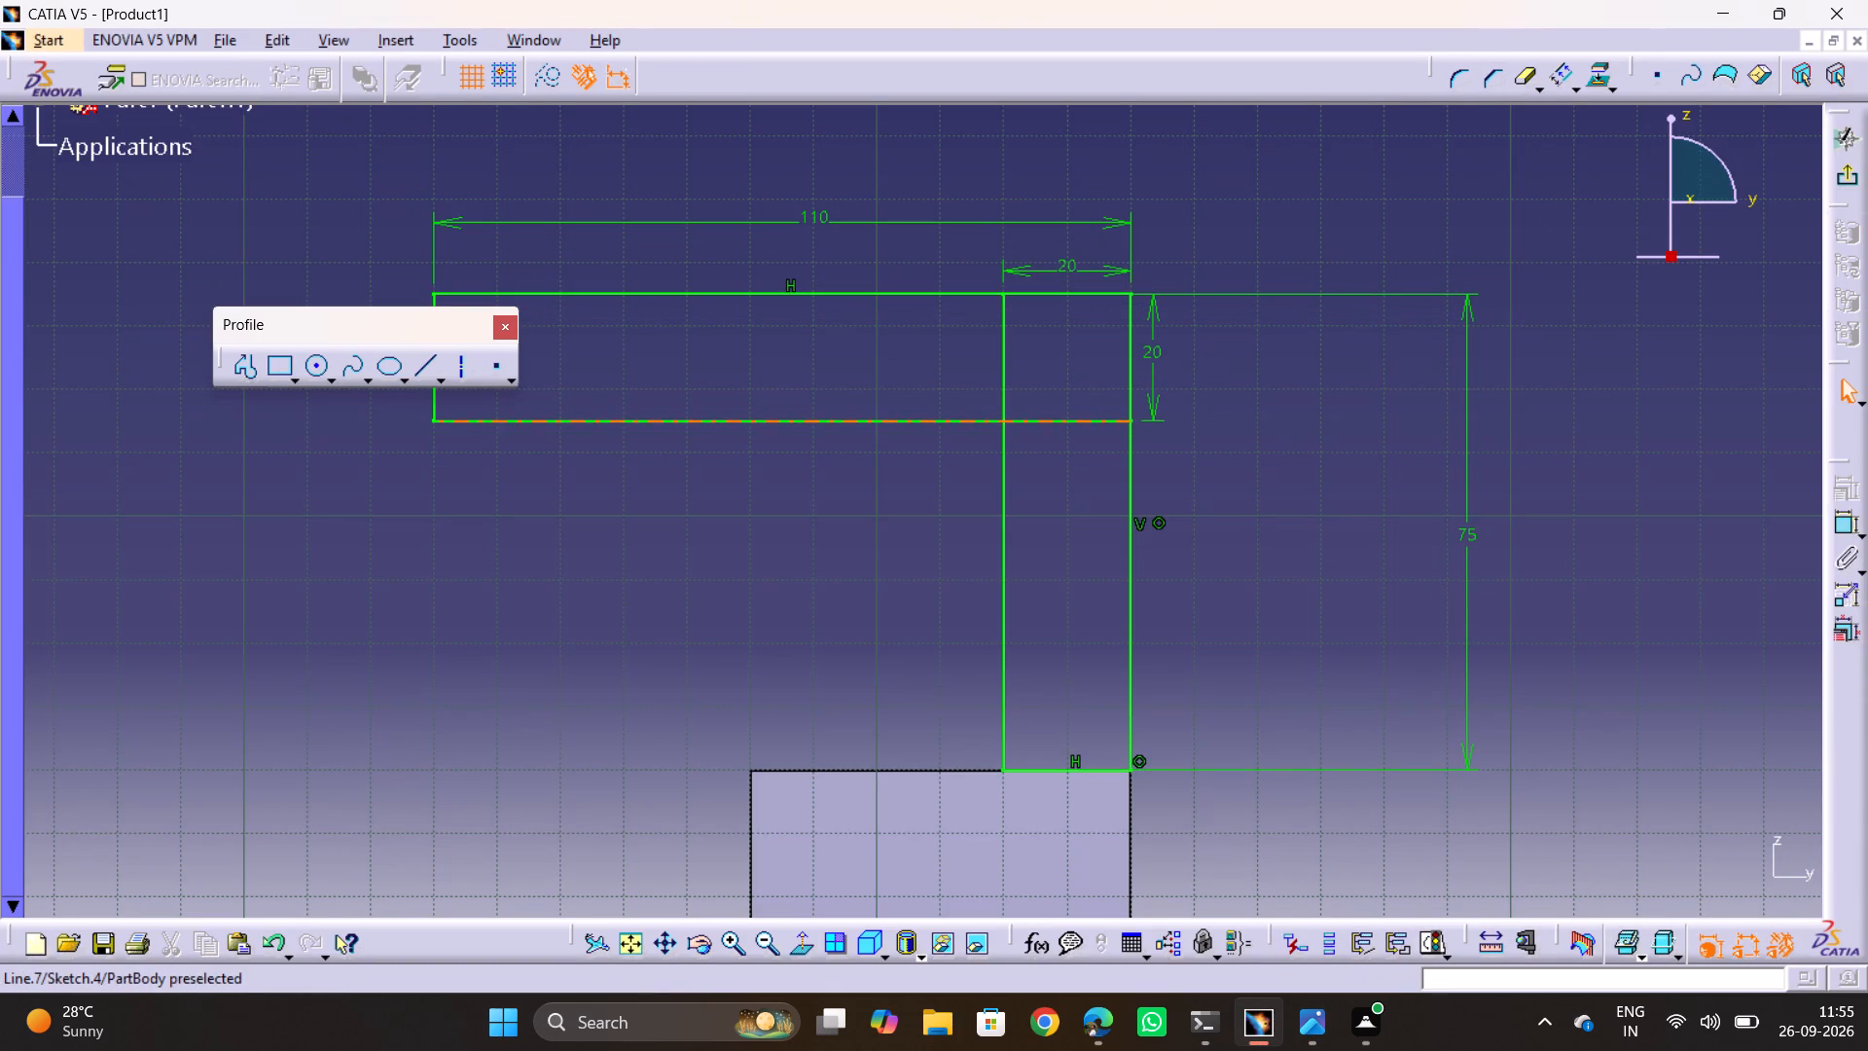
pyautogui.click(1067, 419)
pyautogui.tripleClick(1524, 68)
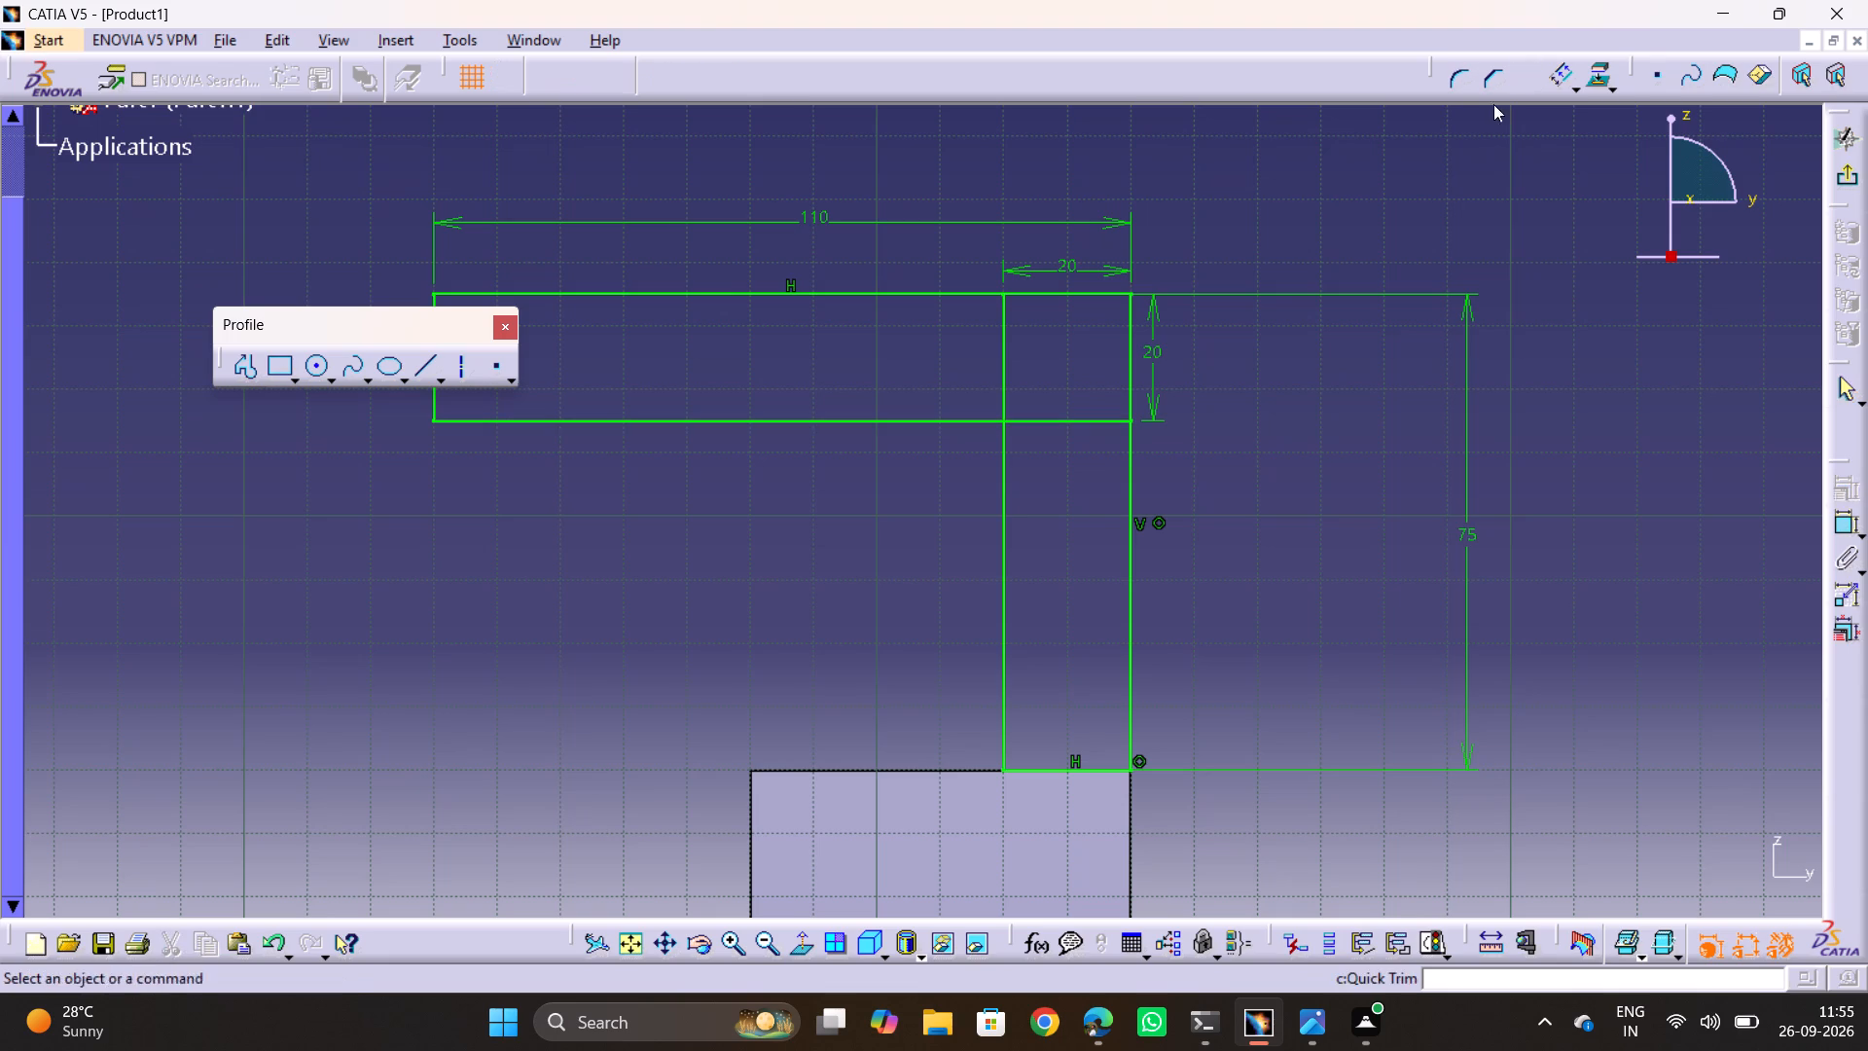
pyautogui.doubleClick(1529, 74)
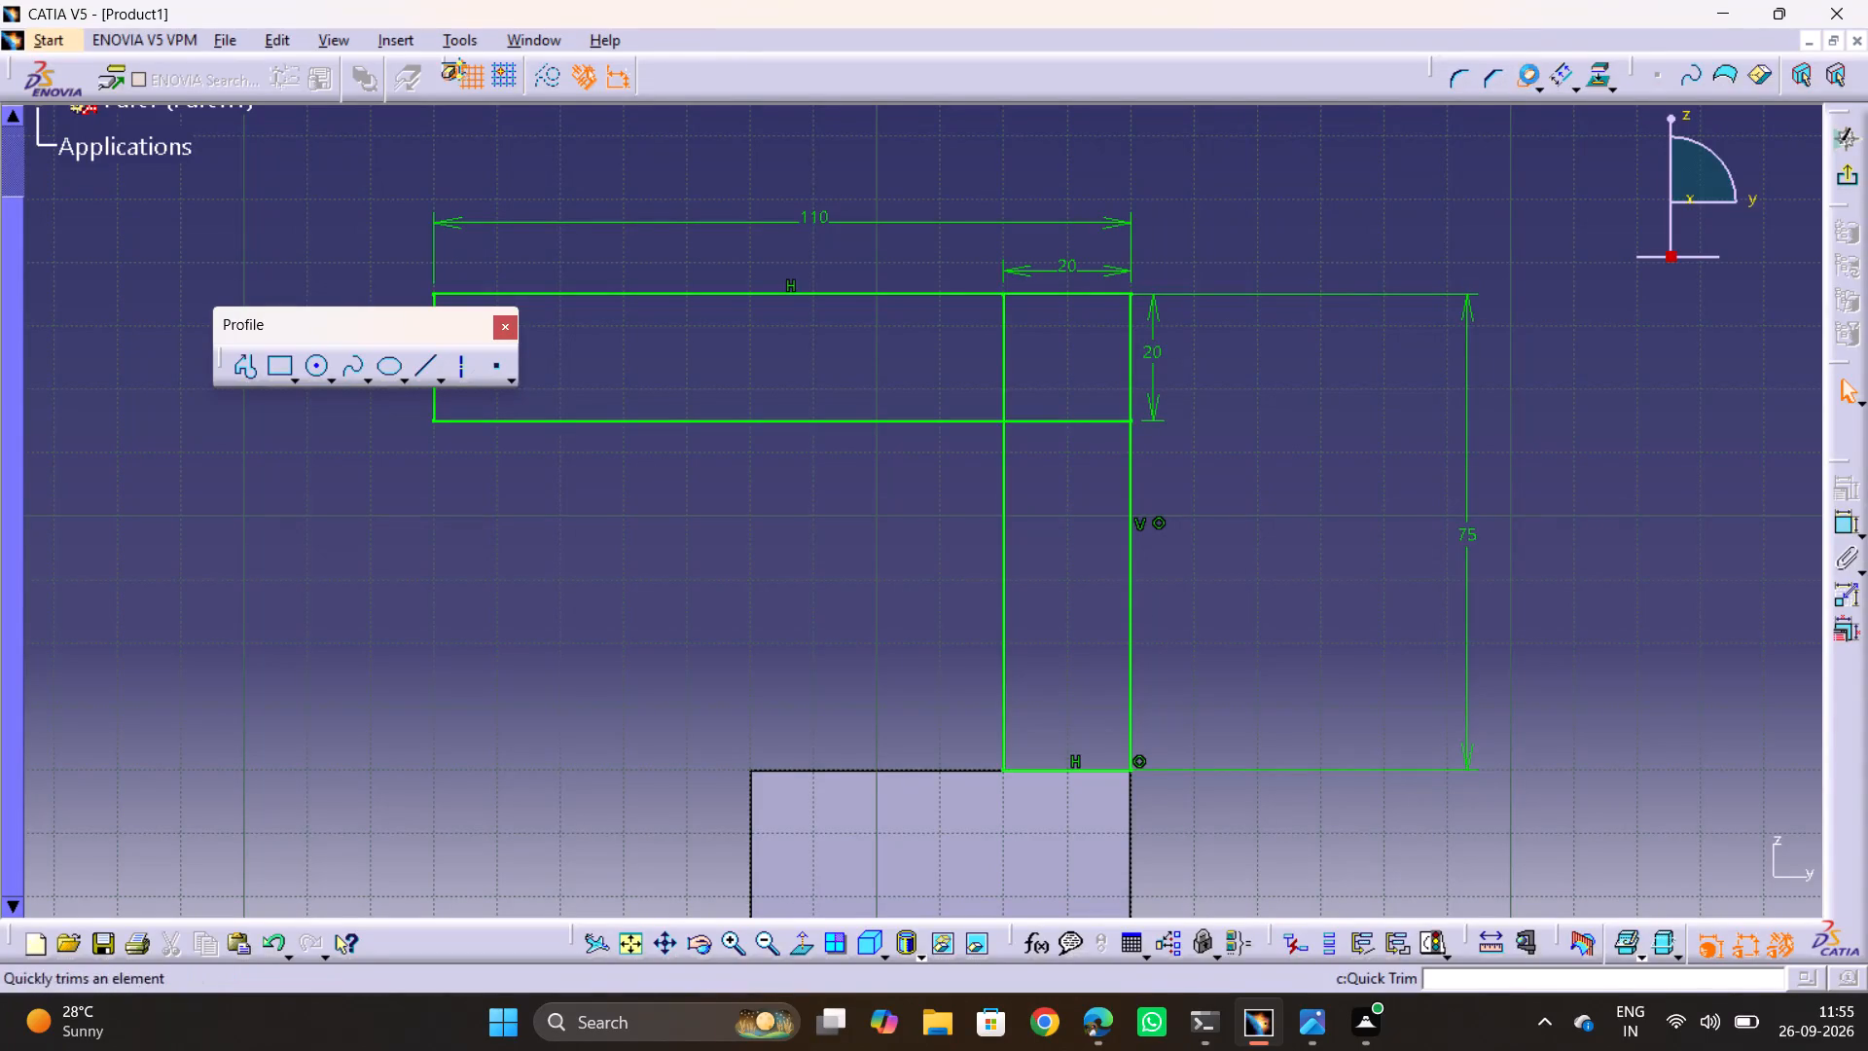
pyautogui.click(1076, 420)
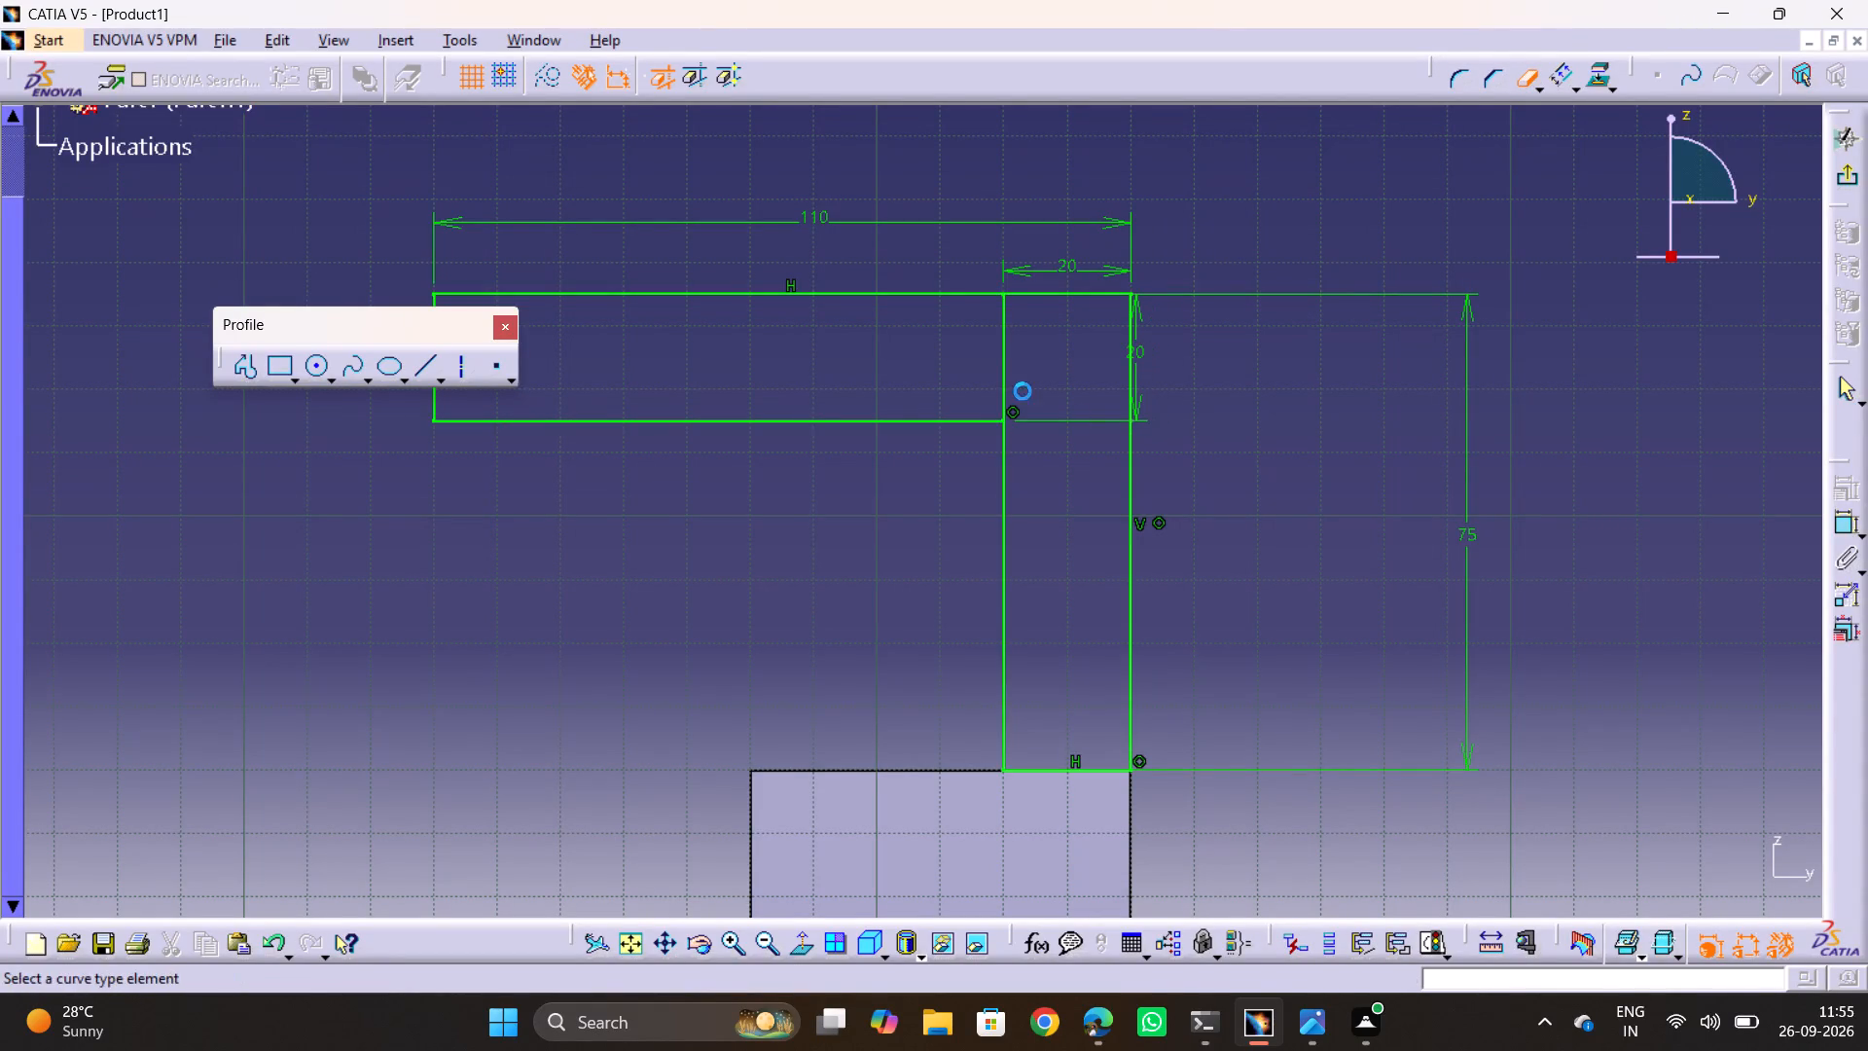
pyautogui.click(1003, 340)
pyautogui.click(1244, 478)
pyautogui.press('Escape')
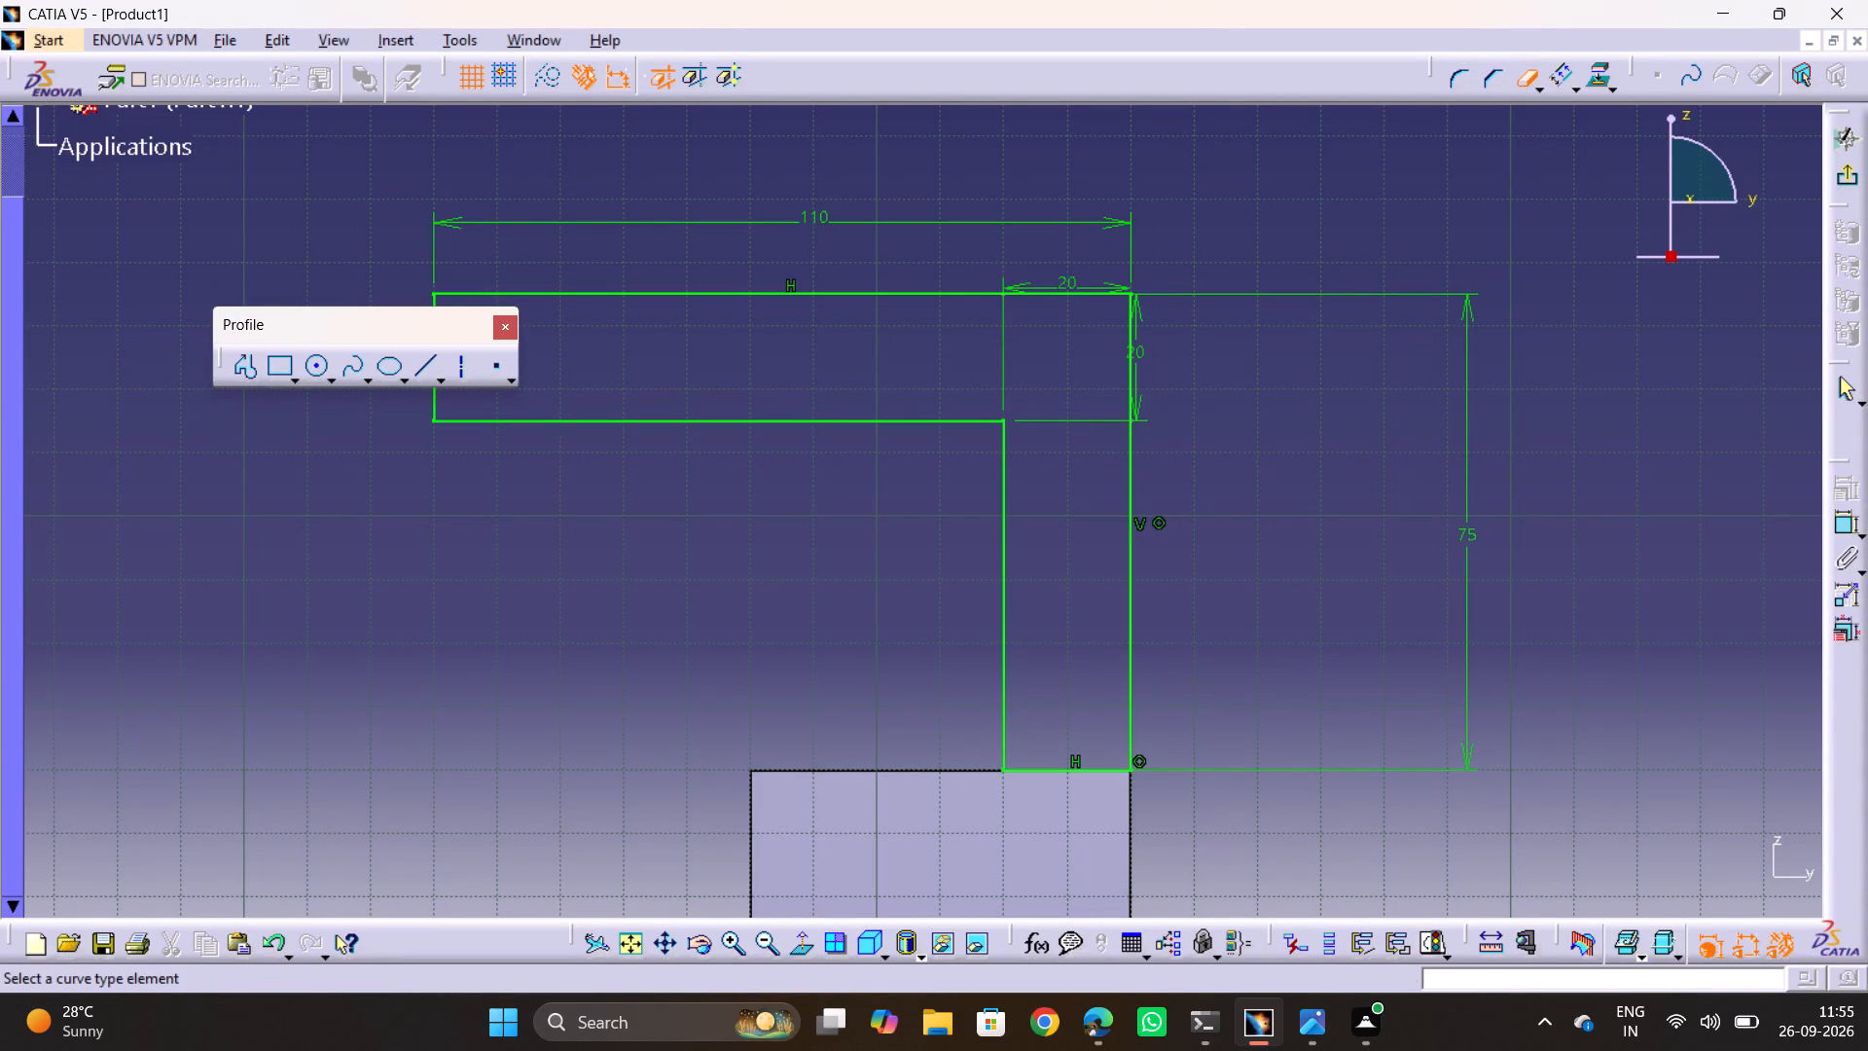
pyautogui.press('Escape')
pyautogui.press('Escape')
# Exit the sketch and pad the L-shaped profile 33 mm with mirrored extent, after checking the width in 1.jpg.
pyautogui.hotkey('alt', 'Tab')
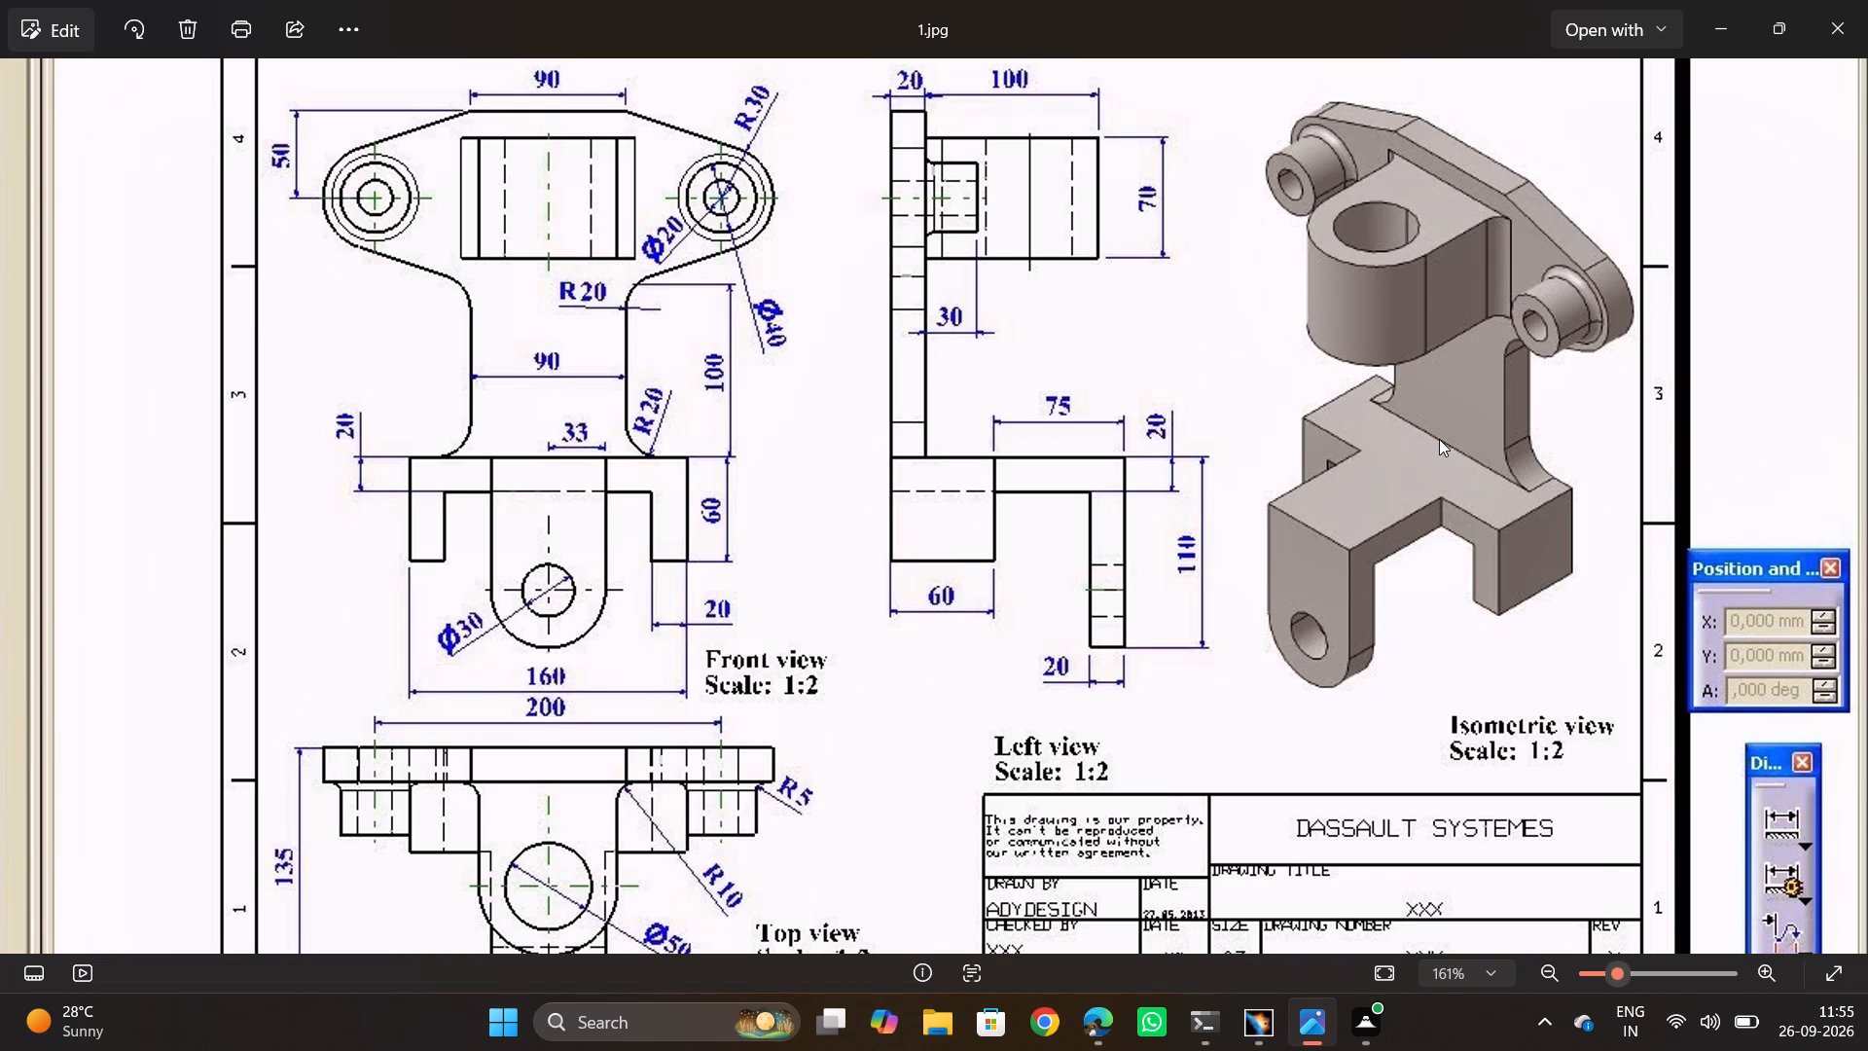
pyautogui.hotkey('alt', 'Tab')
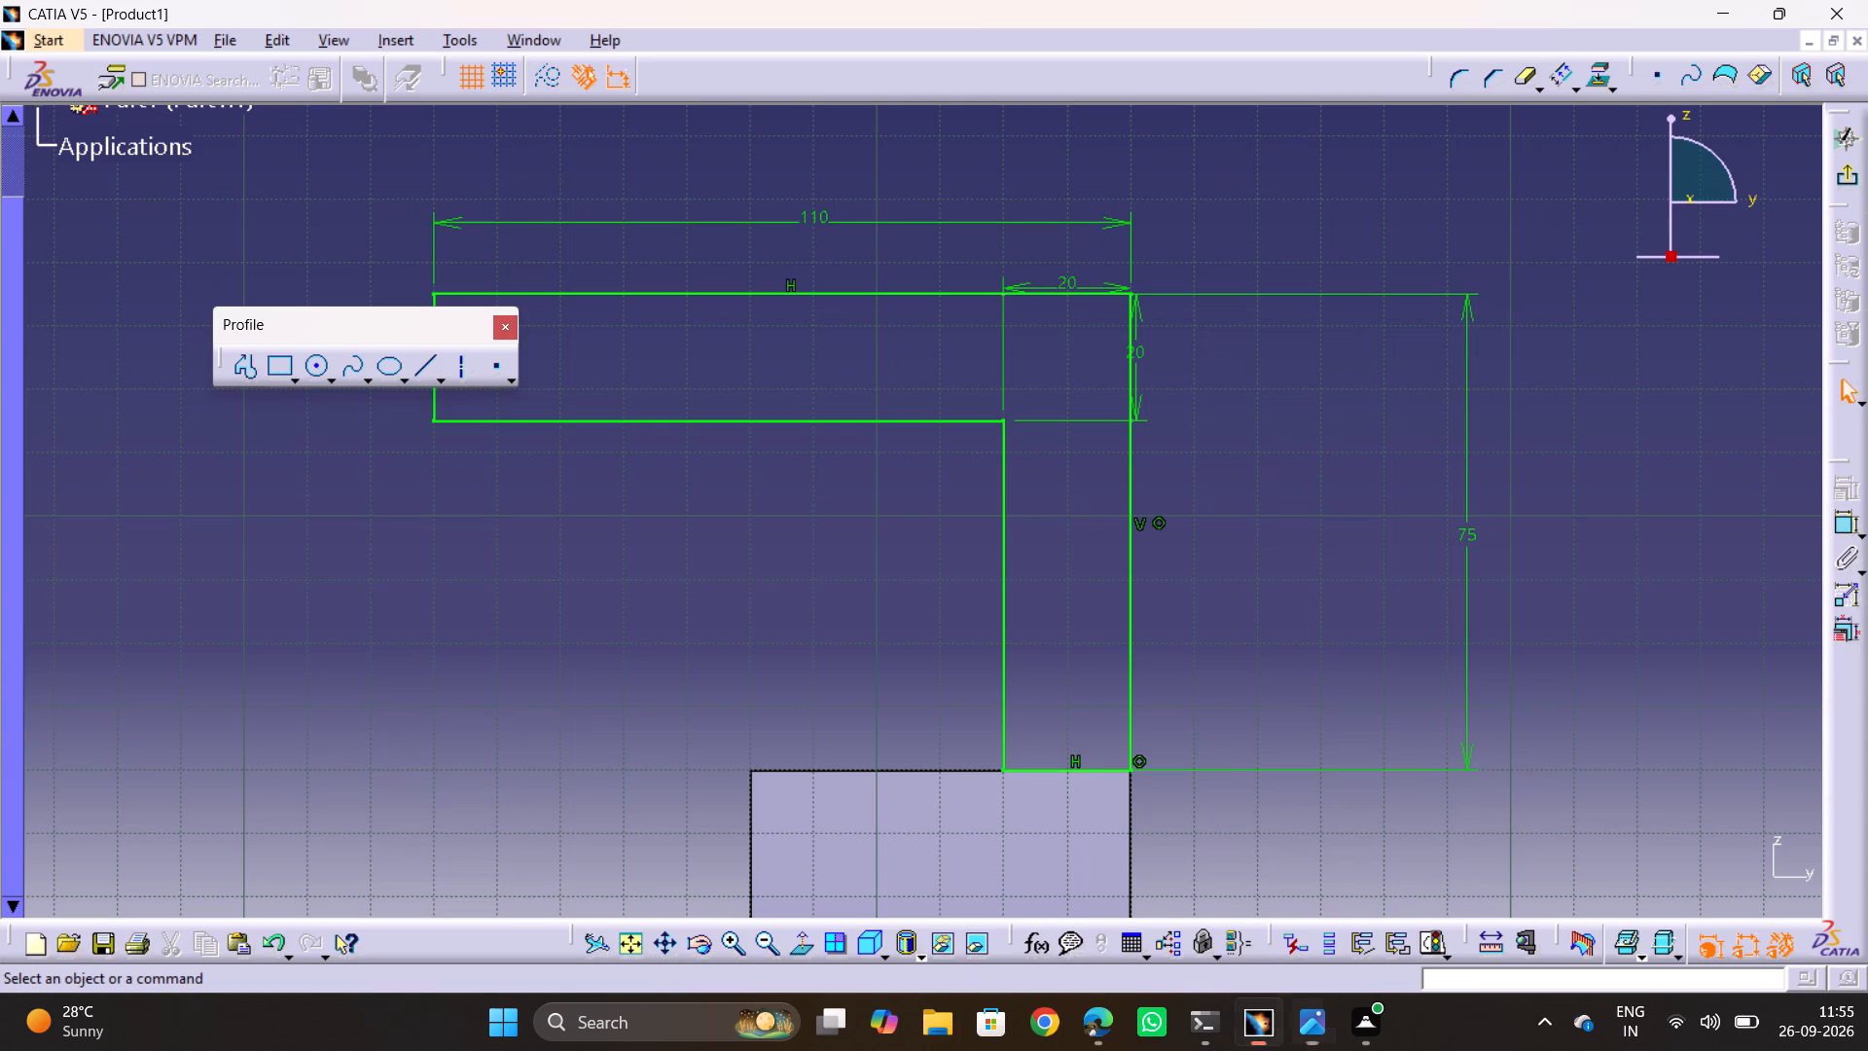
pyautogui.click(1837, 183)
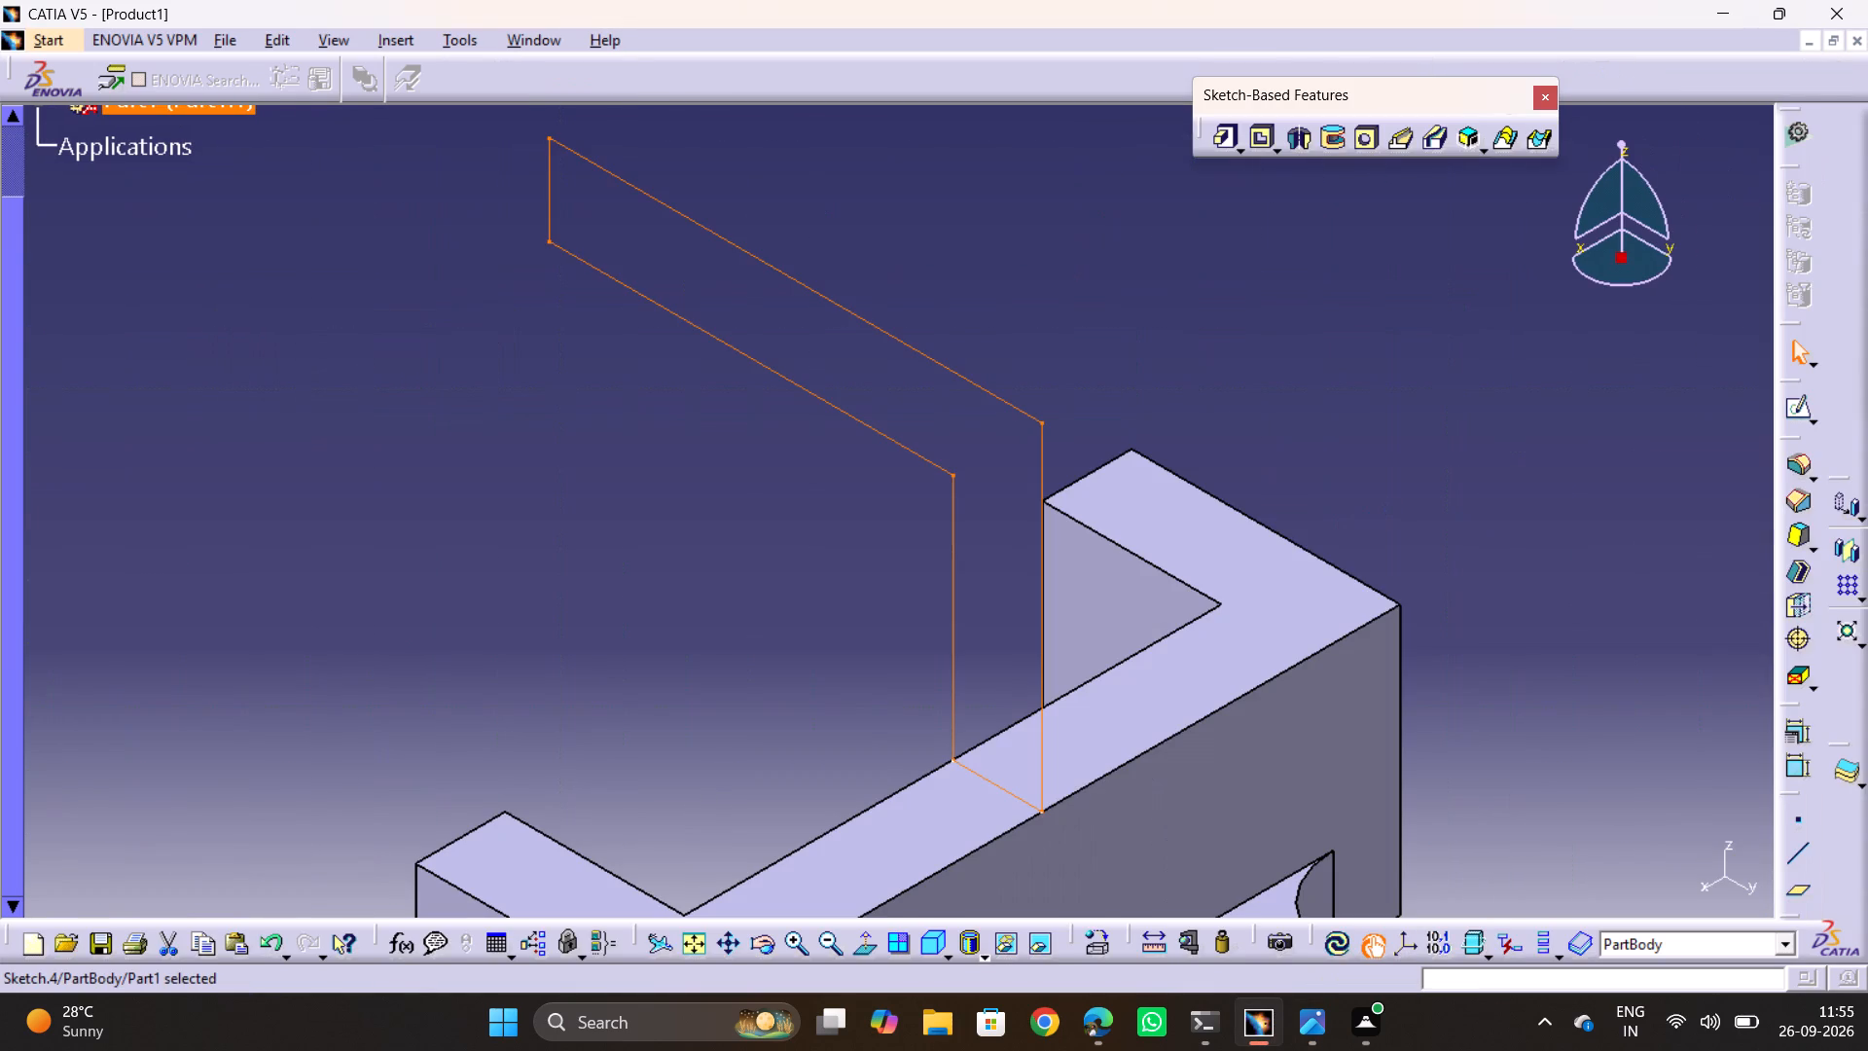
pyautogui.click(1227, 139)
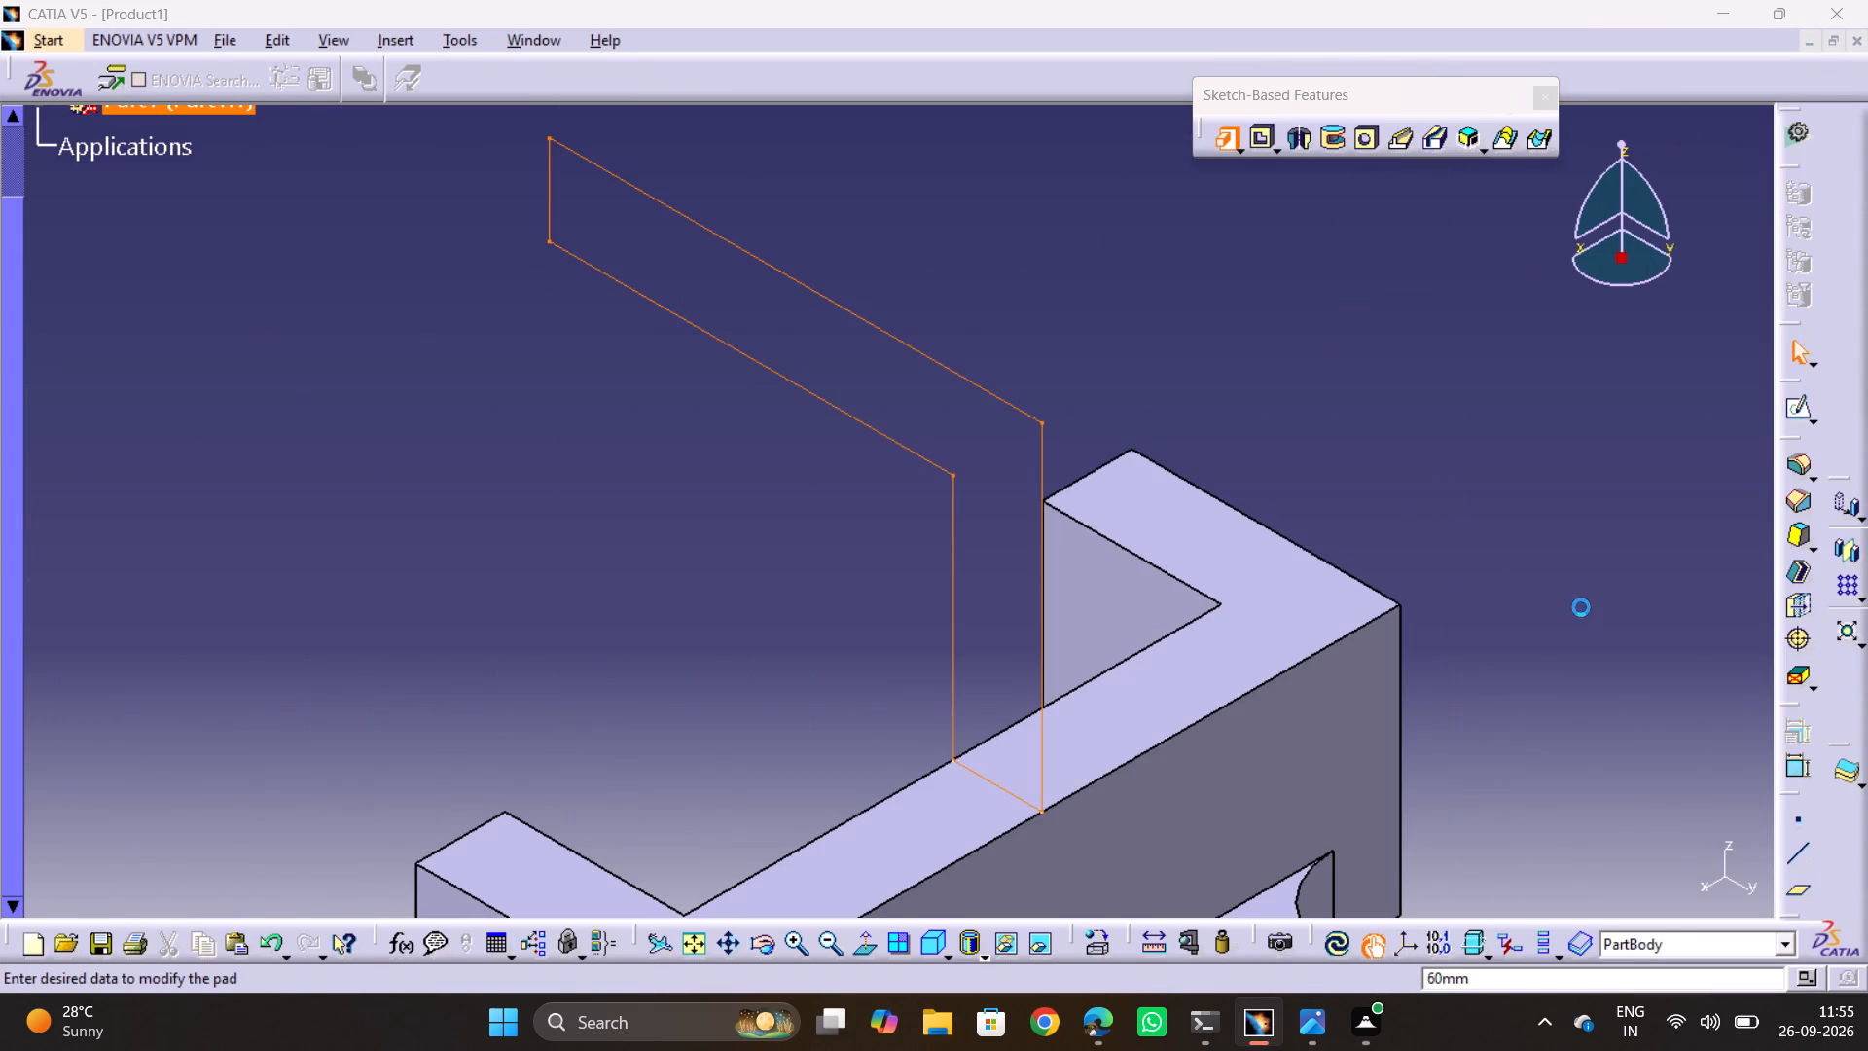
pyautogui.write('33')
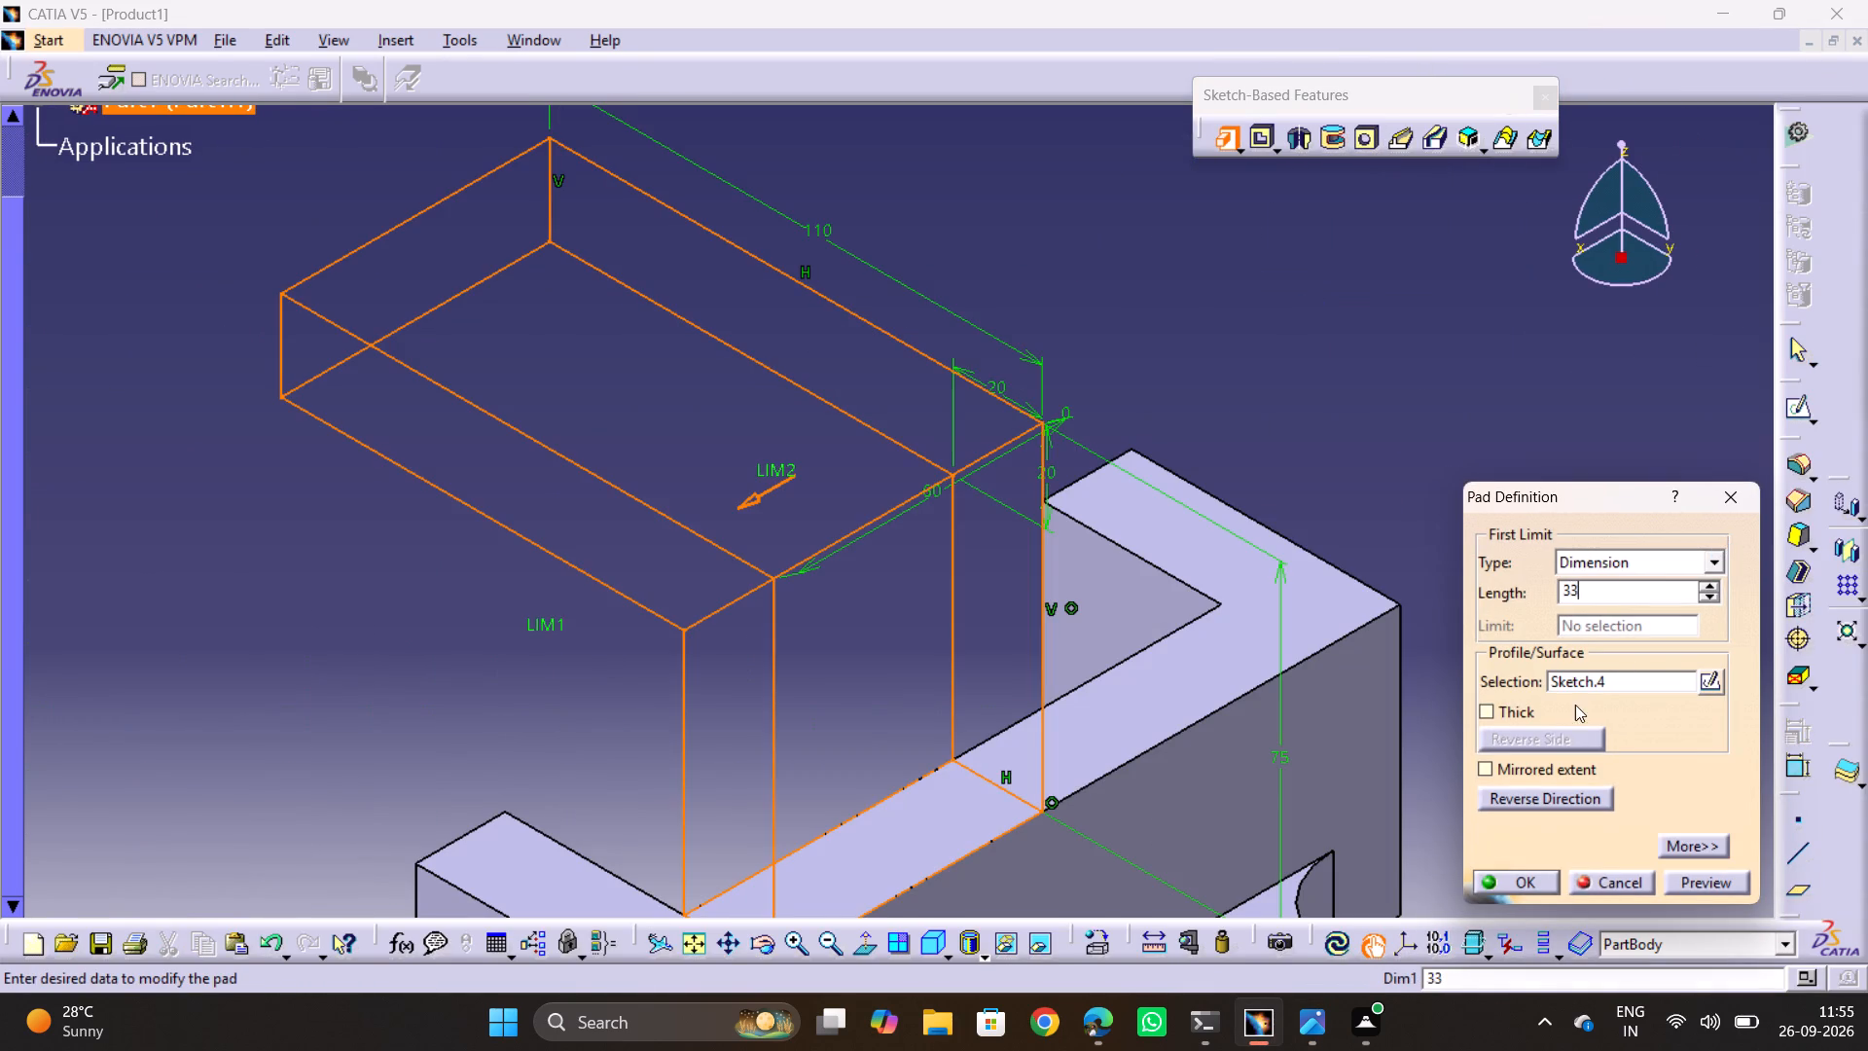
pyautogui.click(1502, 766)
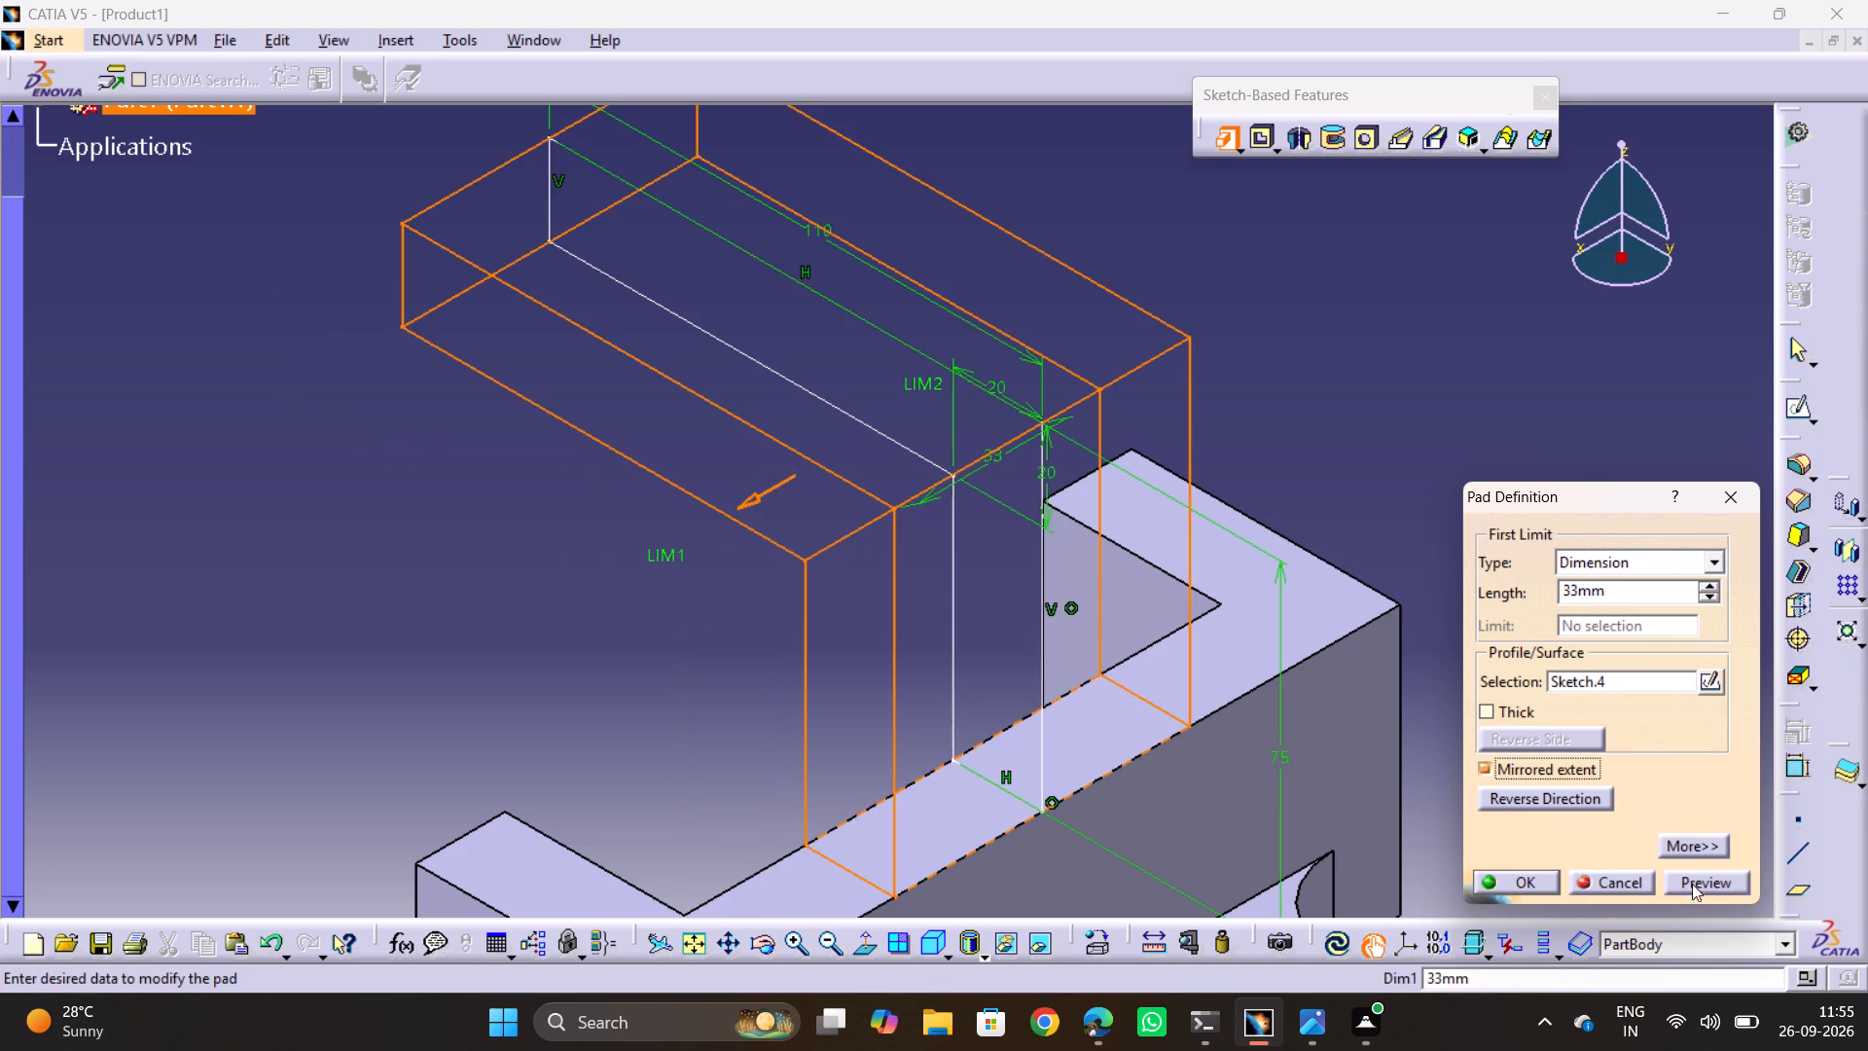
pyautogui.click(1707, 884)
pyautogui.doubleClick(1527, 878)
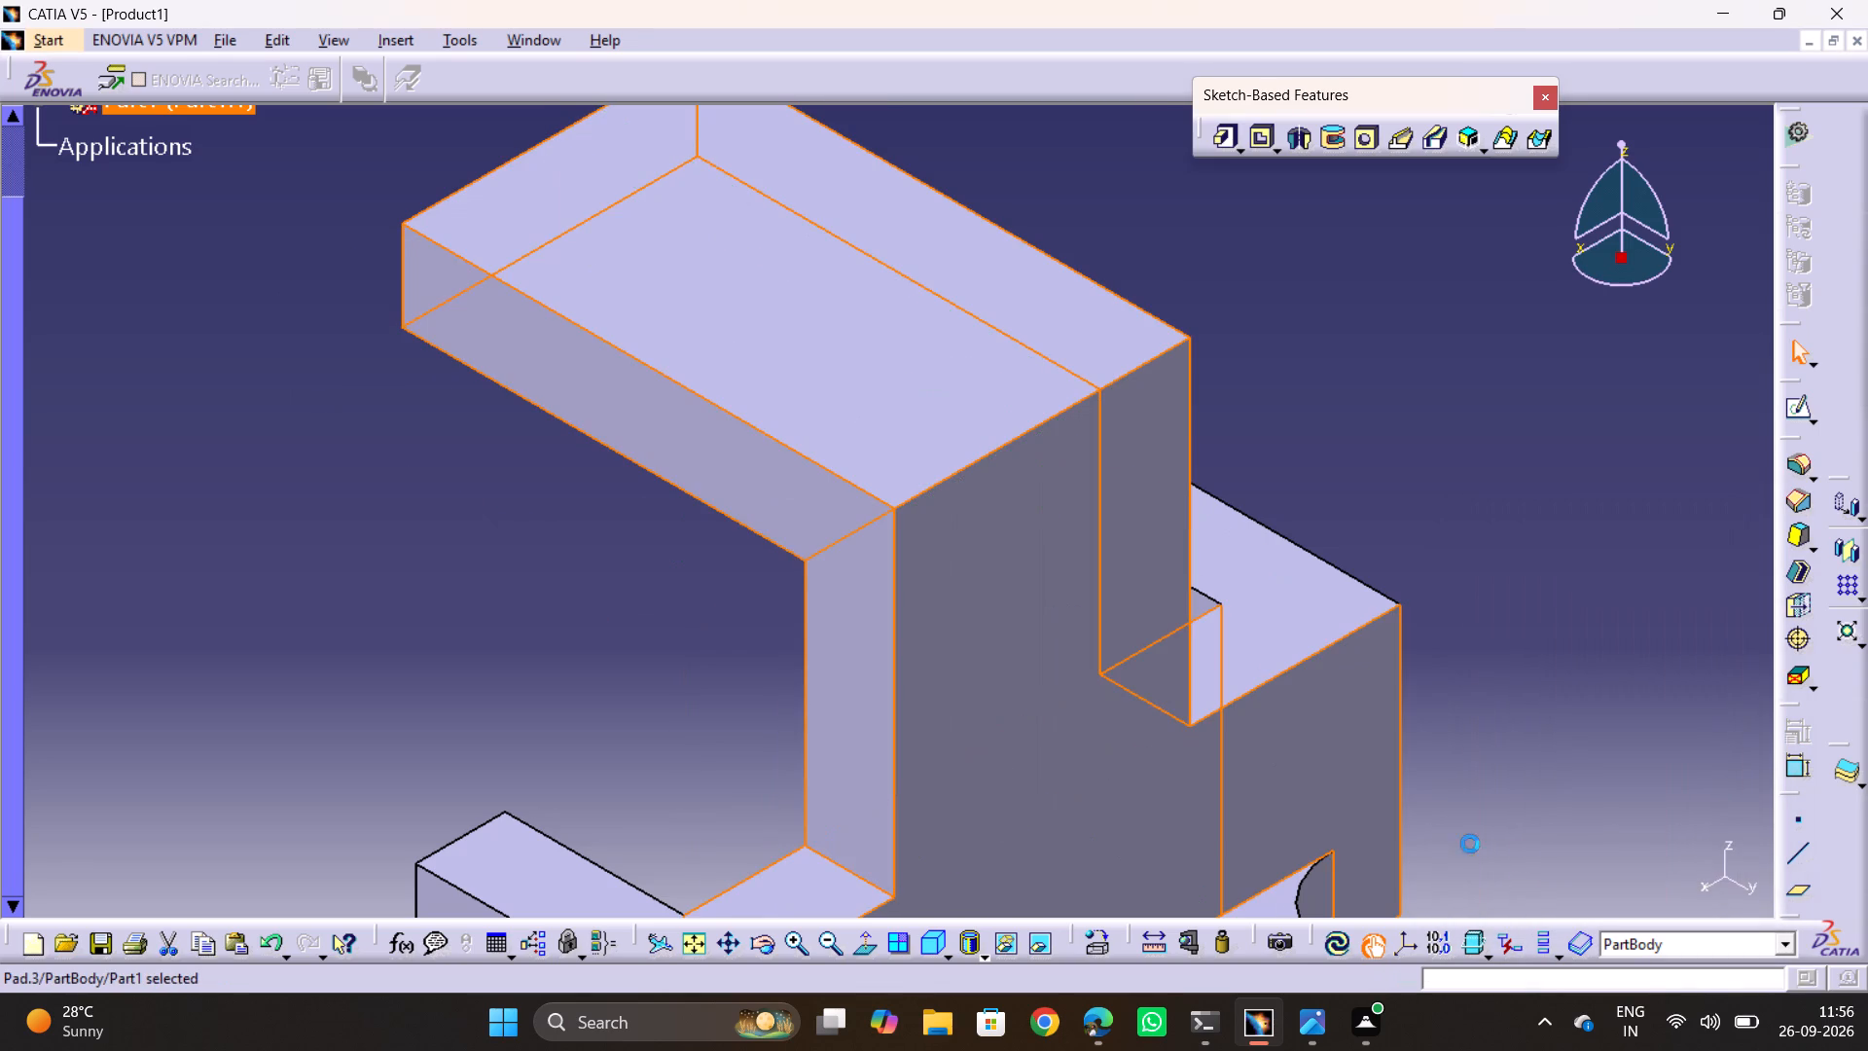
pyautogui.click(708, 612)
# Check 1.jpg and fillet the two short outer edges at the tongue leg's free end with a 30 mm radius.
pyautogui.moveTo(658, 539); pyautogui.dragTo(822, 652, button='middle')
pyautogui.hotkey('alt', 'Tab')
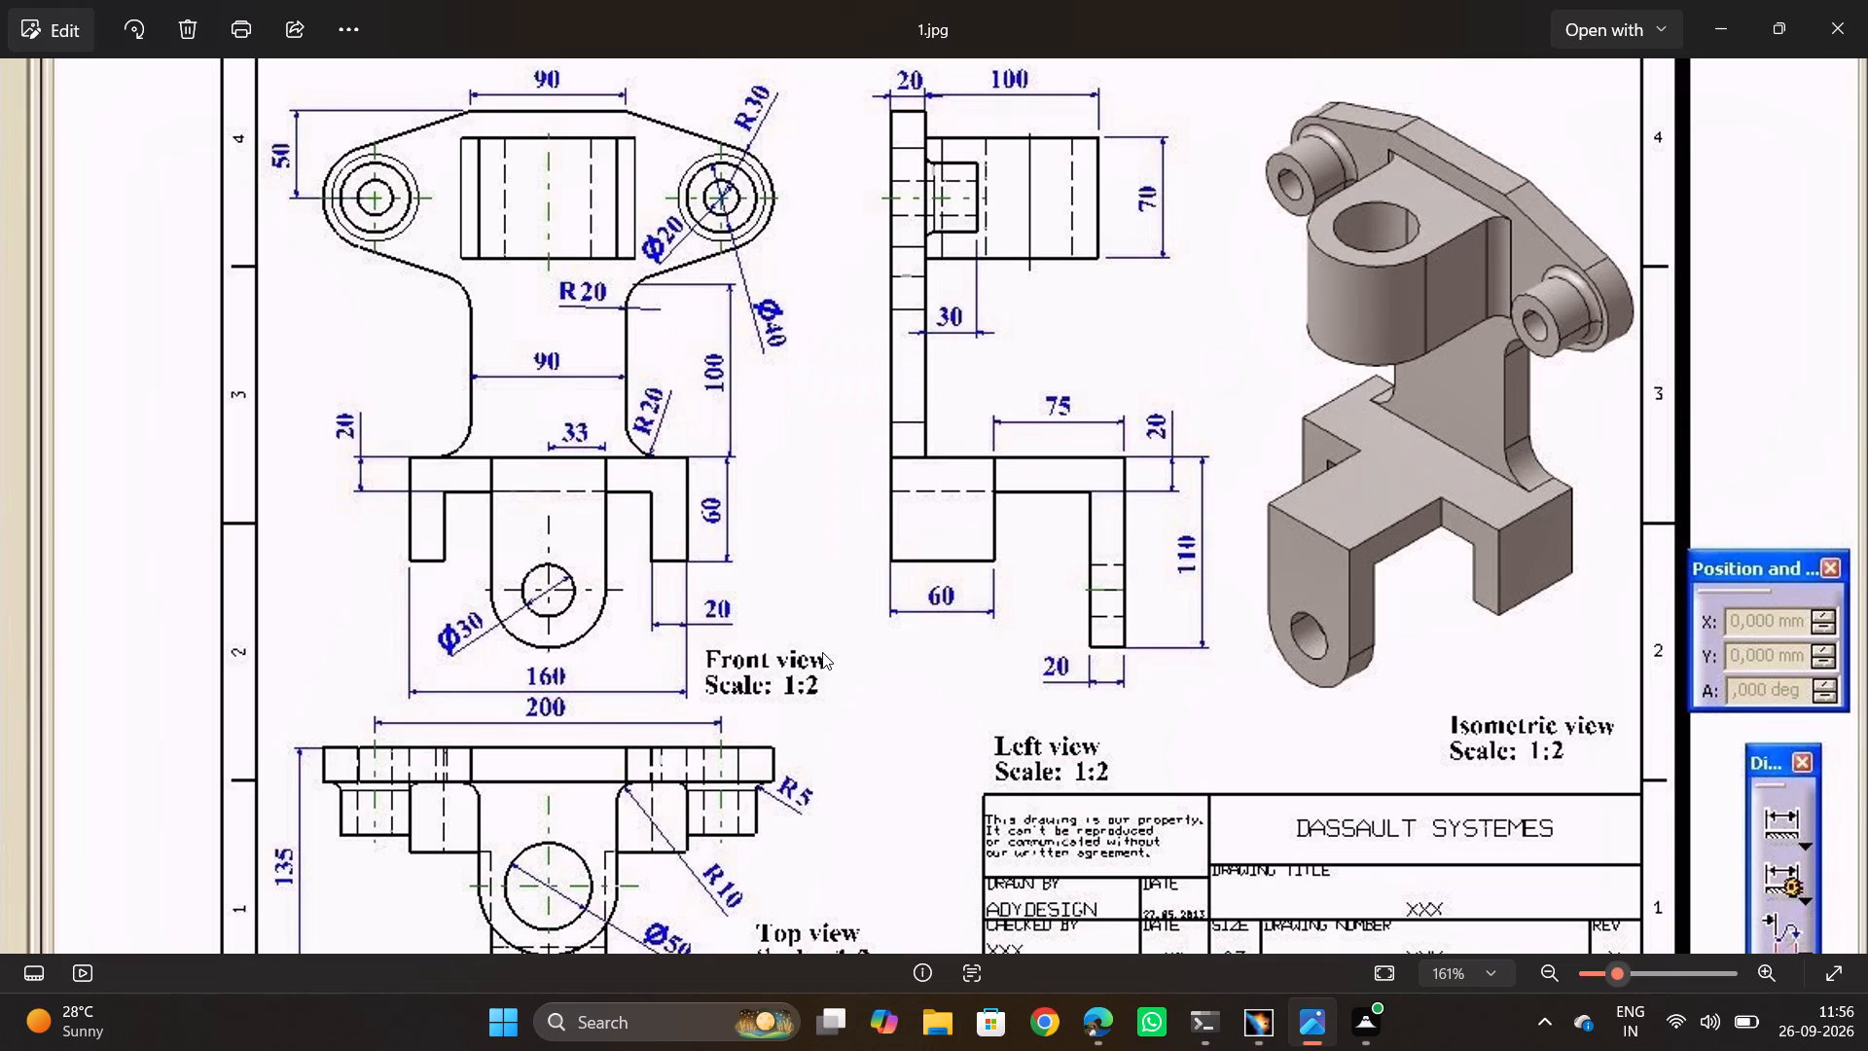
pyautogui.hotkey('alt', 'Tab')
pyautogui.moveTo(833, 420); pyautogui.dragTo(833, 433, button='middle')
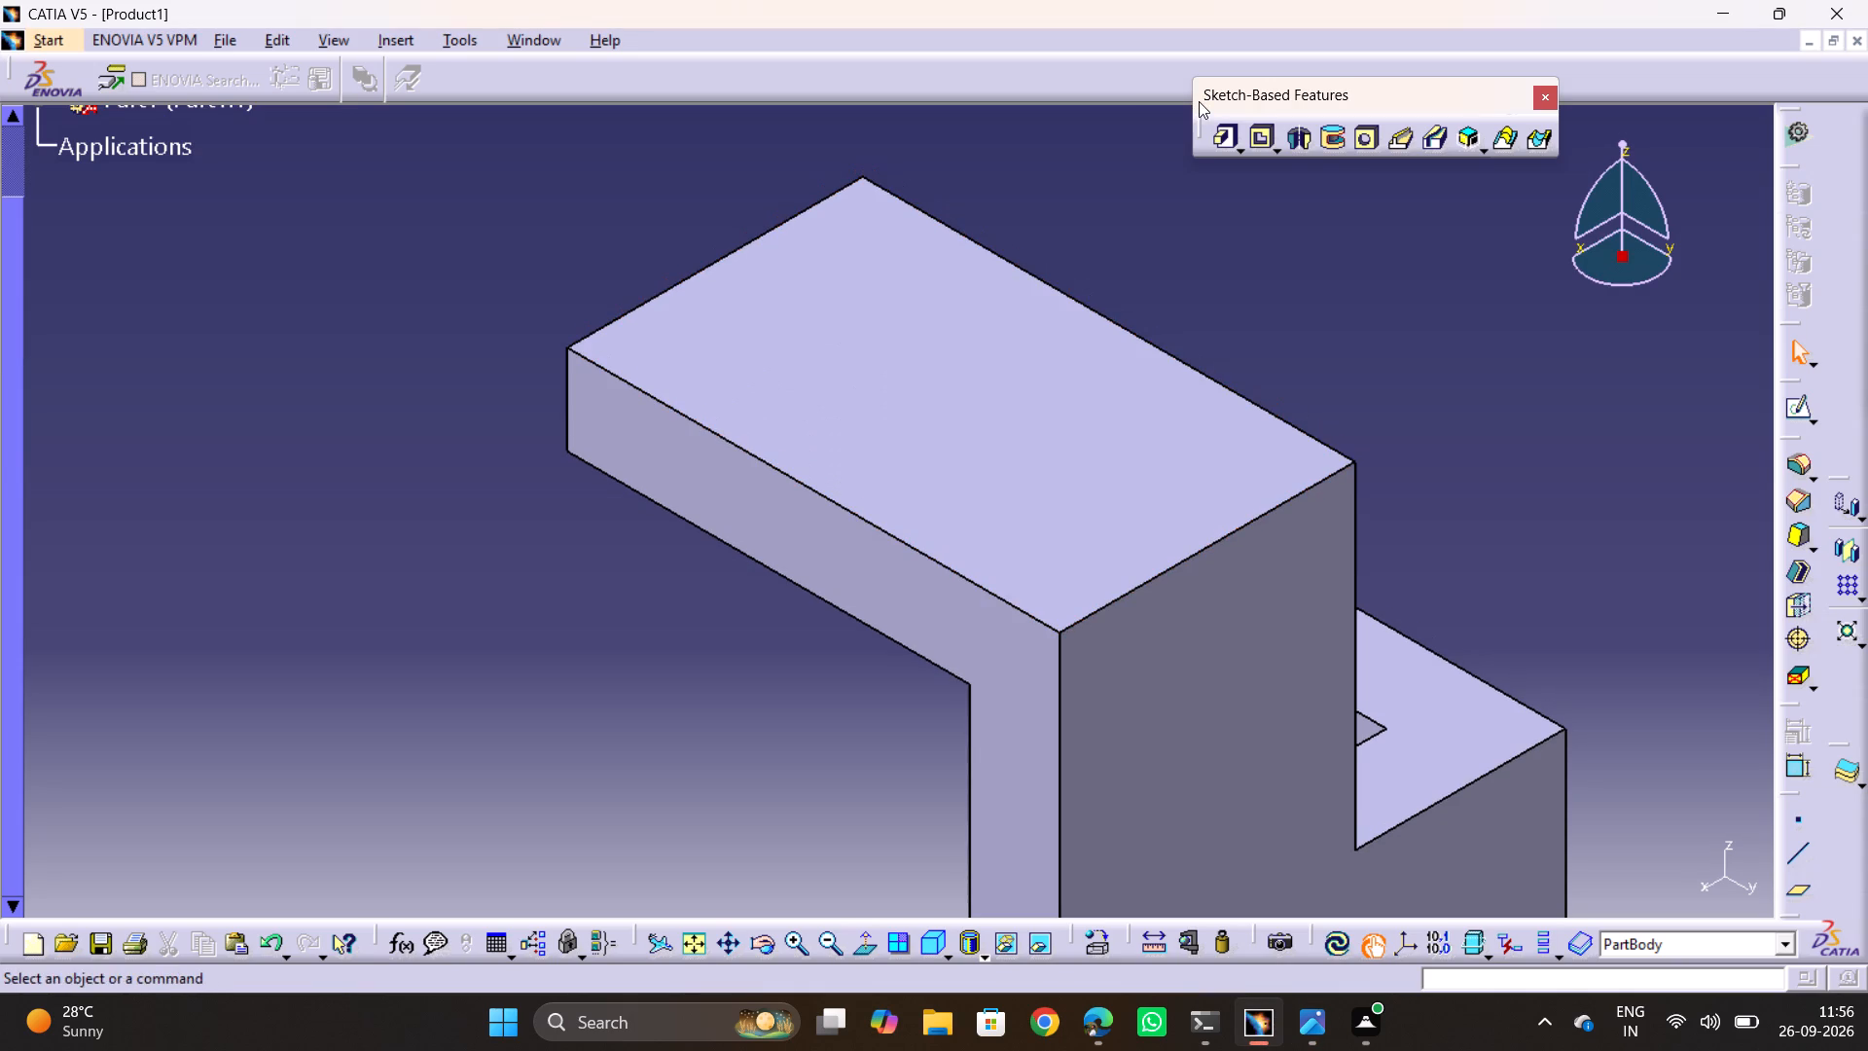
pyautogui.click(1801, 478)
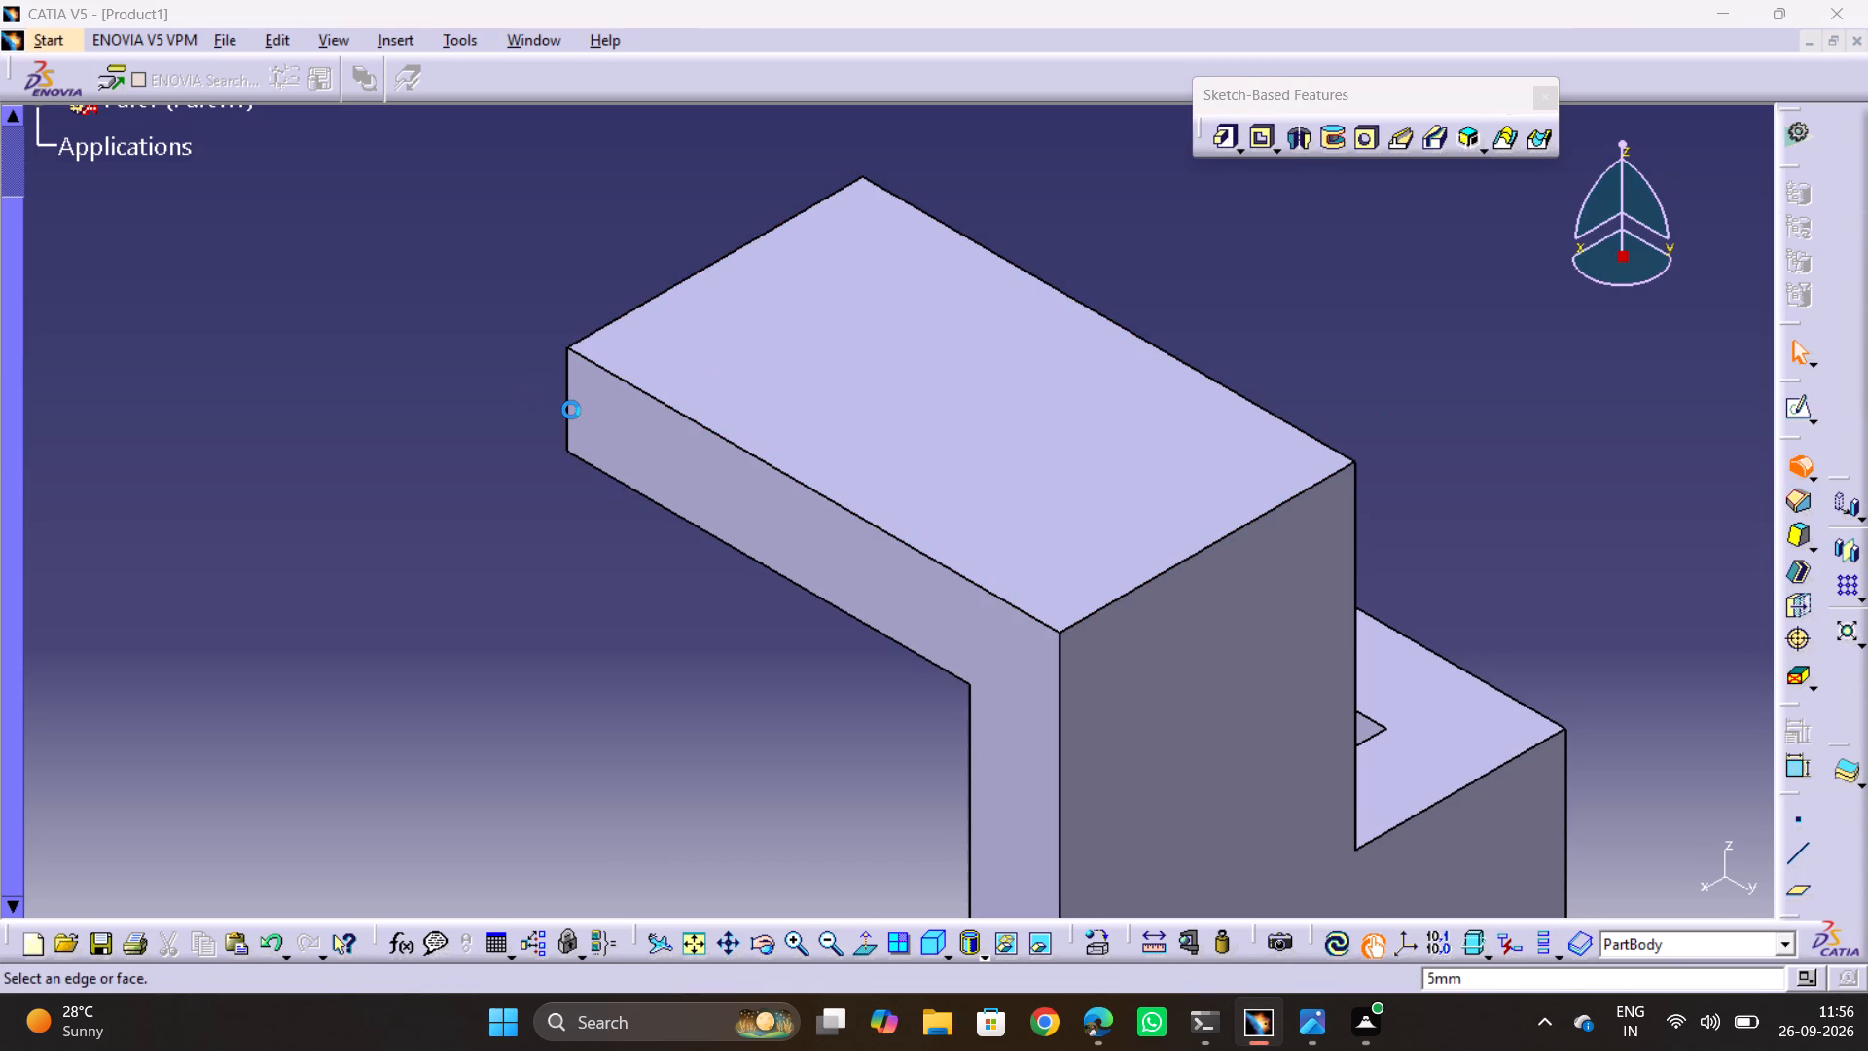
pyautogui.click(571, 406)
pyautogui.scroll(-1, 1144, 381)
pyautogui.moveTo(1144, 381); pyautogui.dragTo(768, 760, button='middle')
pyautogui.moveTo(1144, 381); pyautogui.dragTo(768, 760)
pyautogui.click(1086, 234)
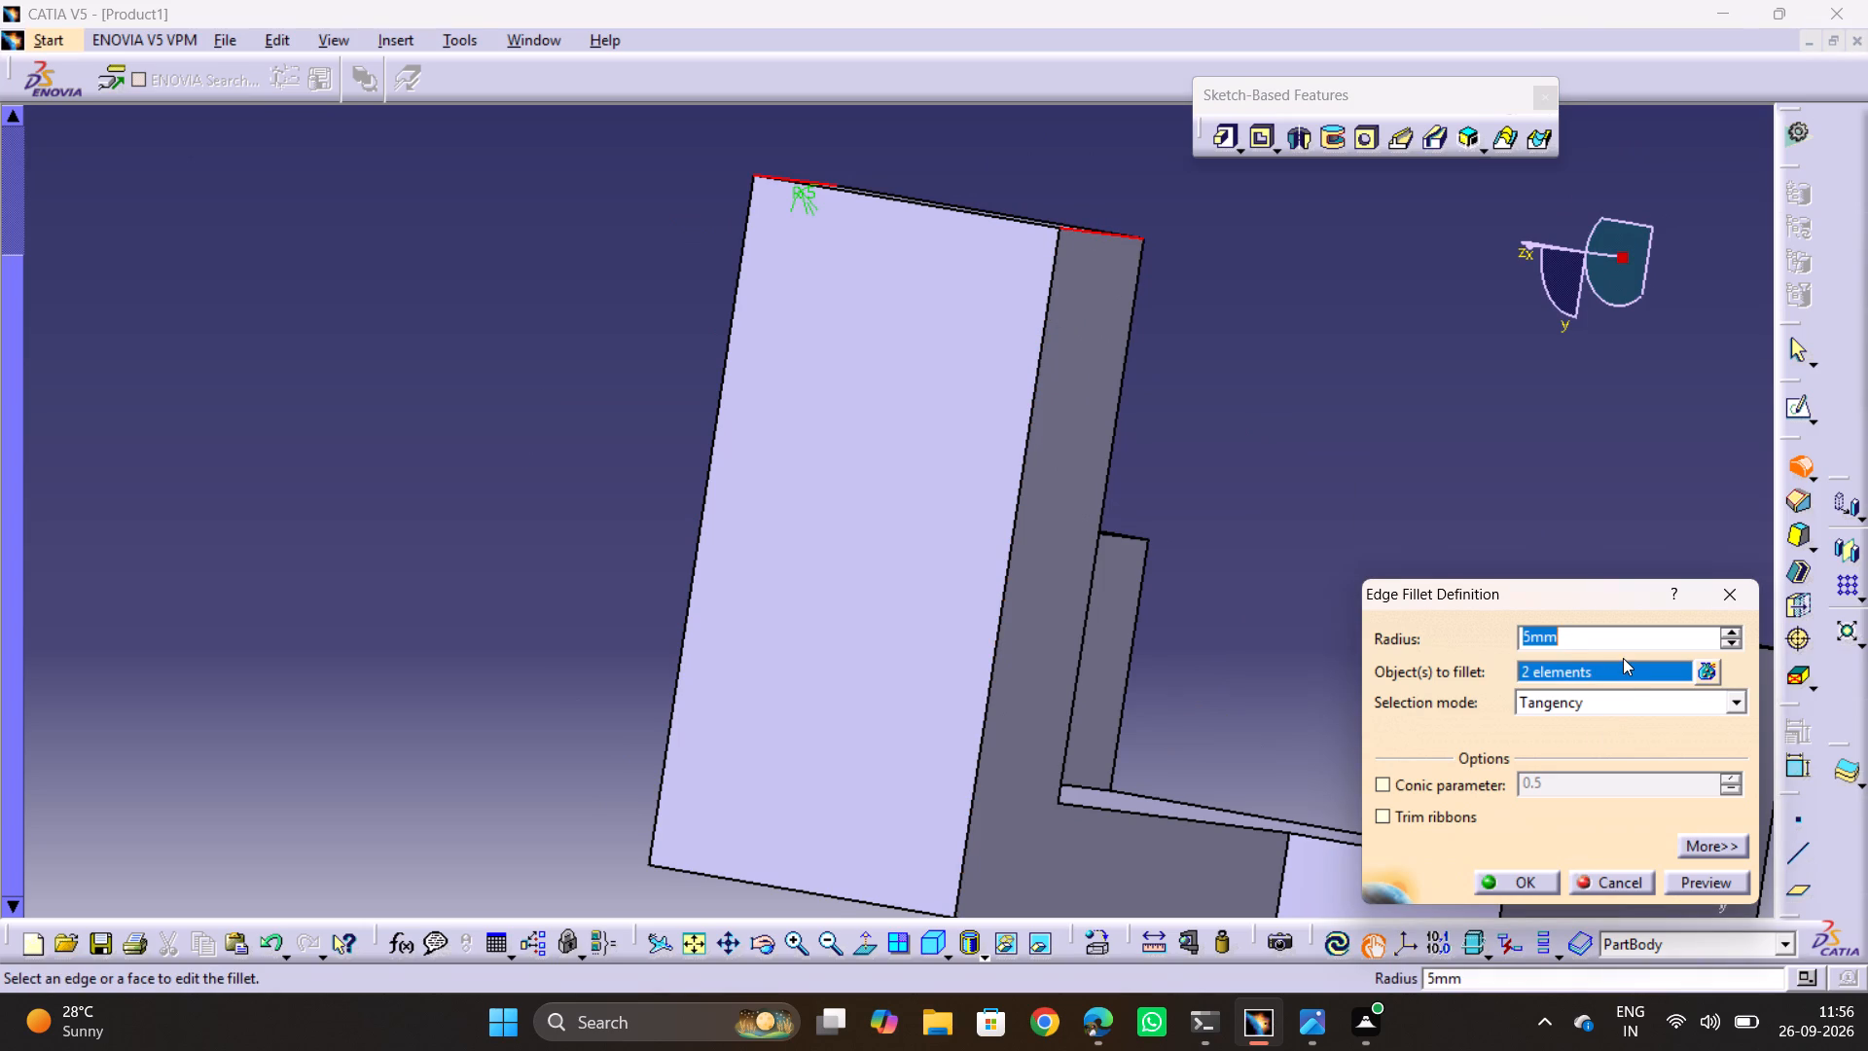
pyautogui.write('30')
pyautogui.press('Return')
pyautogui.click(1553, 486)
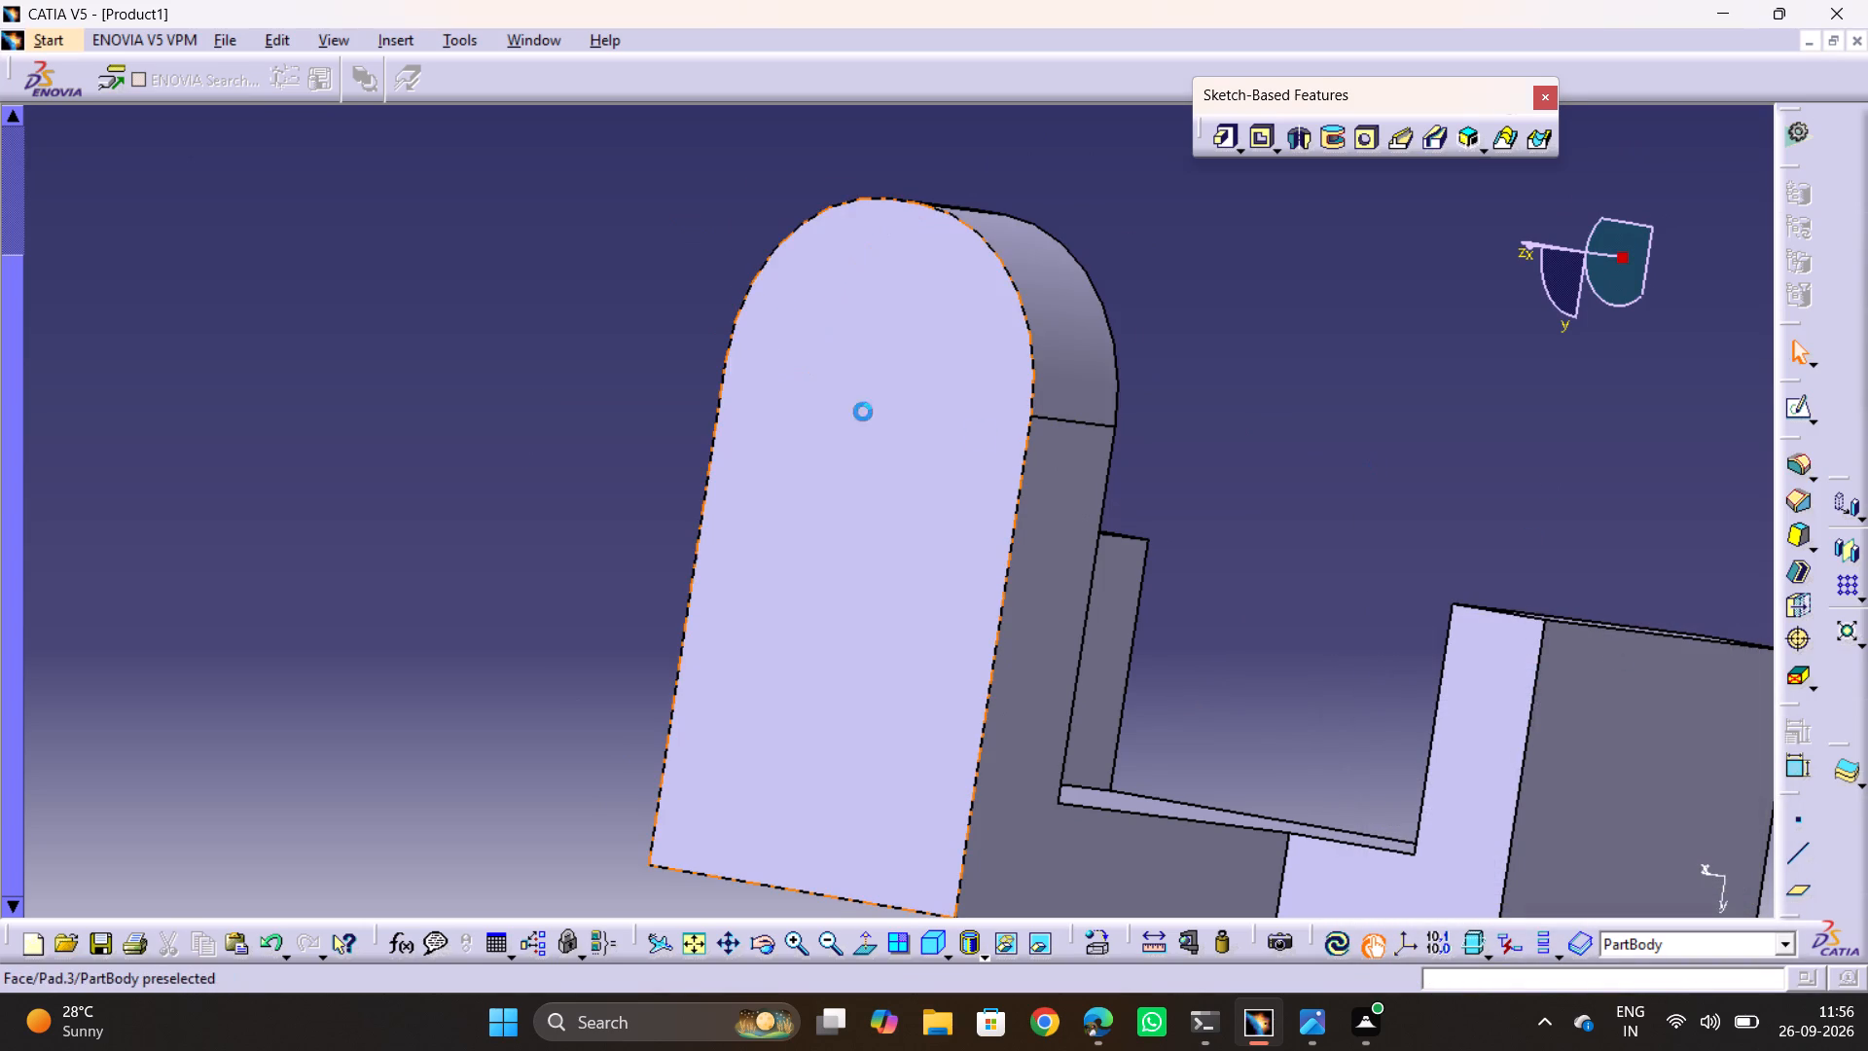
# Start a hole on the rounded tongue's outer face and constrain its centre point concentric with one of the end's fillet arcs.
pyautogui.click(867, 408)
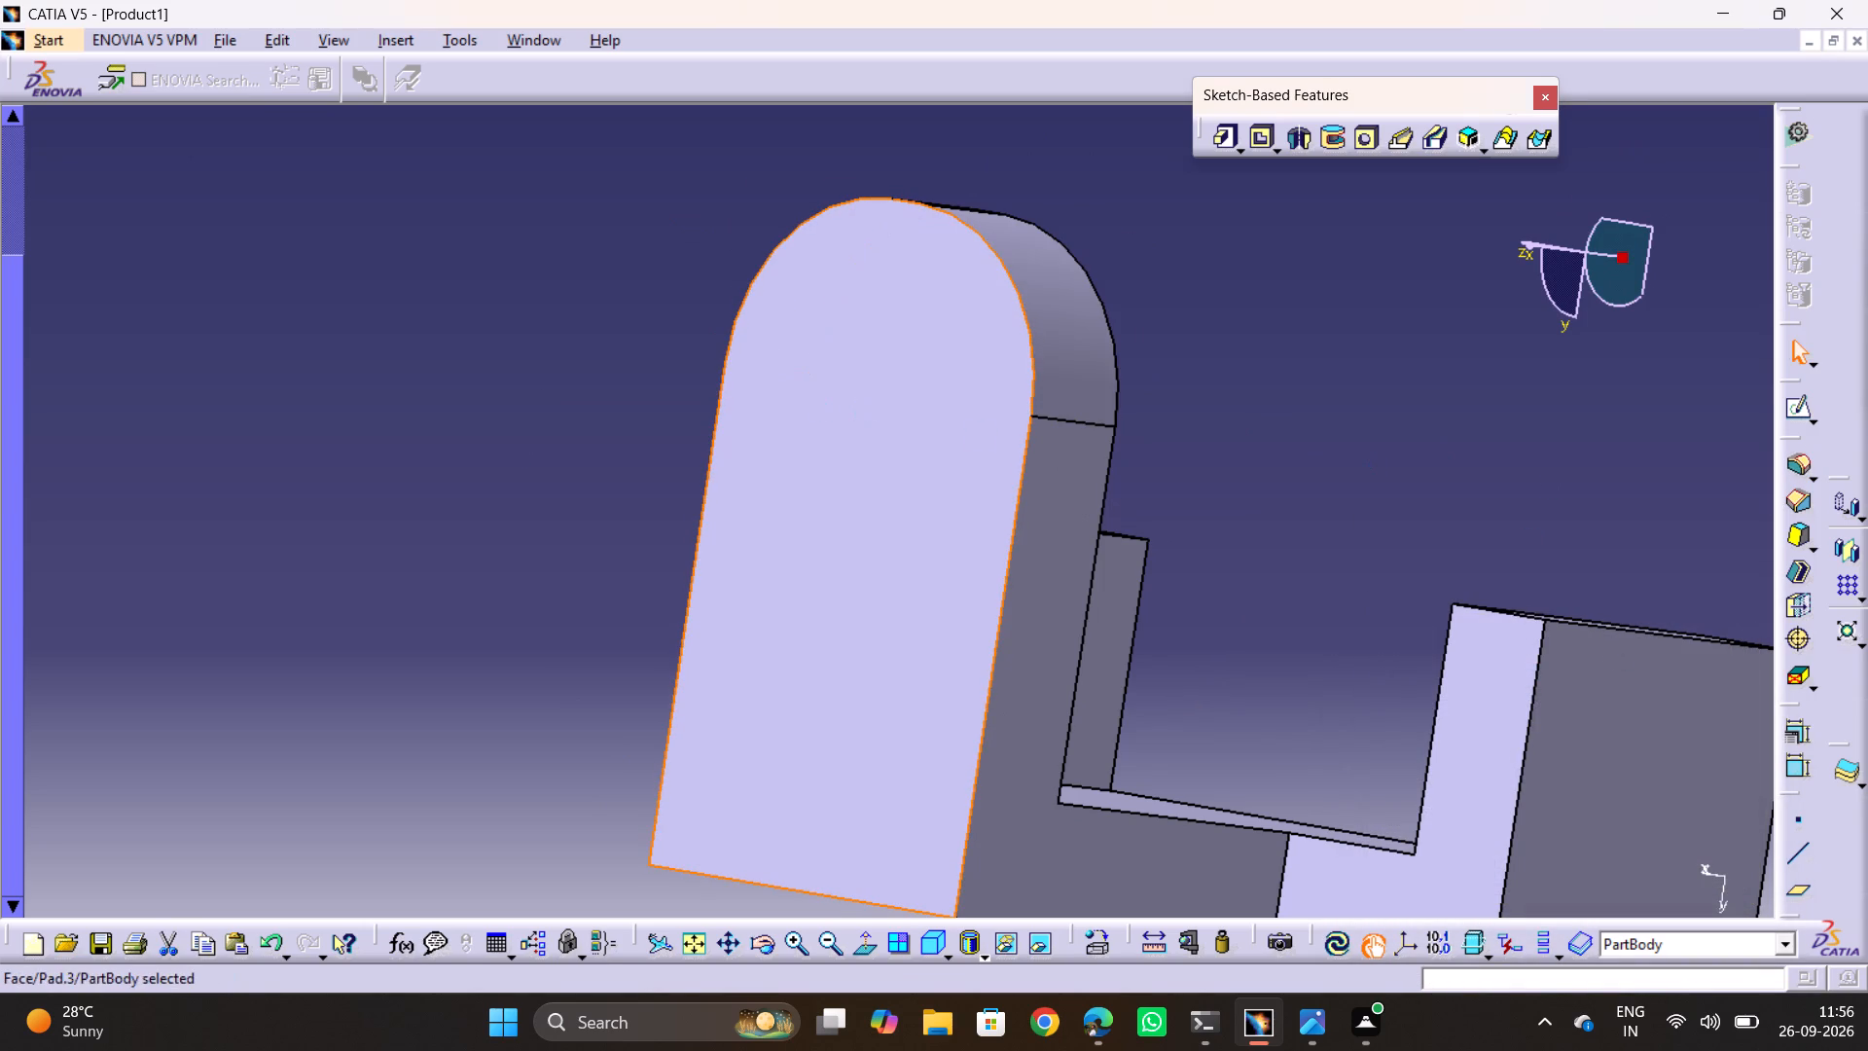
pyautogui.click(1367, 149)
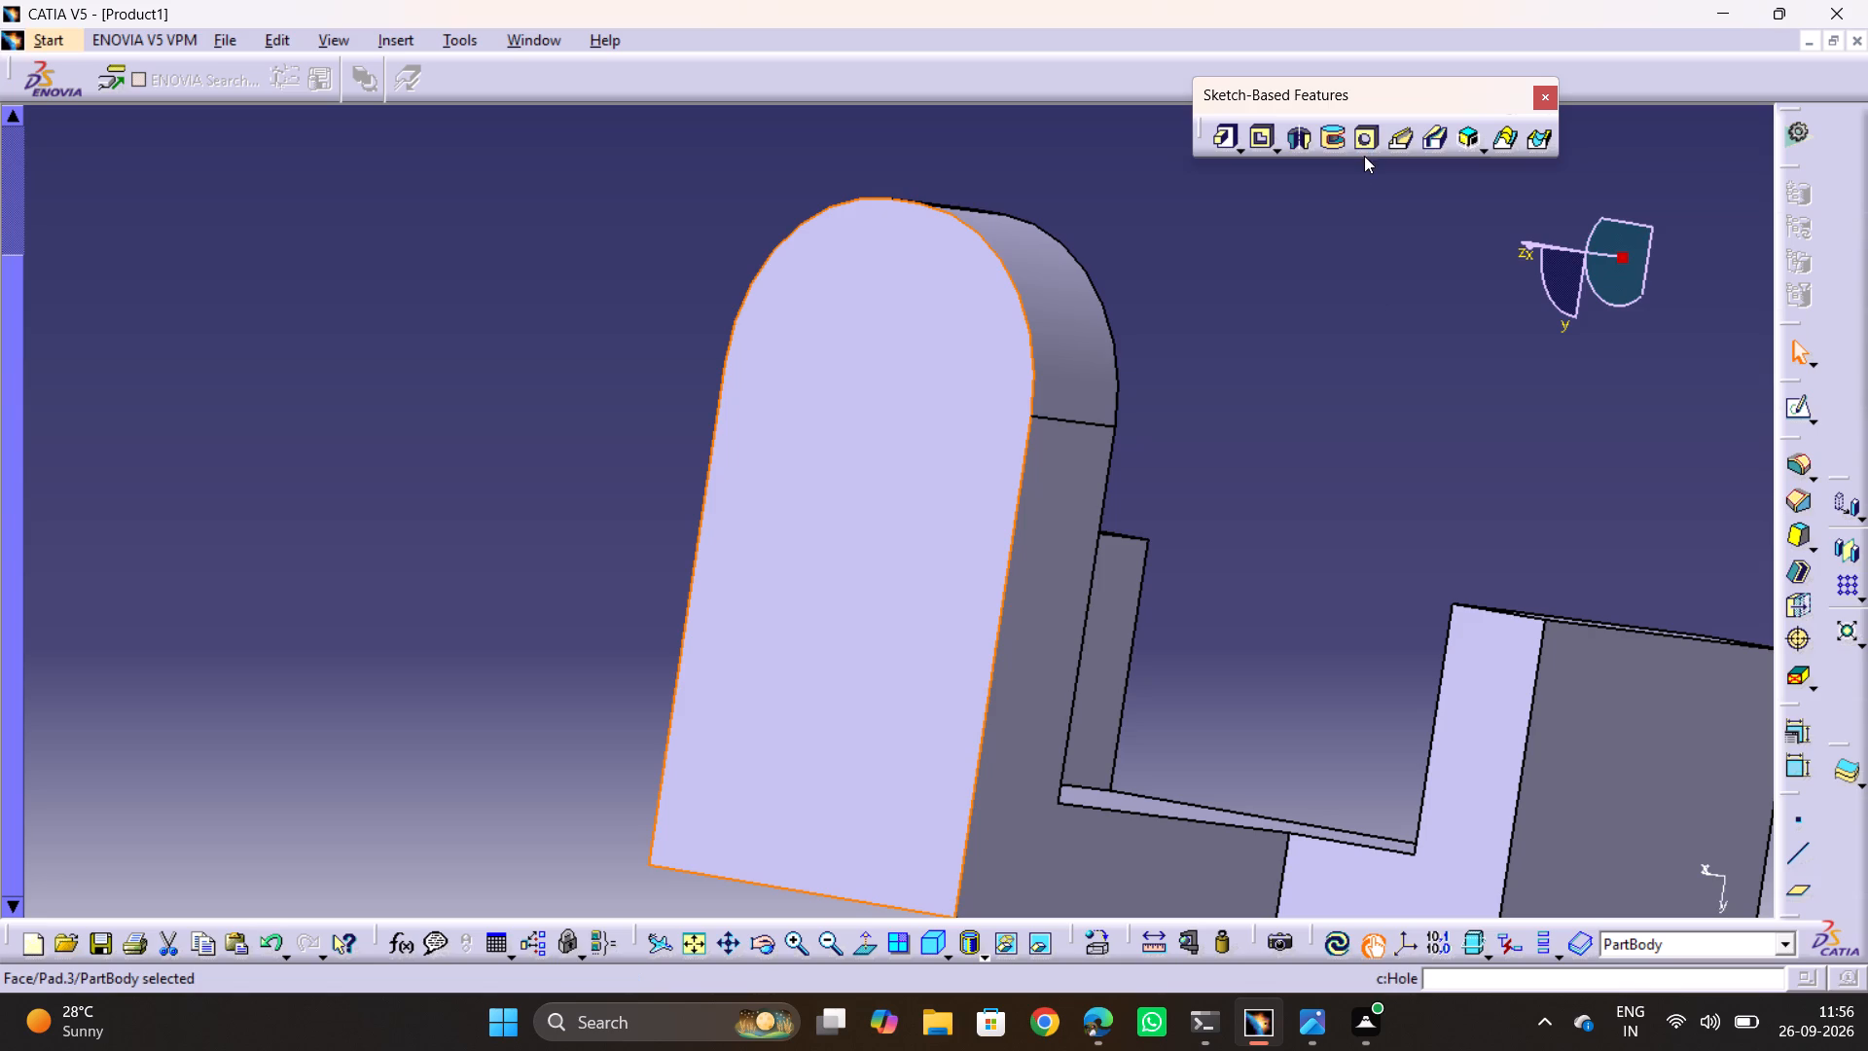
pyautogui.click(1364, 140)
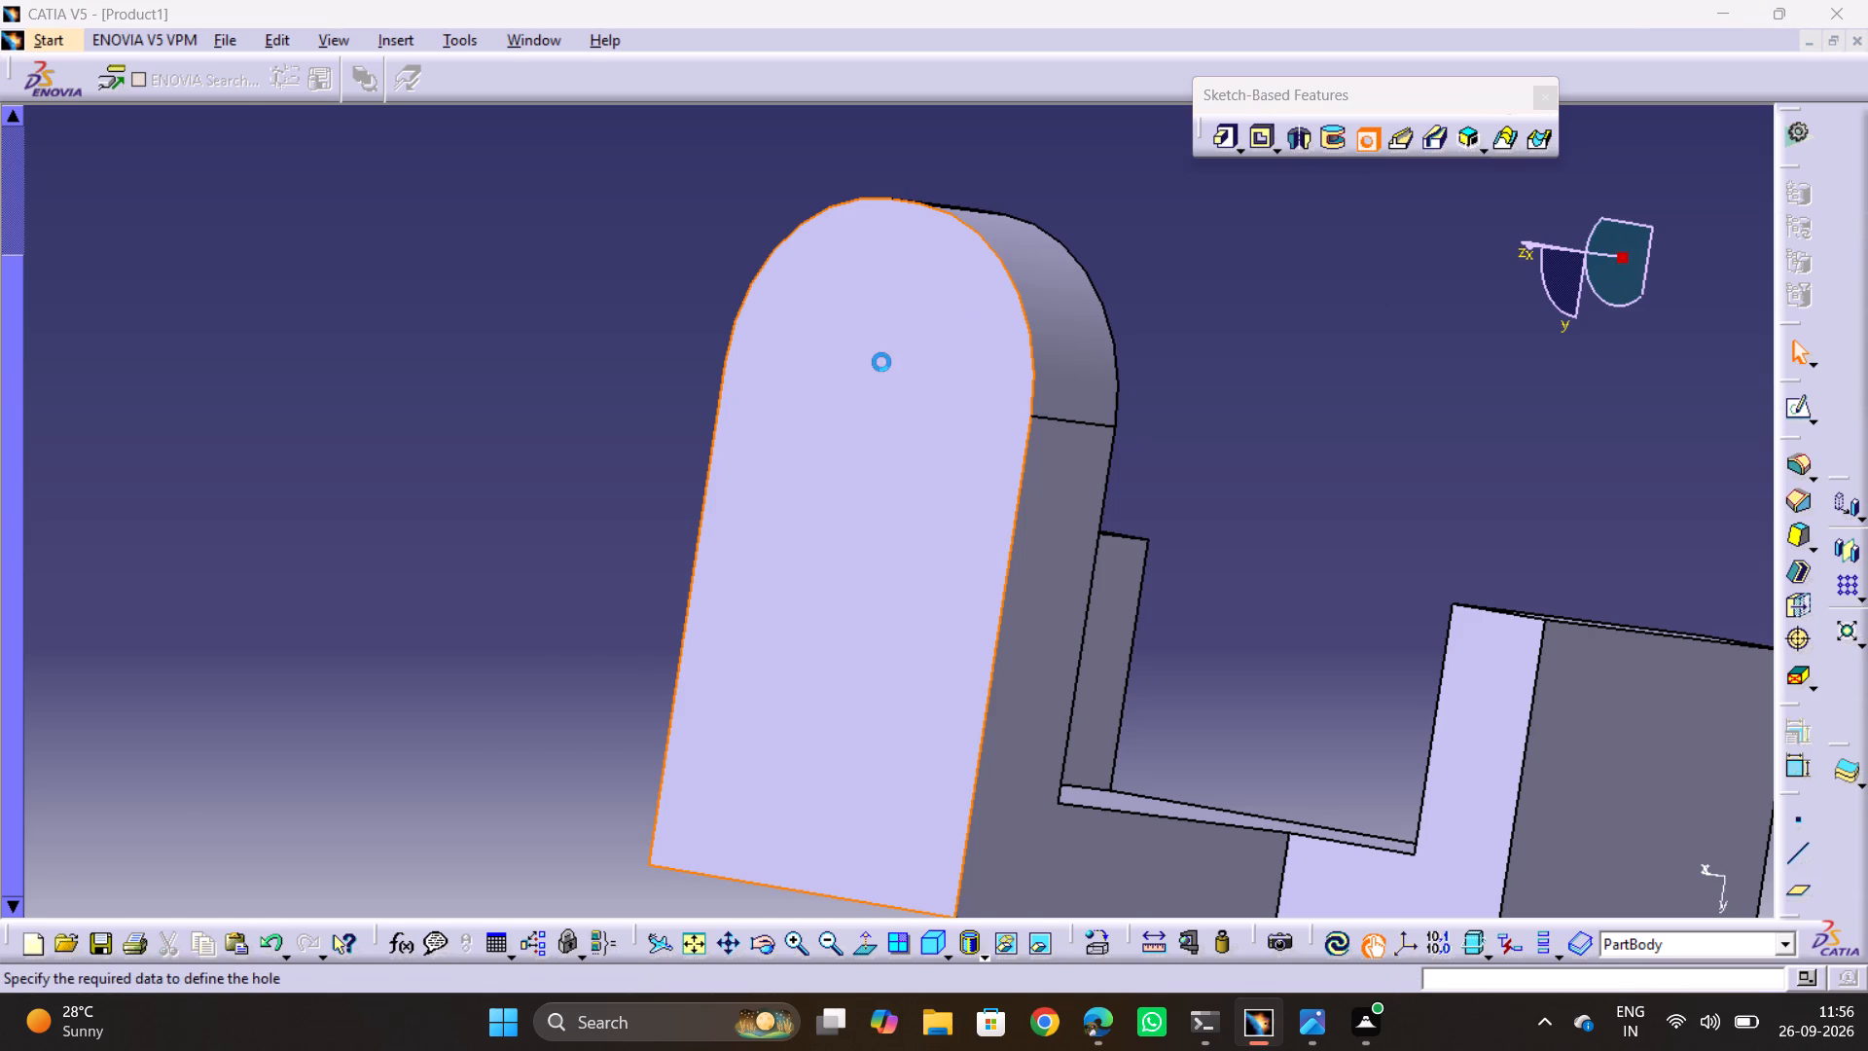
pyautogui.click(1623, 595)
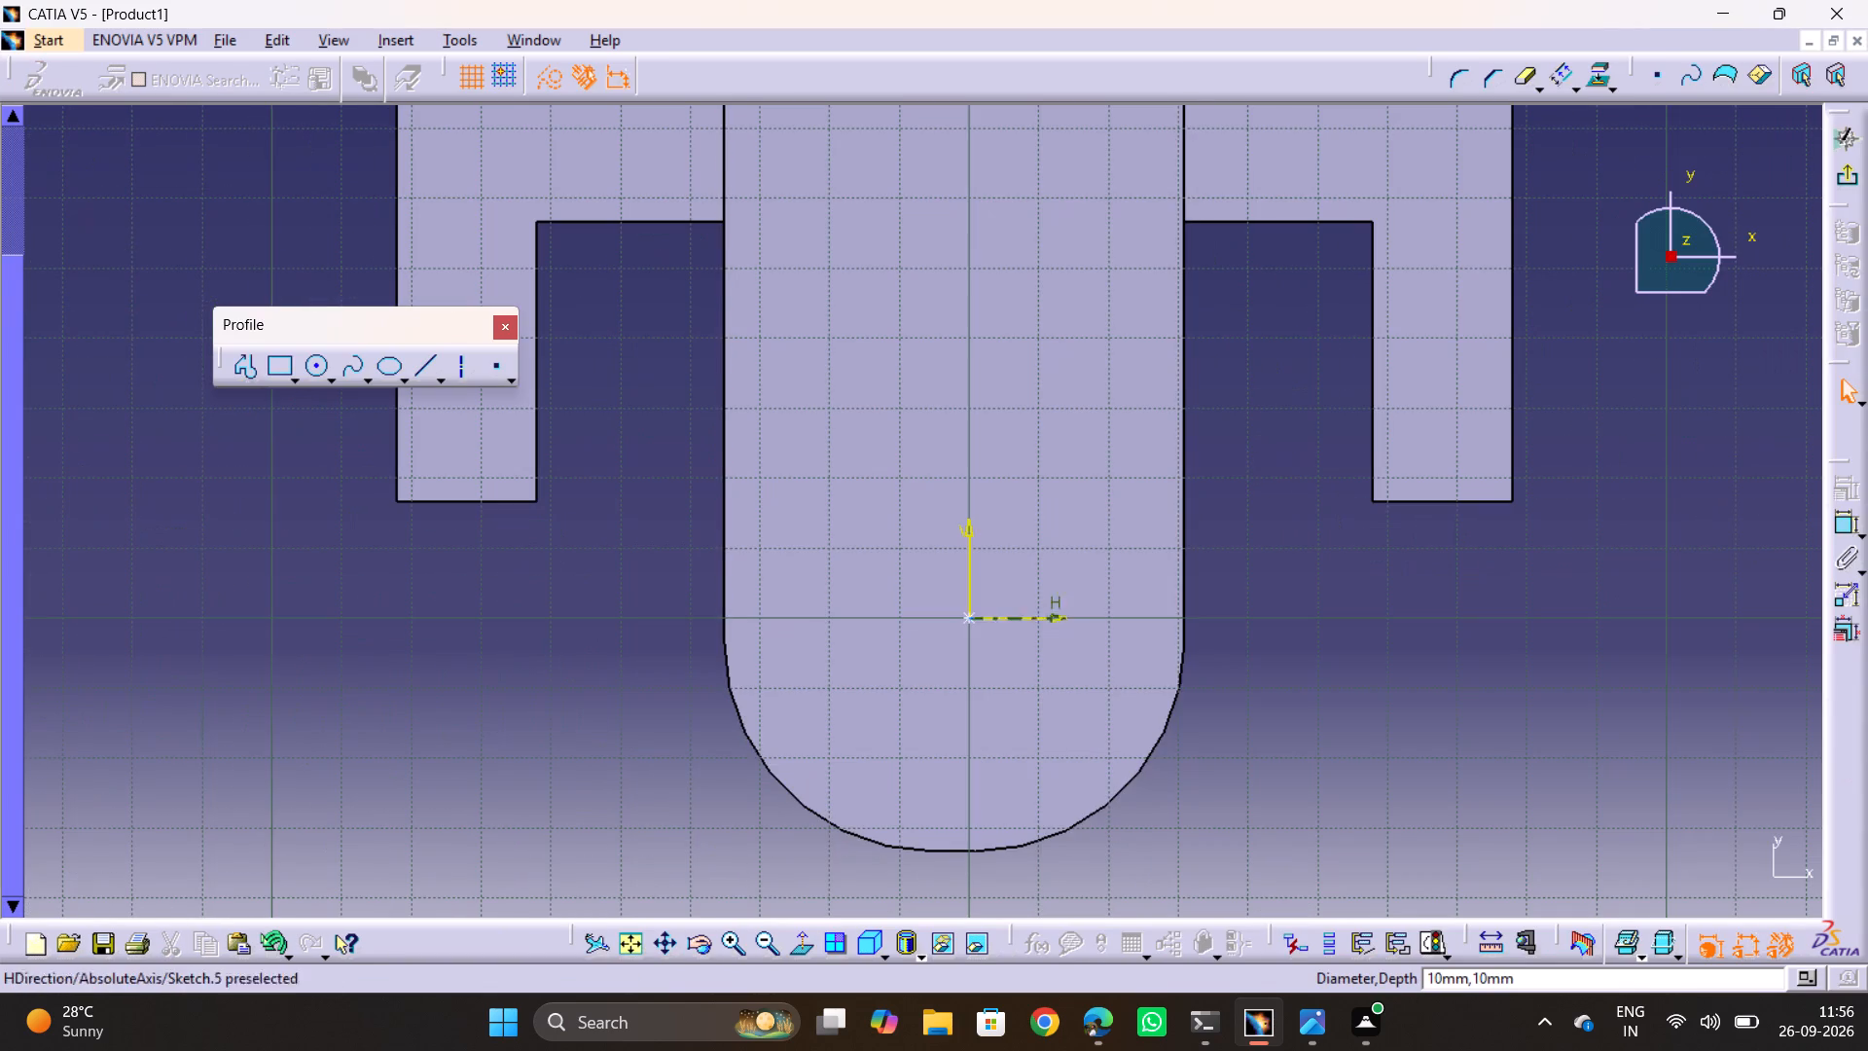
pyautogui.click(965, 613)
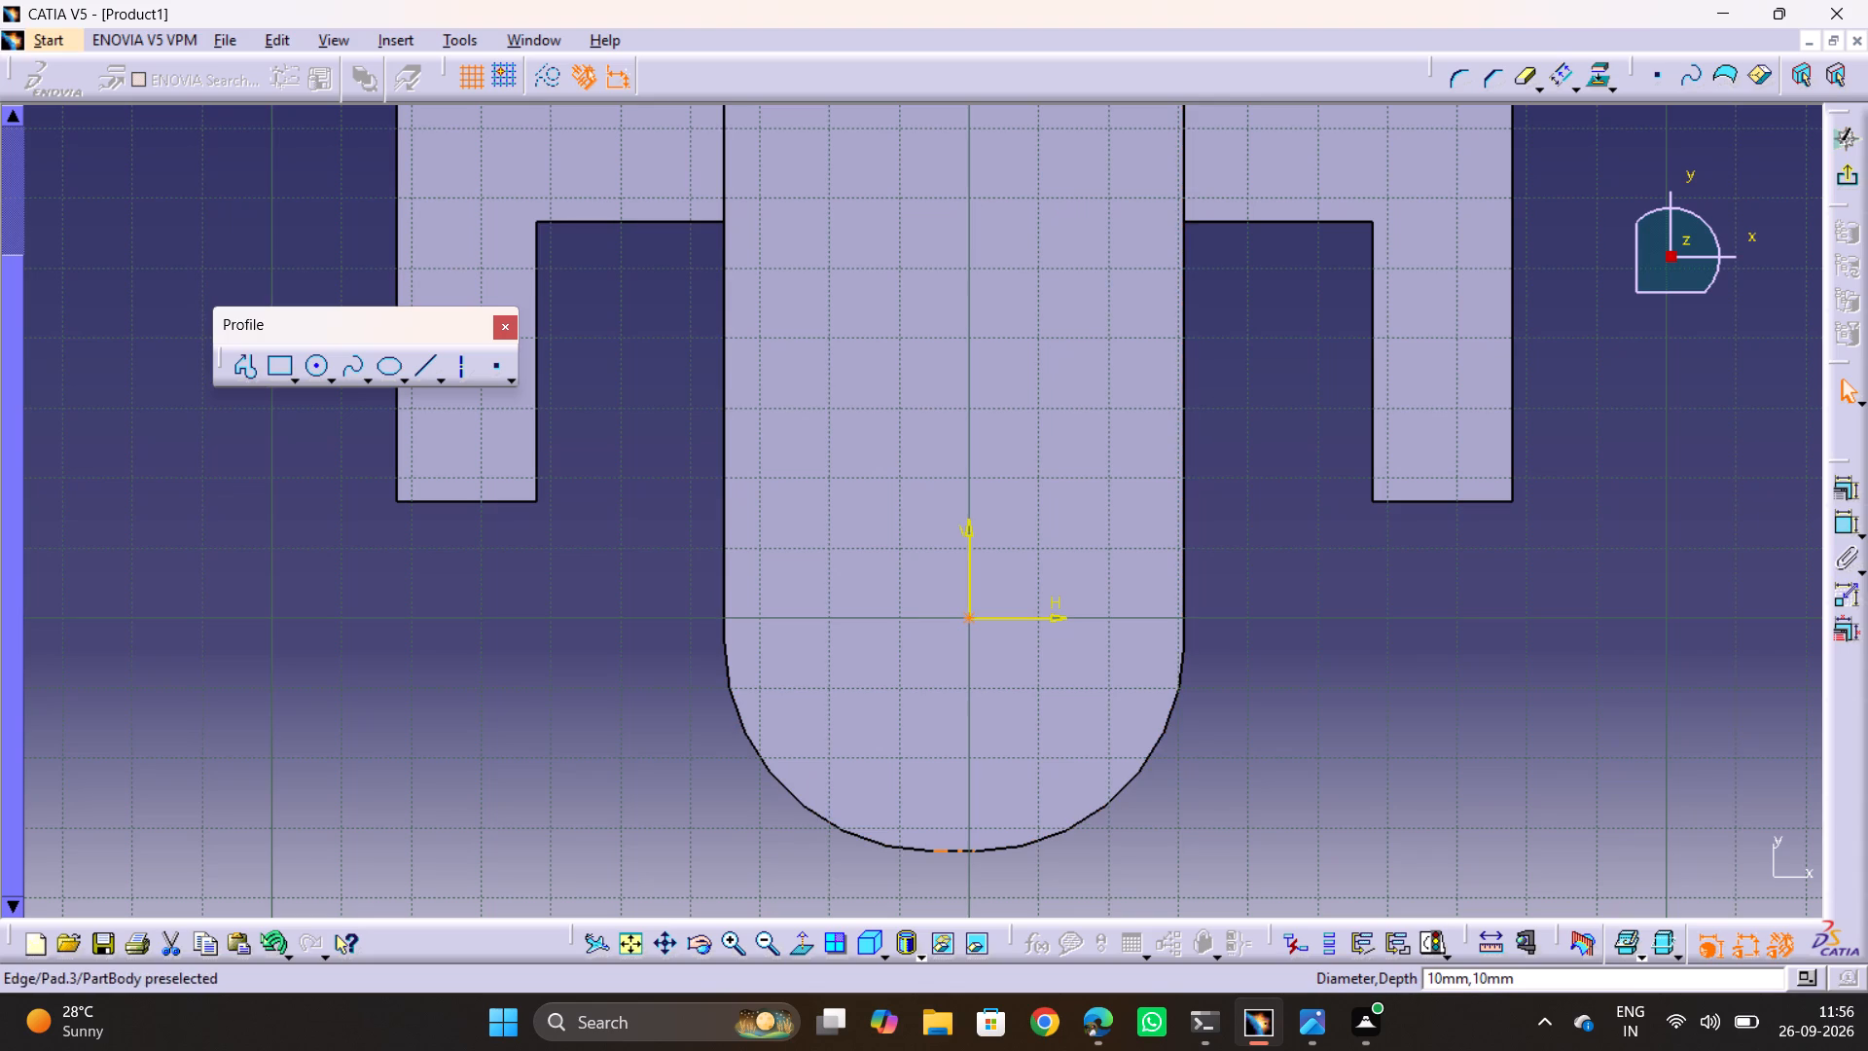
pyautogui.keyDown('ctrl'); pyautogui.click(964, 846); pyautogui.keyUp('ctrl')
pyautogui.click(1087, 811)
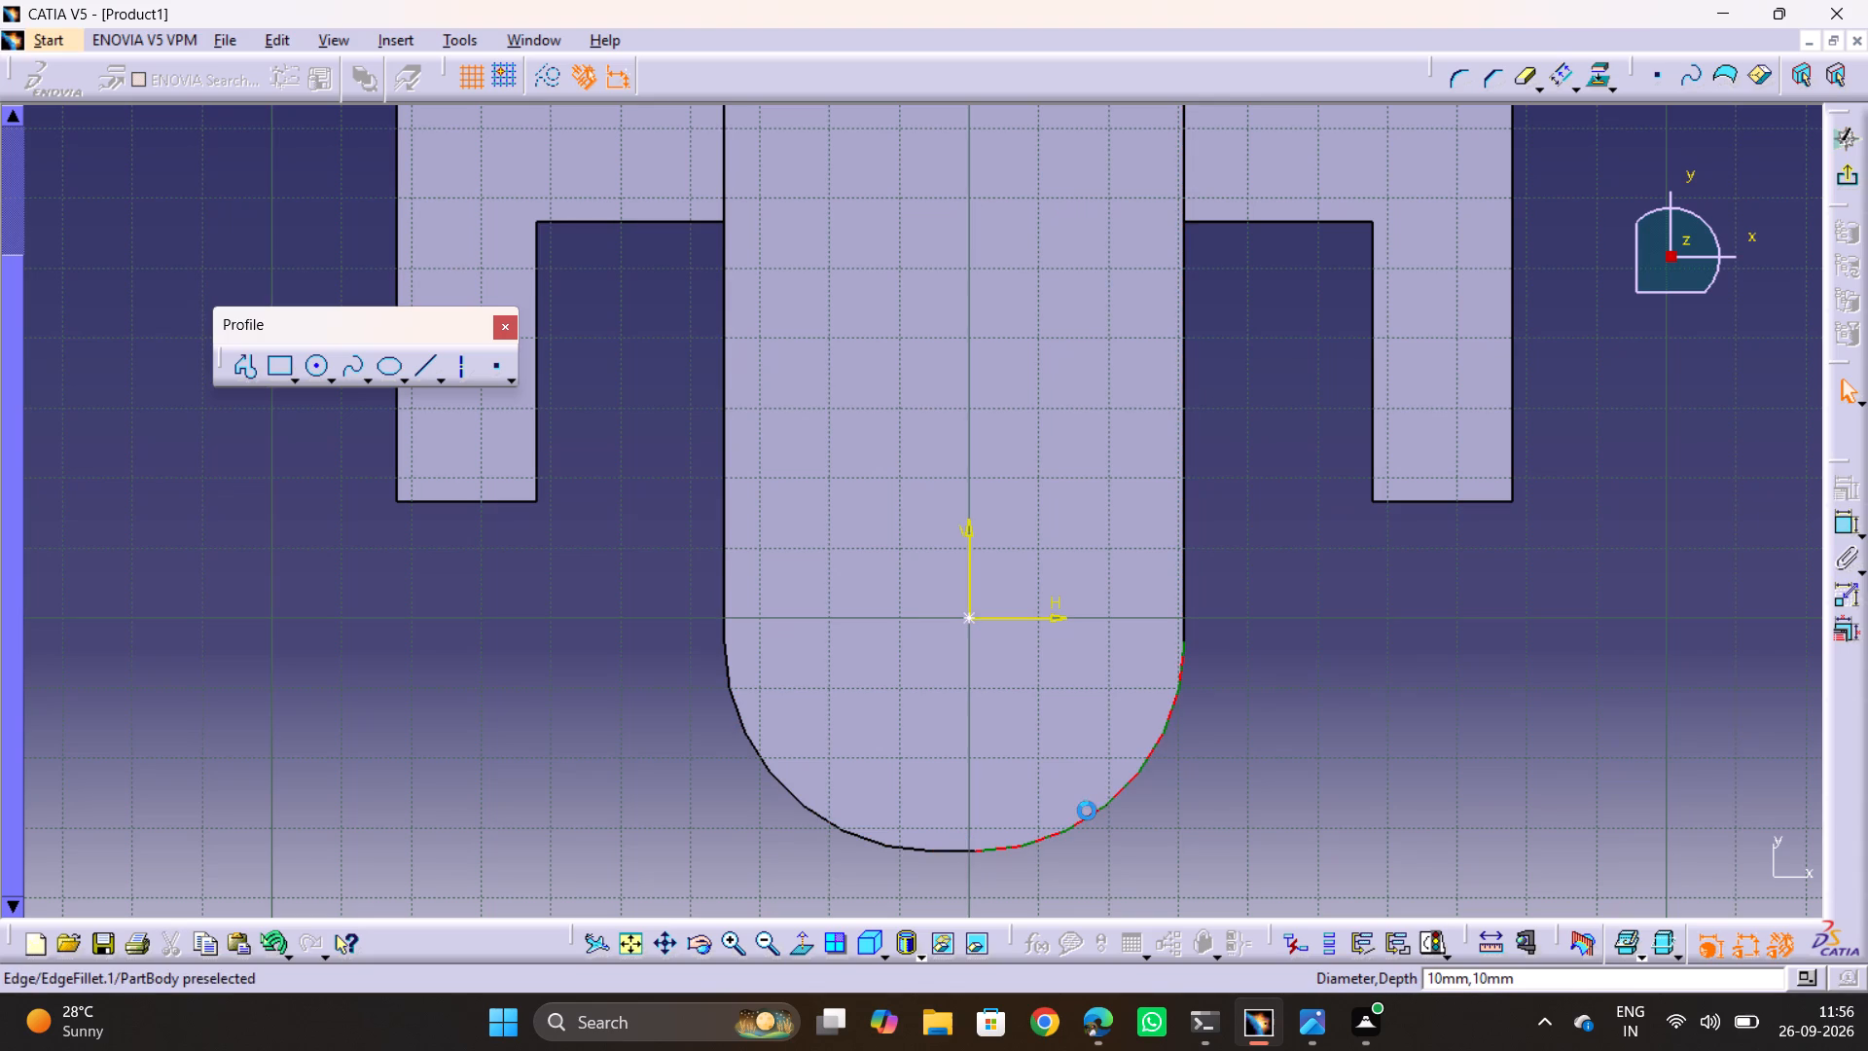
pyautogui.keyDown('ctrl'); pyautogui.click(963, 613); pyautogui.keyUp('ctrl')
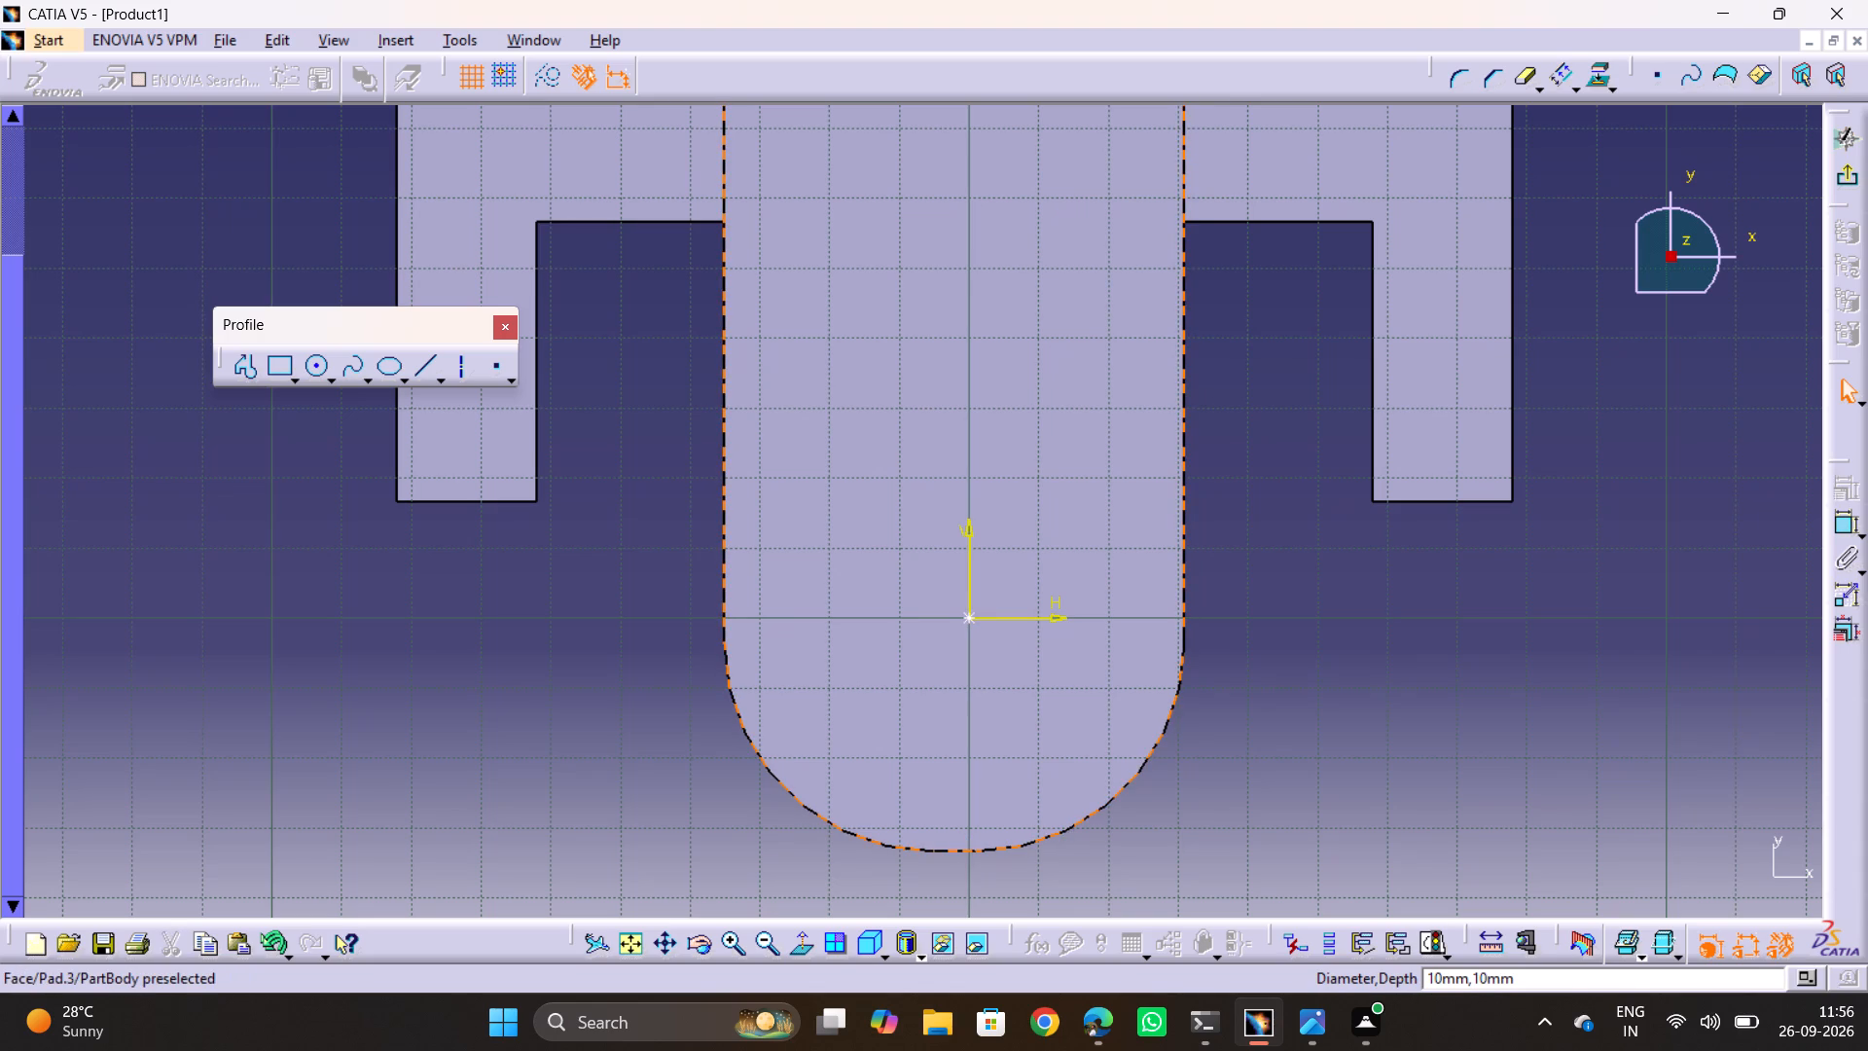
pyautogui.keyDown('ctrl'); pyautogui.click(963, 616); pyautogui.keyUp('ctrl')
pyautogui.keyDown('ctrl'); pyautogui.click(968, 617); pyautogui.keyUp('ctrl')
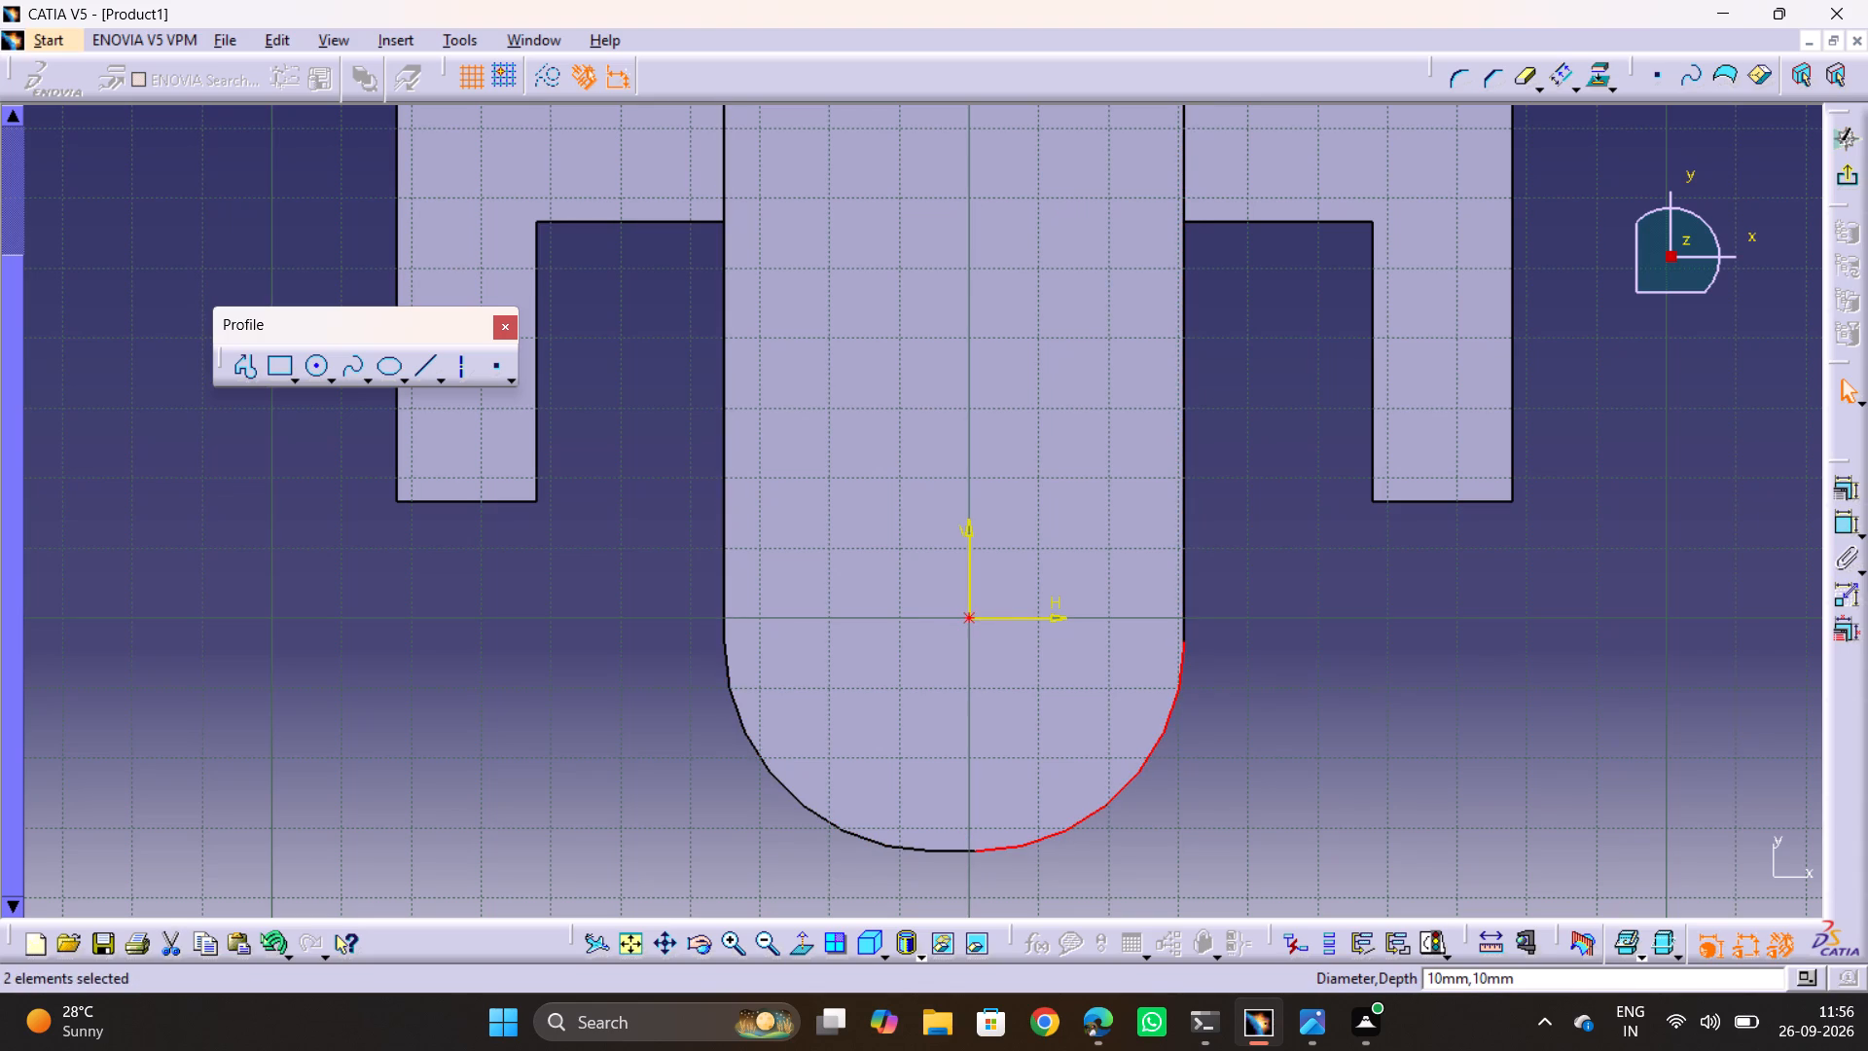
pyautogui.click(1850, 494)
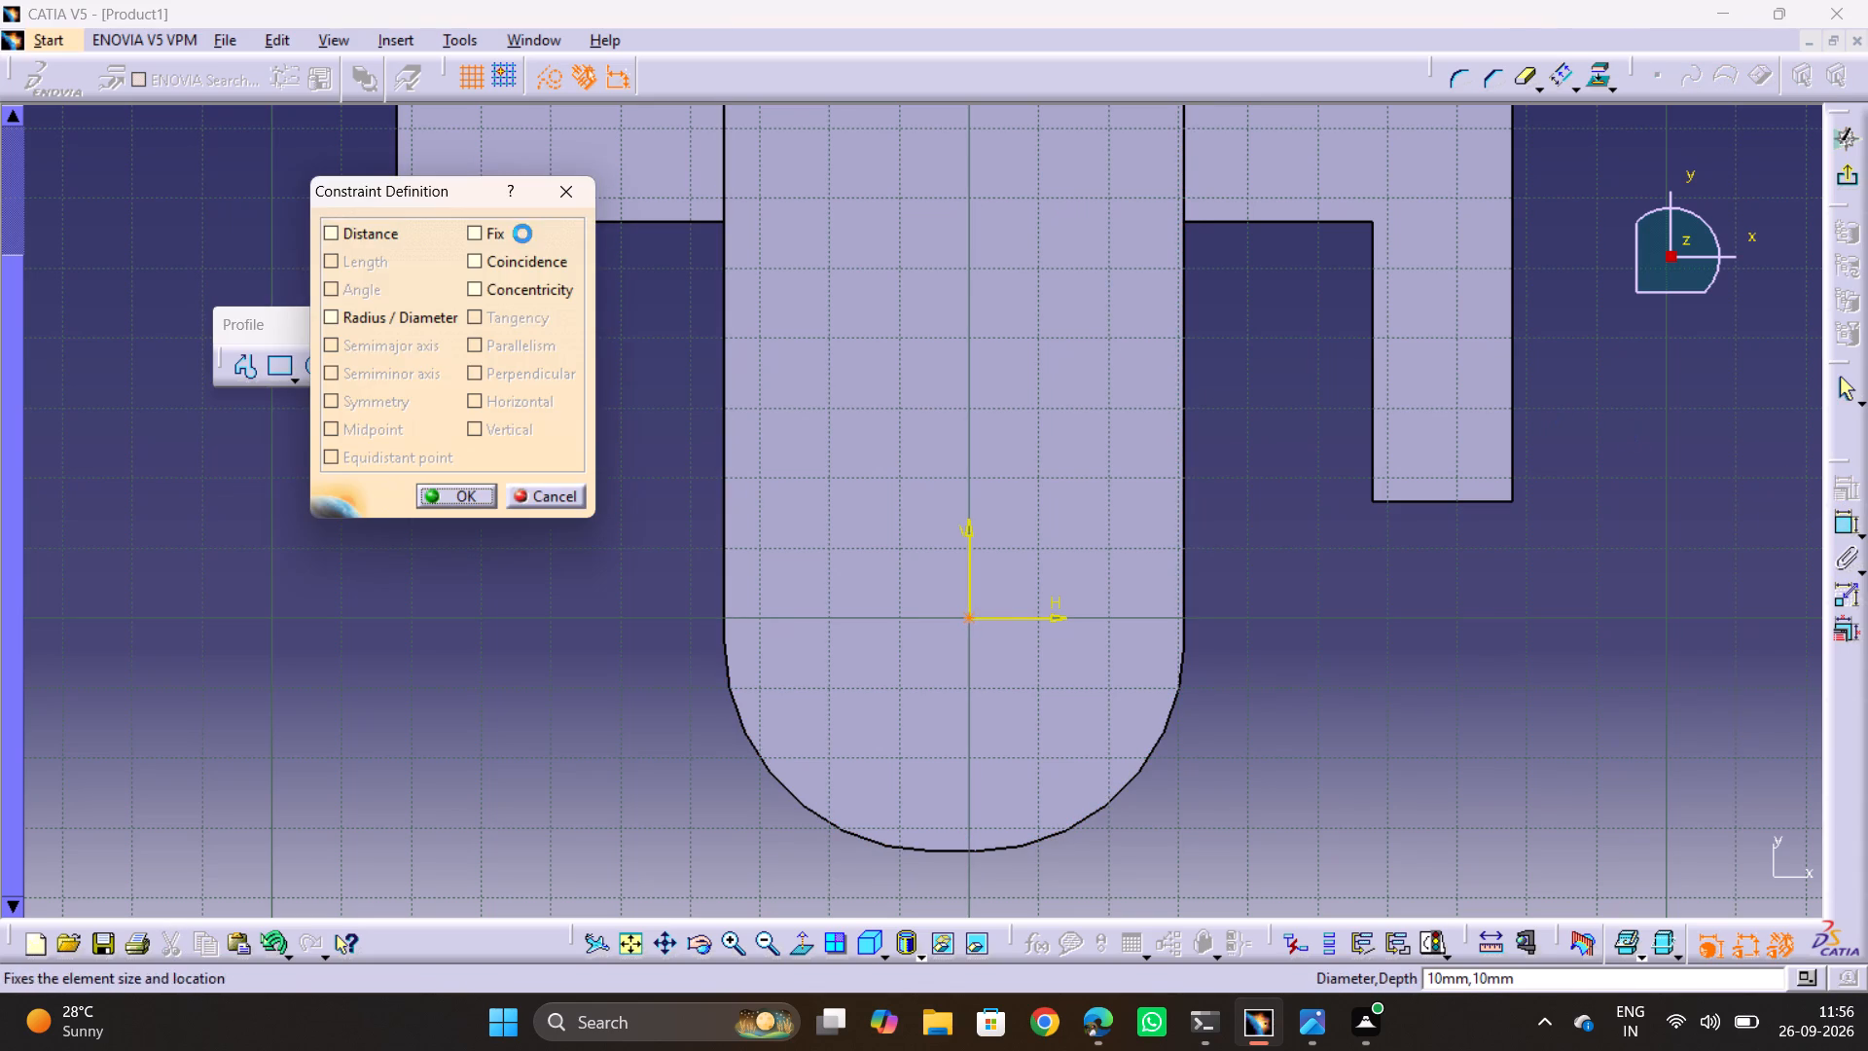
pyautogui.click(514, 287)
pyautogui.click(456, 489)
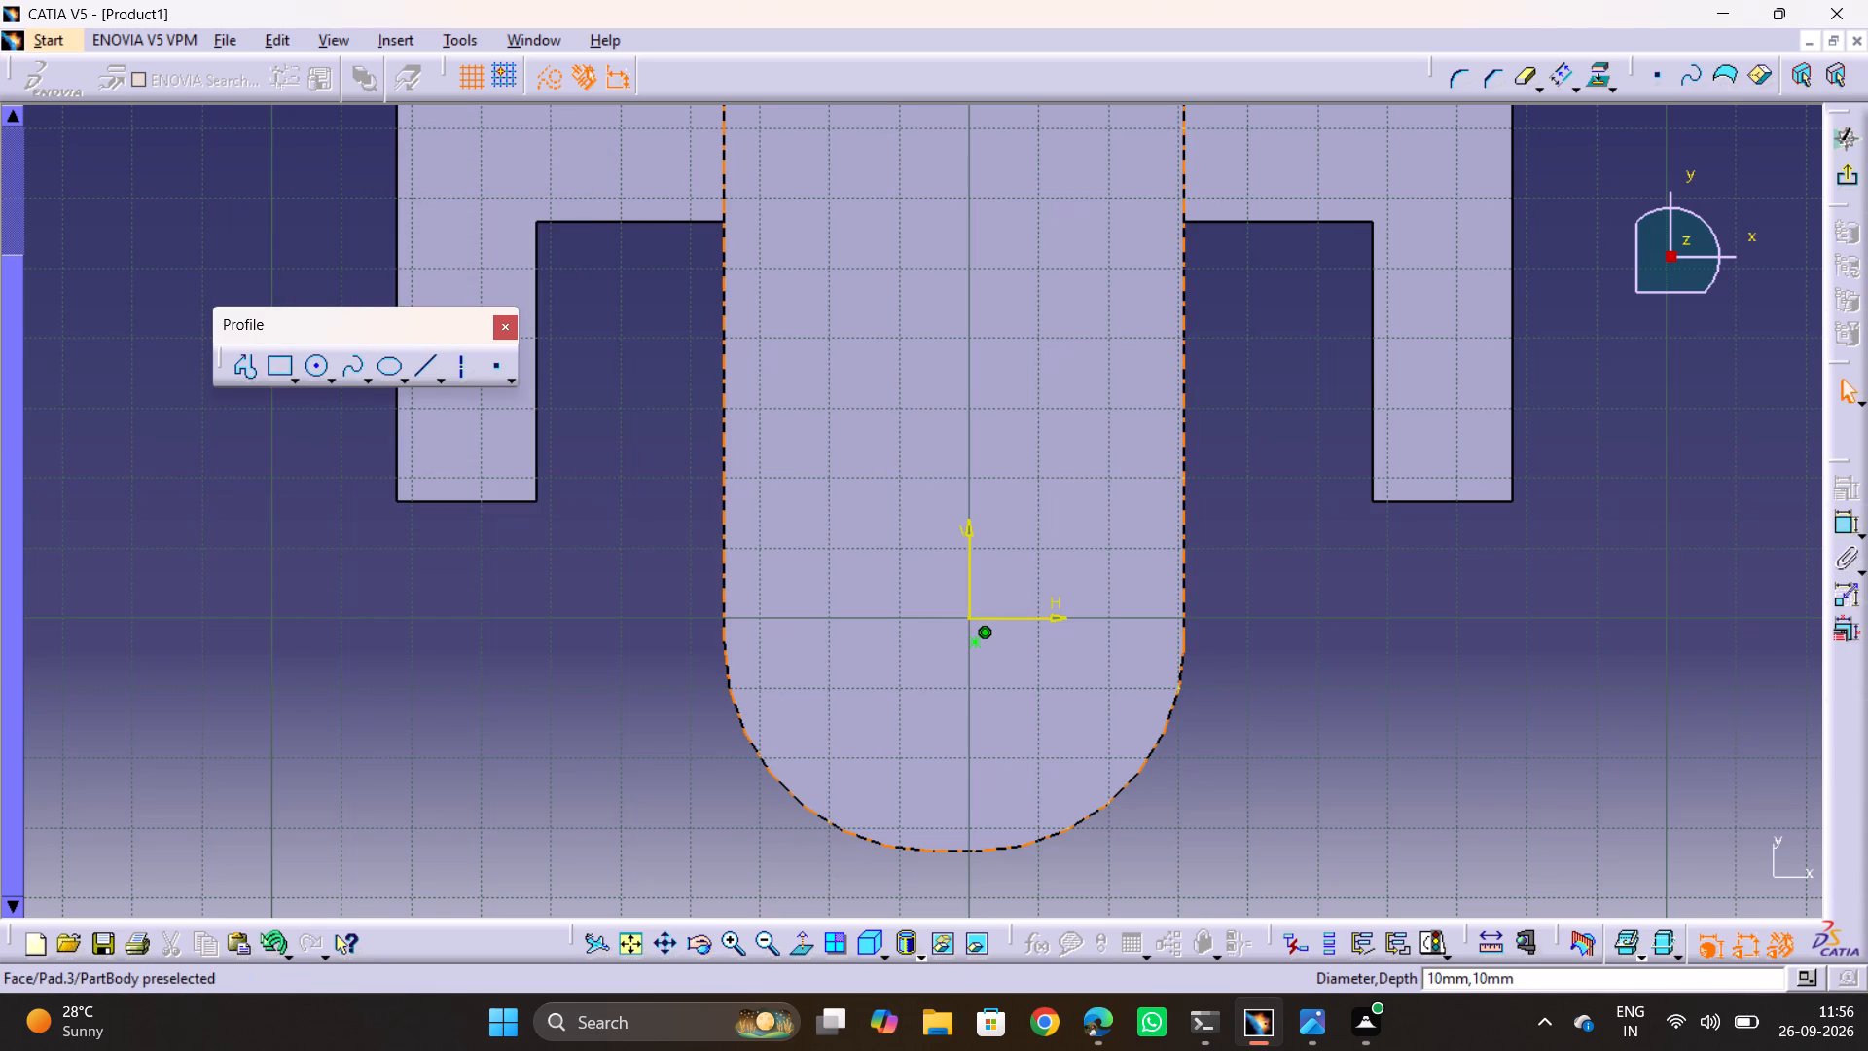
# Replace the hole centre's concentricity with a coincidence to the sketch's vertical axis, and exit the positioning sketch.
pyautogui.click(988, 631)
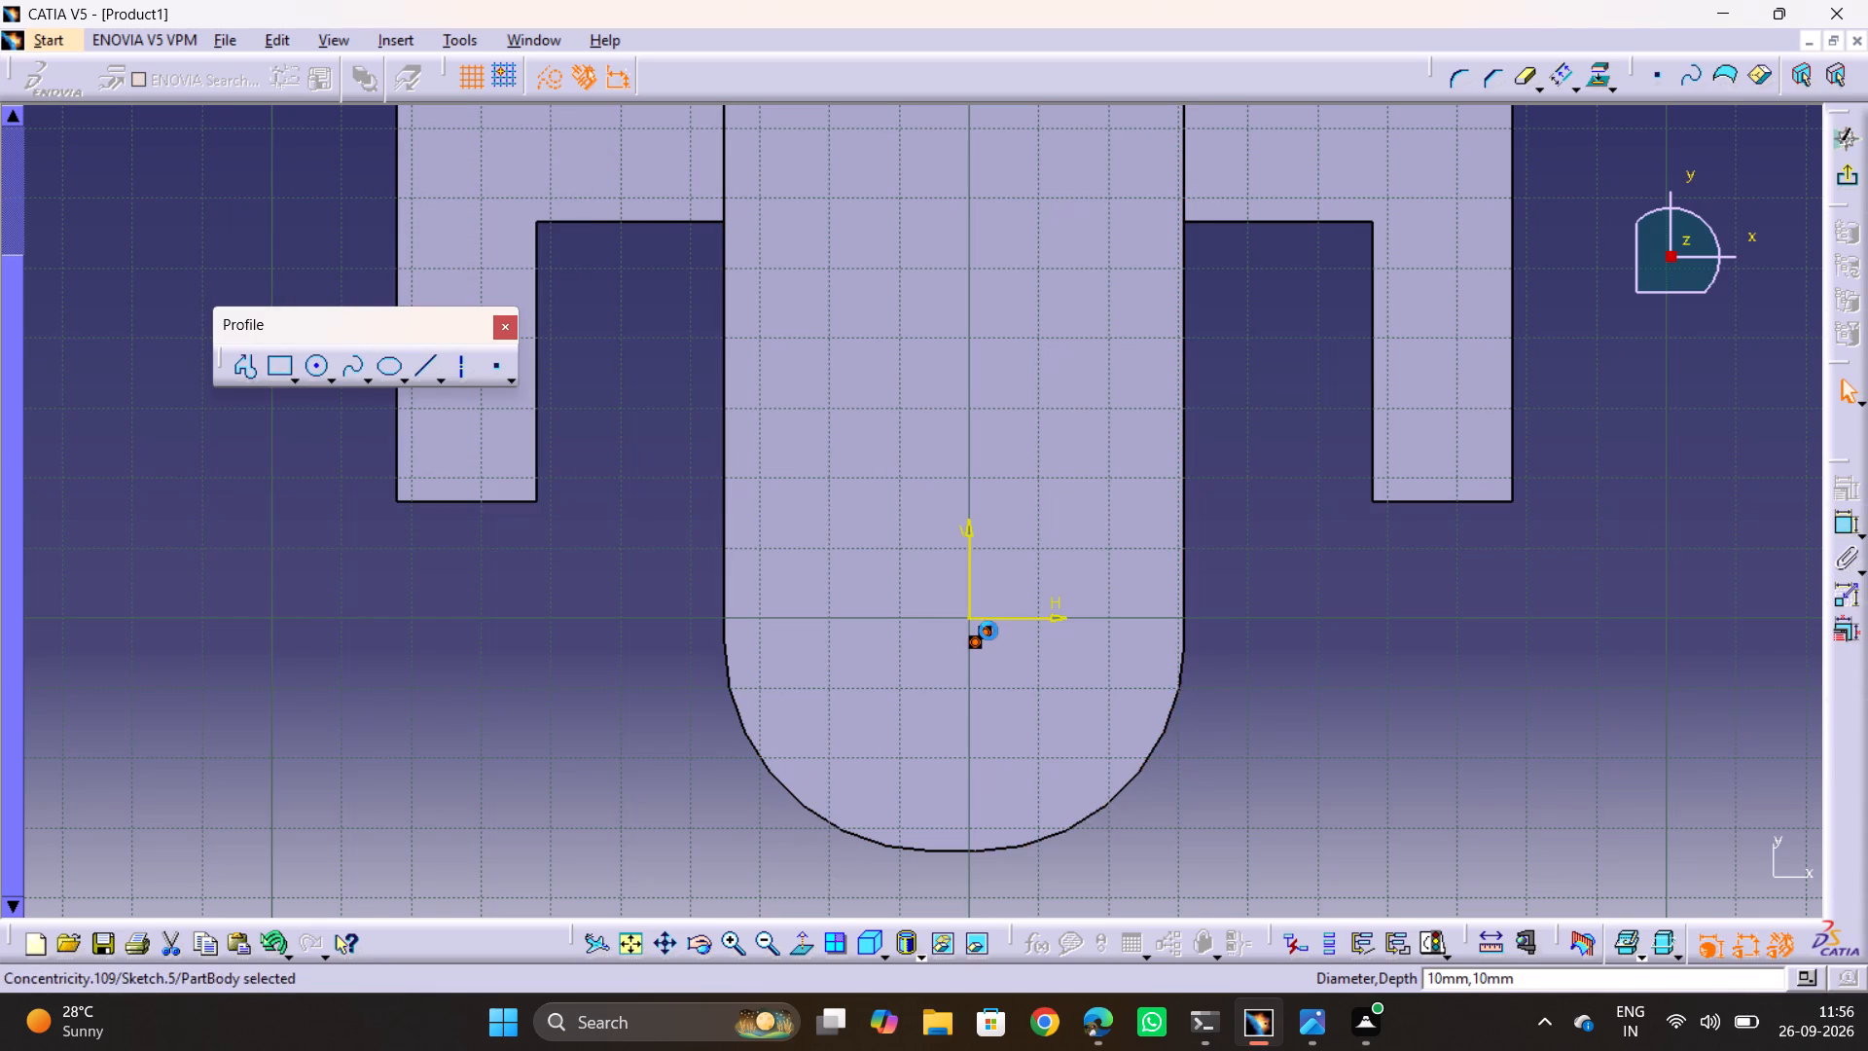
pyautogui.press('Delete')
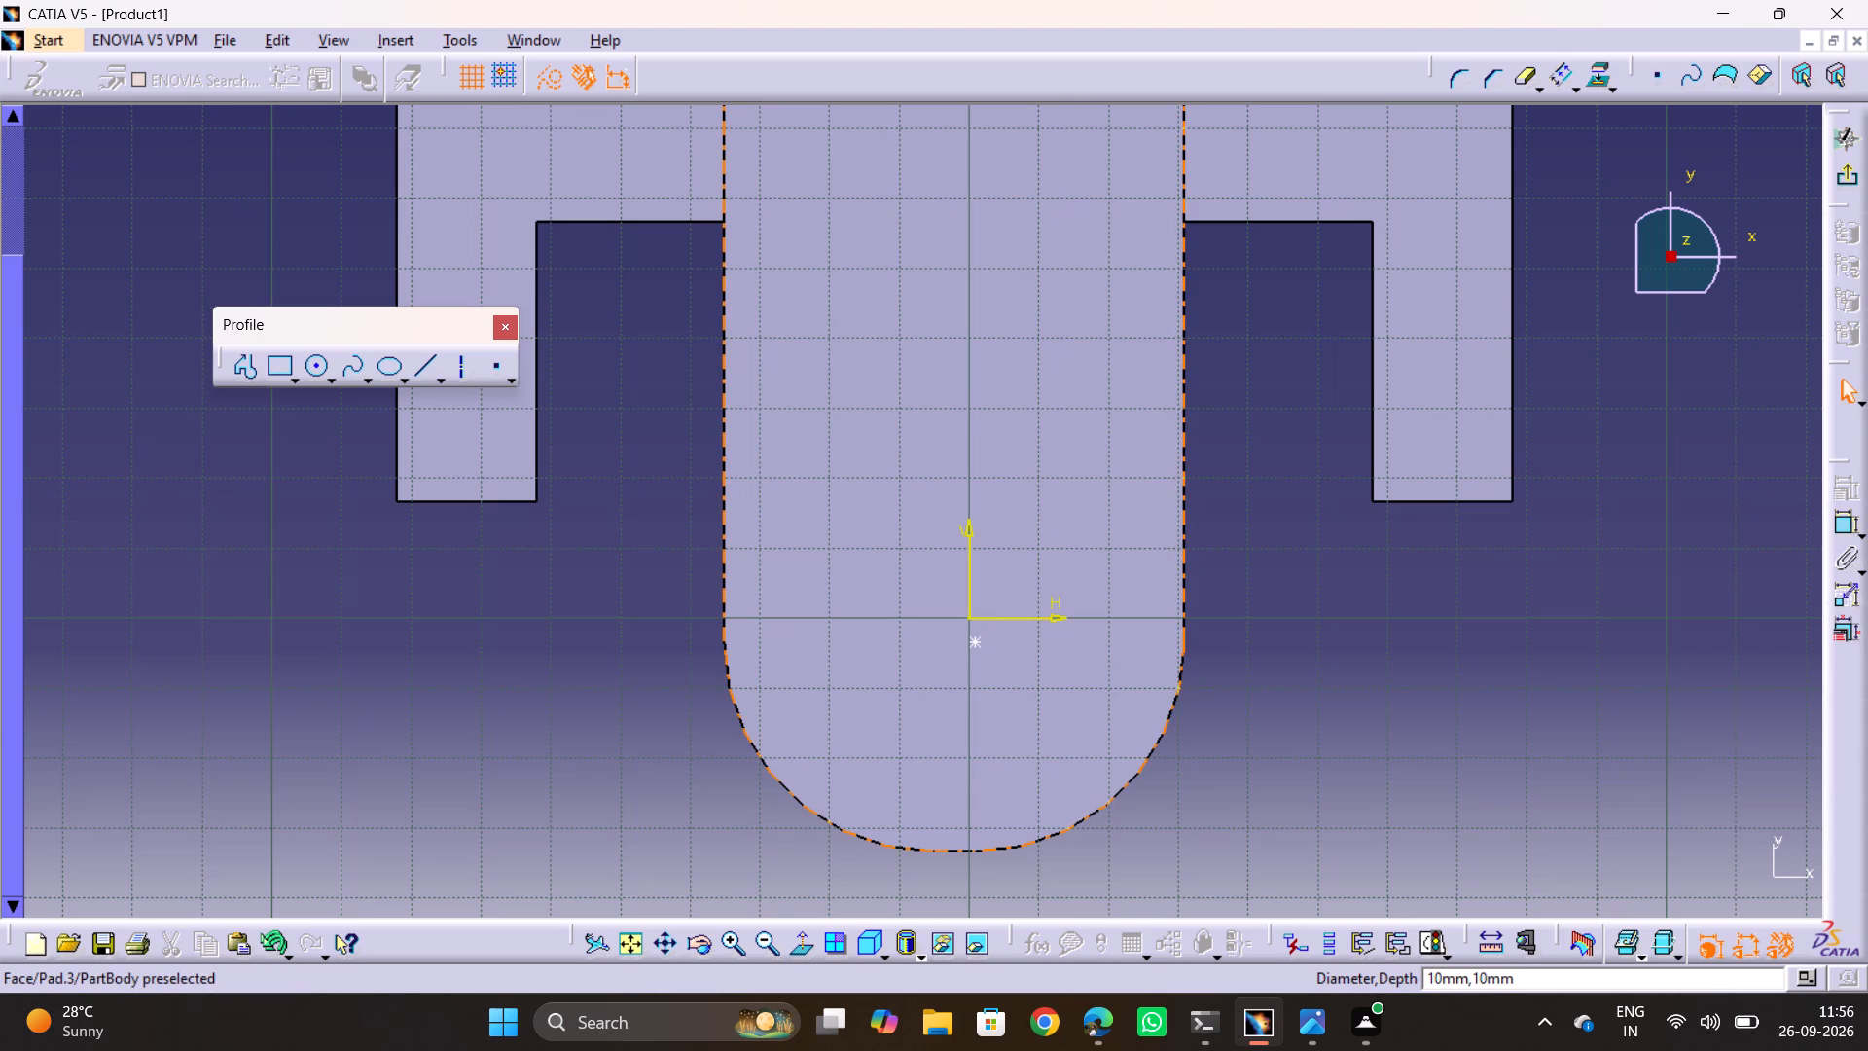
pyautogui.doubleClick(986, 641)
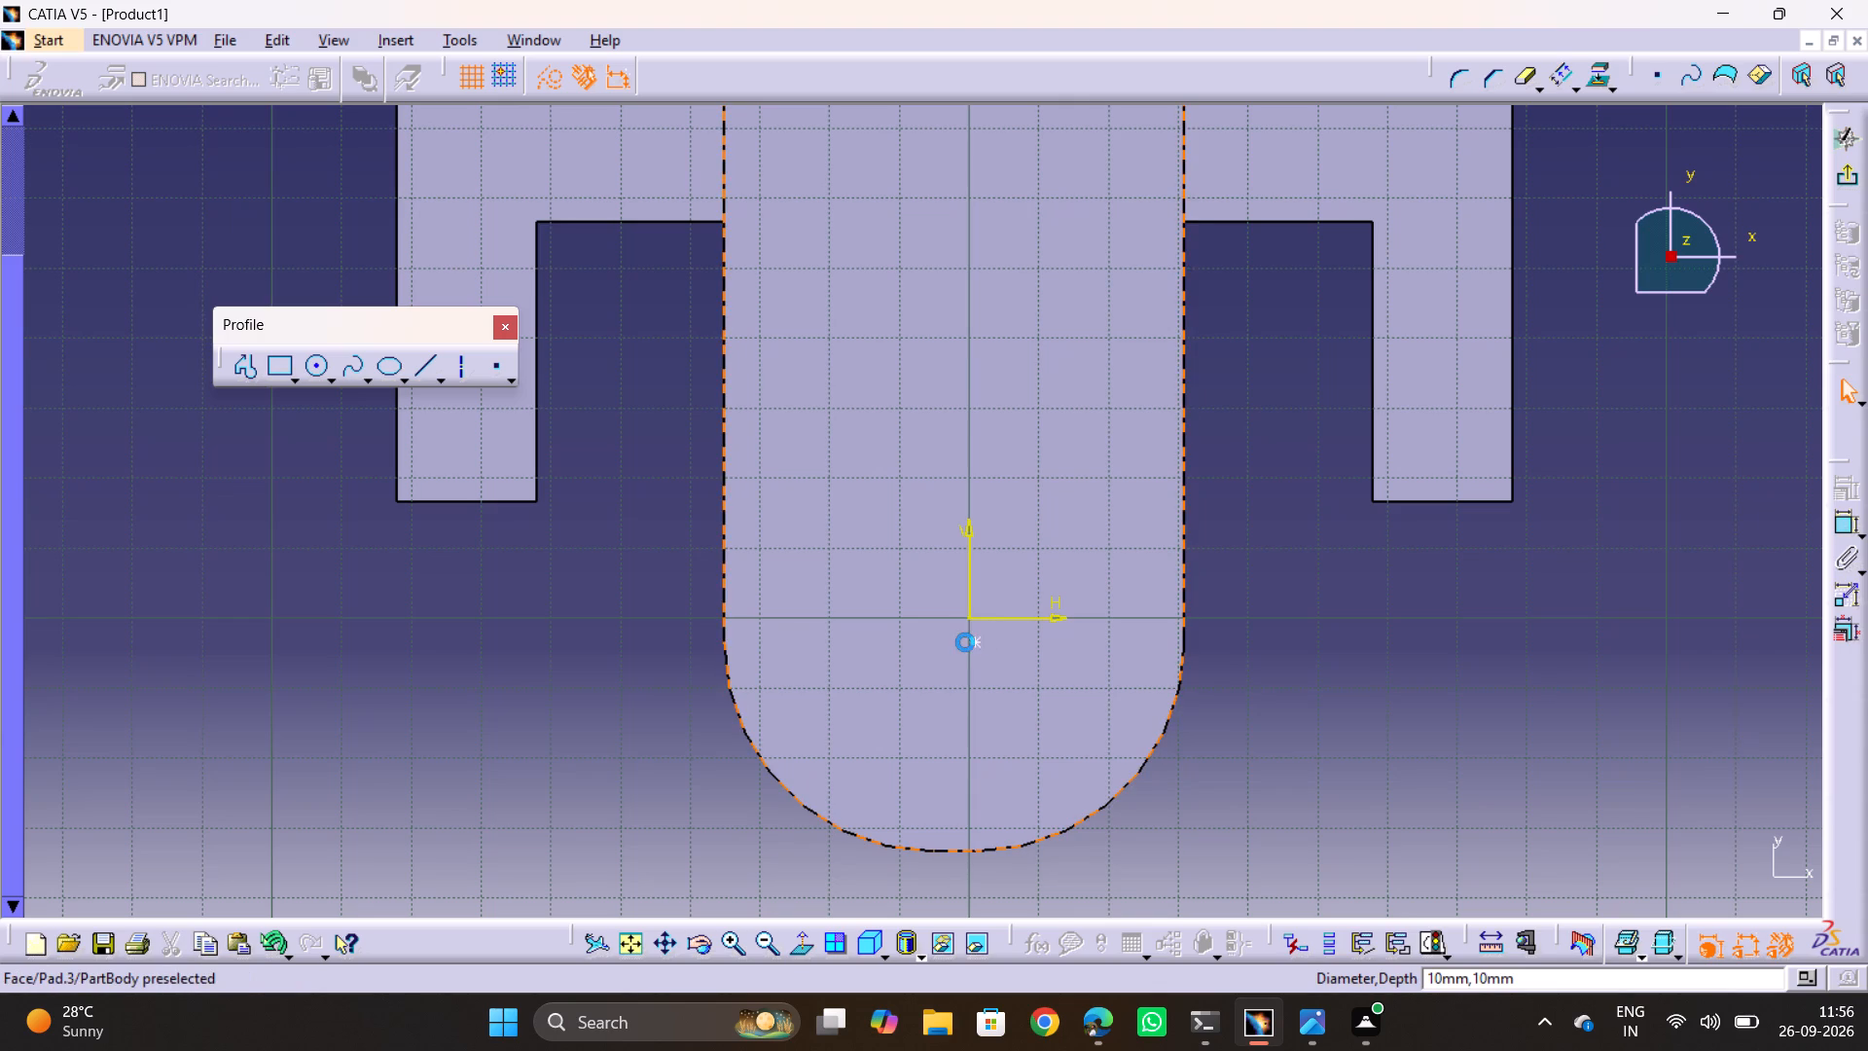
pyautogui.click(972, 645)
pyautogui.keyDown('ctrl'); pyautogui.click(974, 585); pyautogui.keyUp('ctrl')
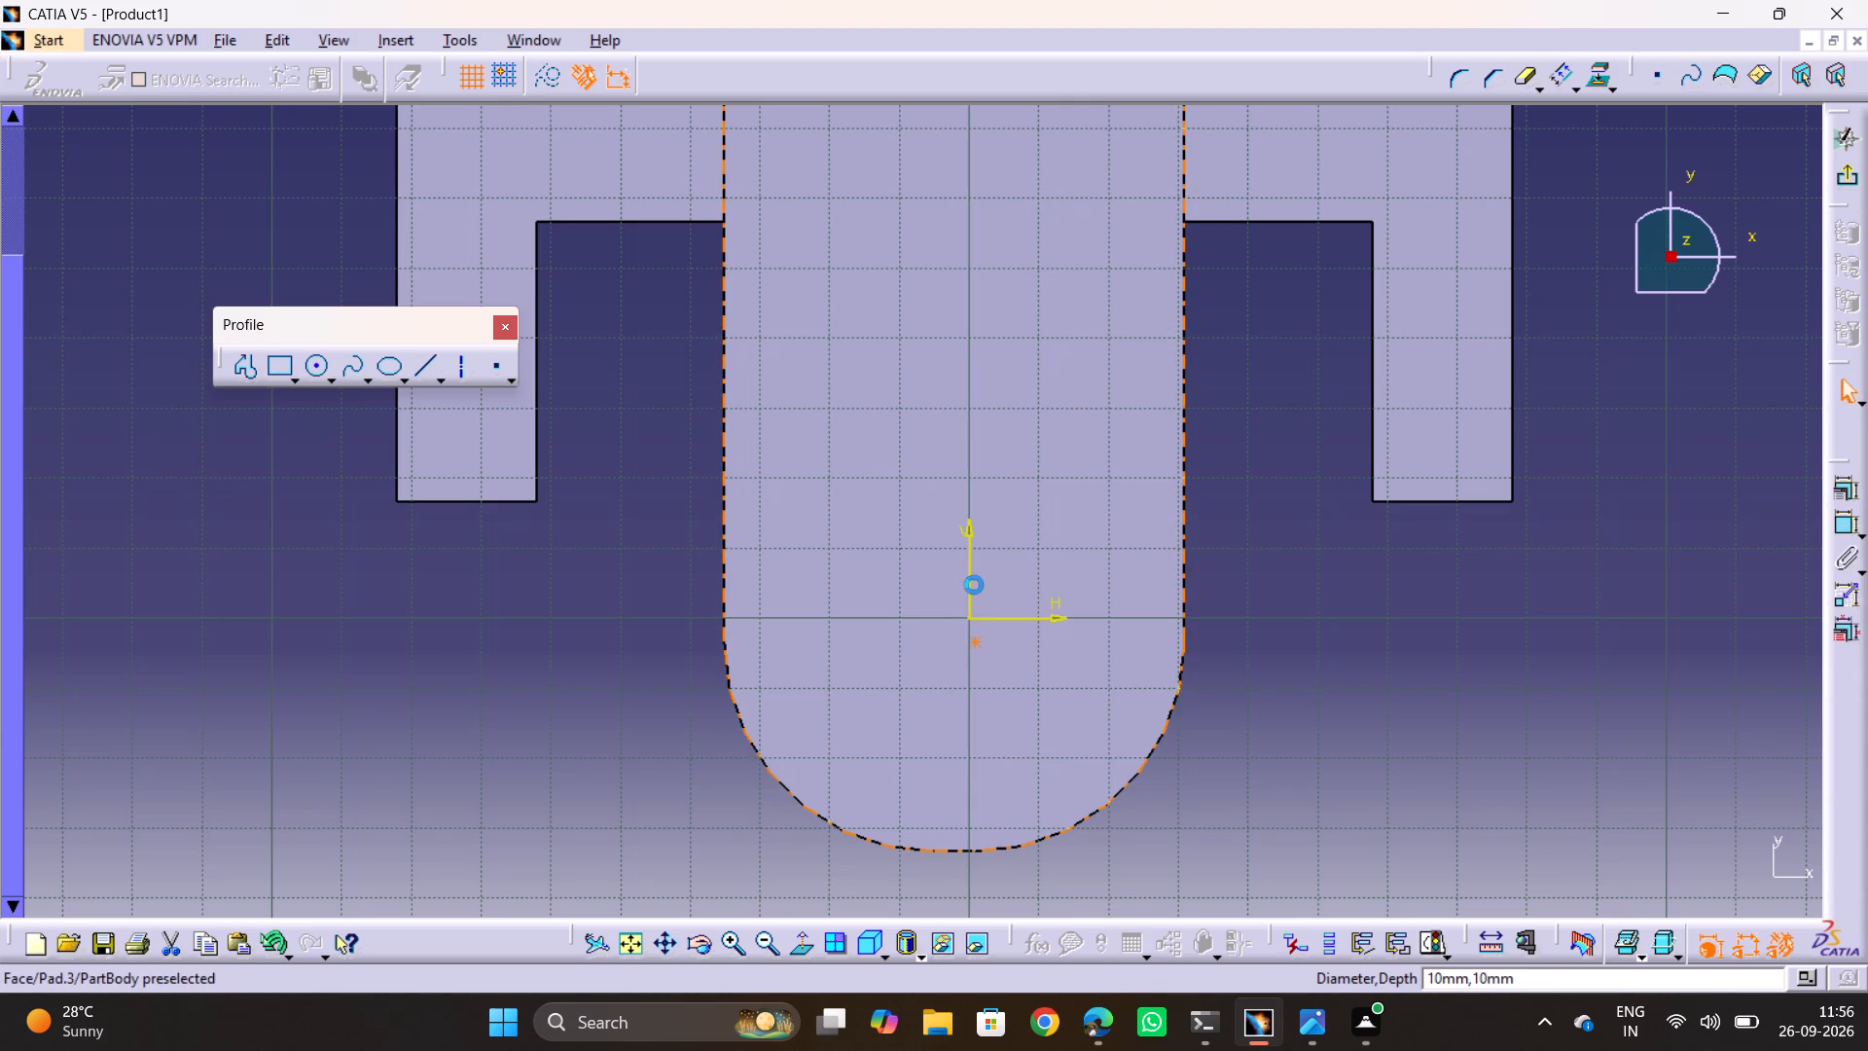
pyautogui.keyDown('ctrl'); pyautogui.click(968, 596); pyautogui.keyUp('ctrl')
pyautogui.click(1856, 493)
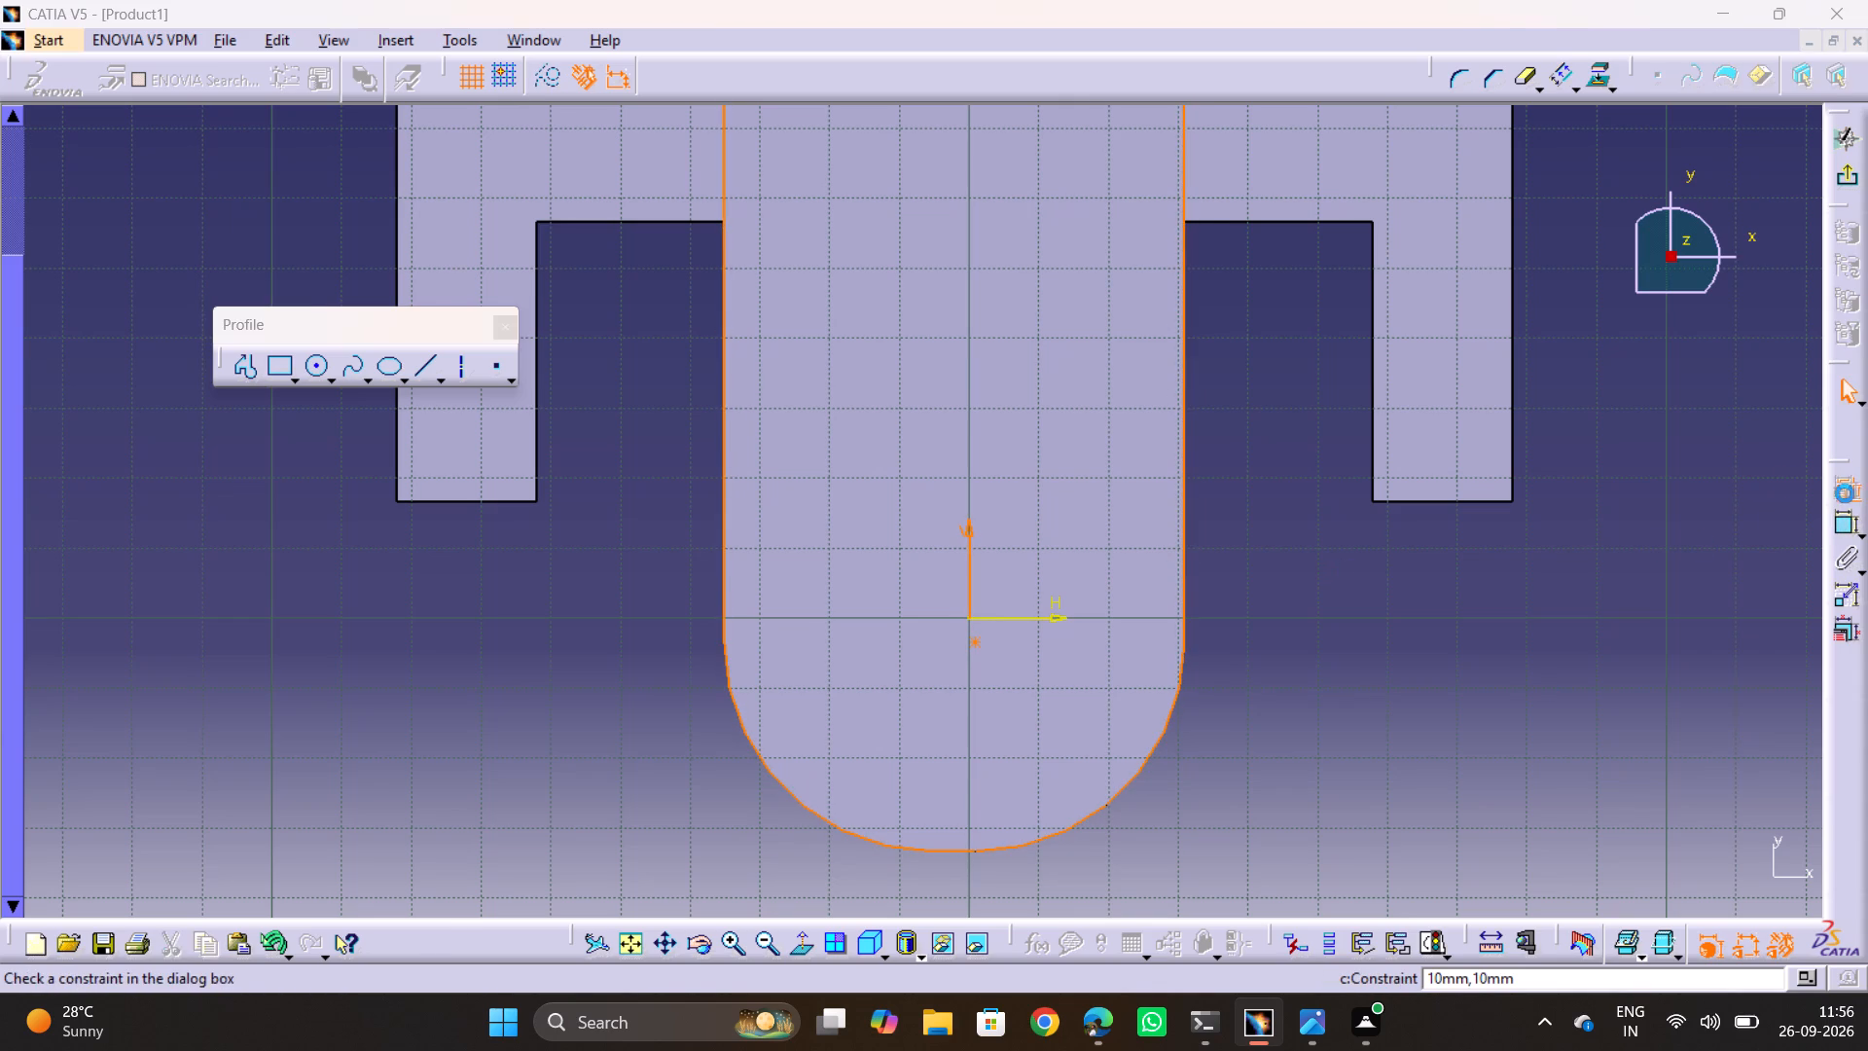
pyautogui.click(535, 270)
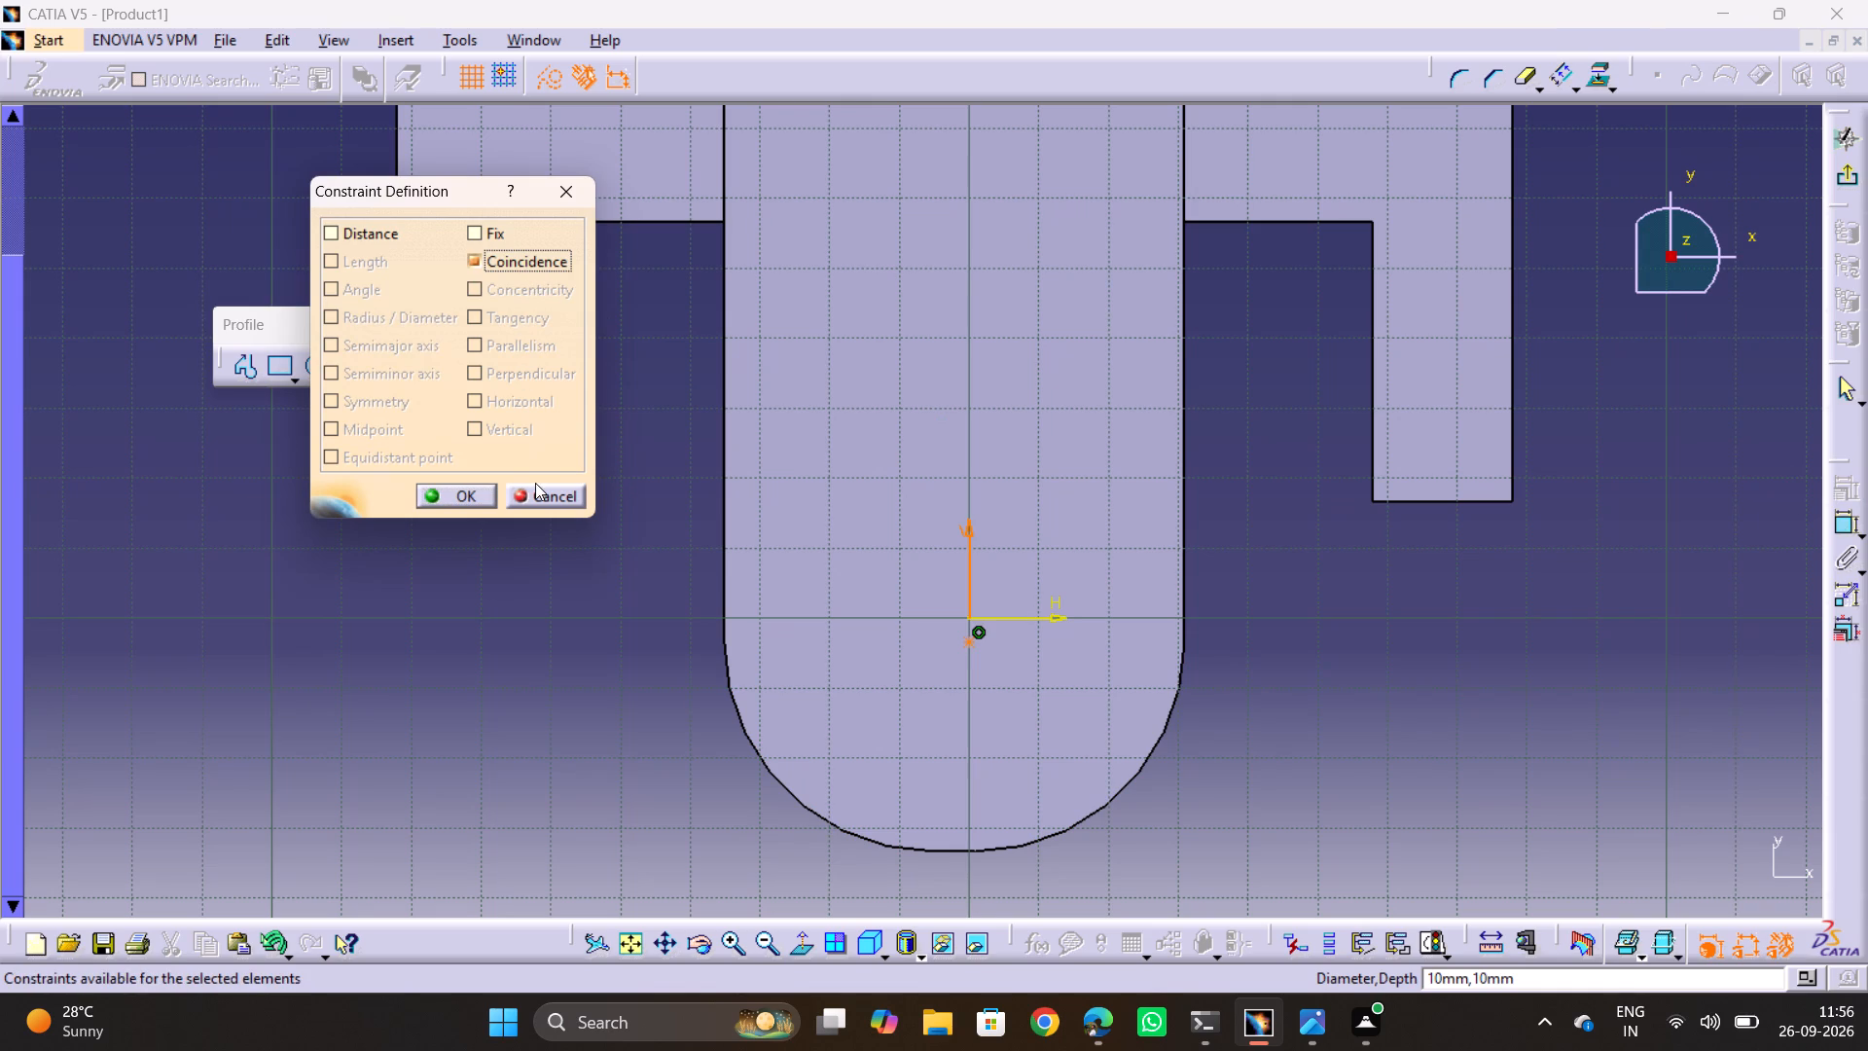
pyautogui.click(468, 499)
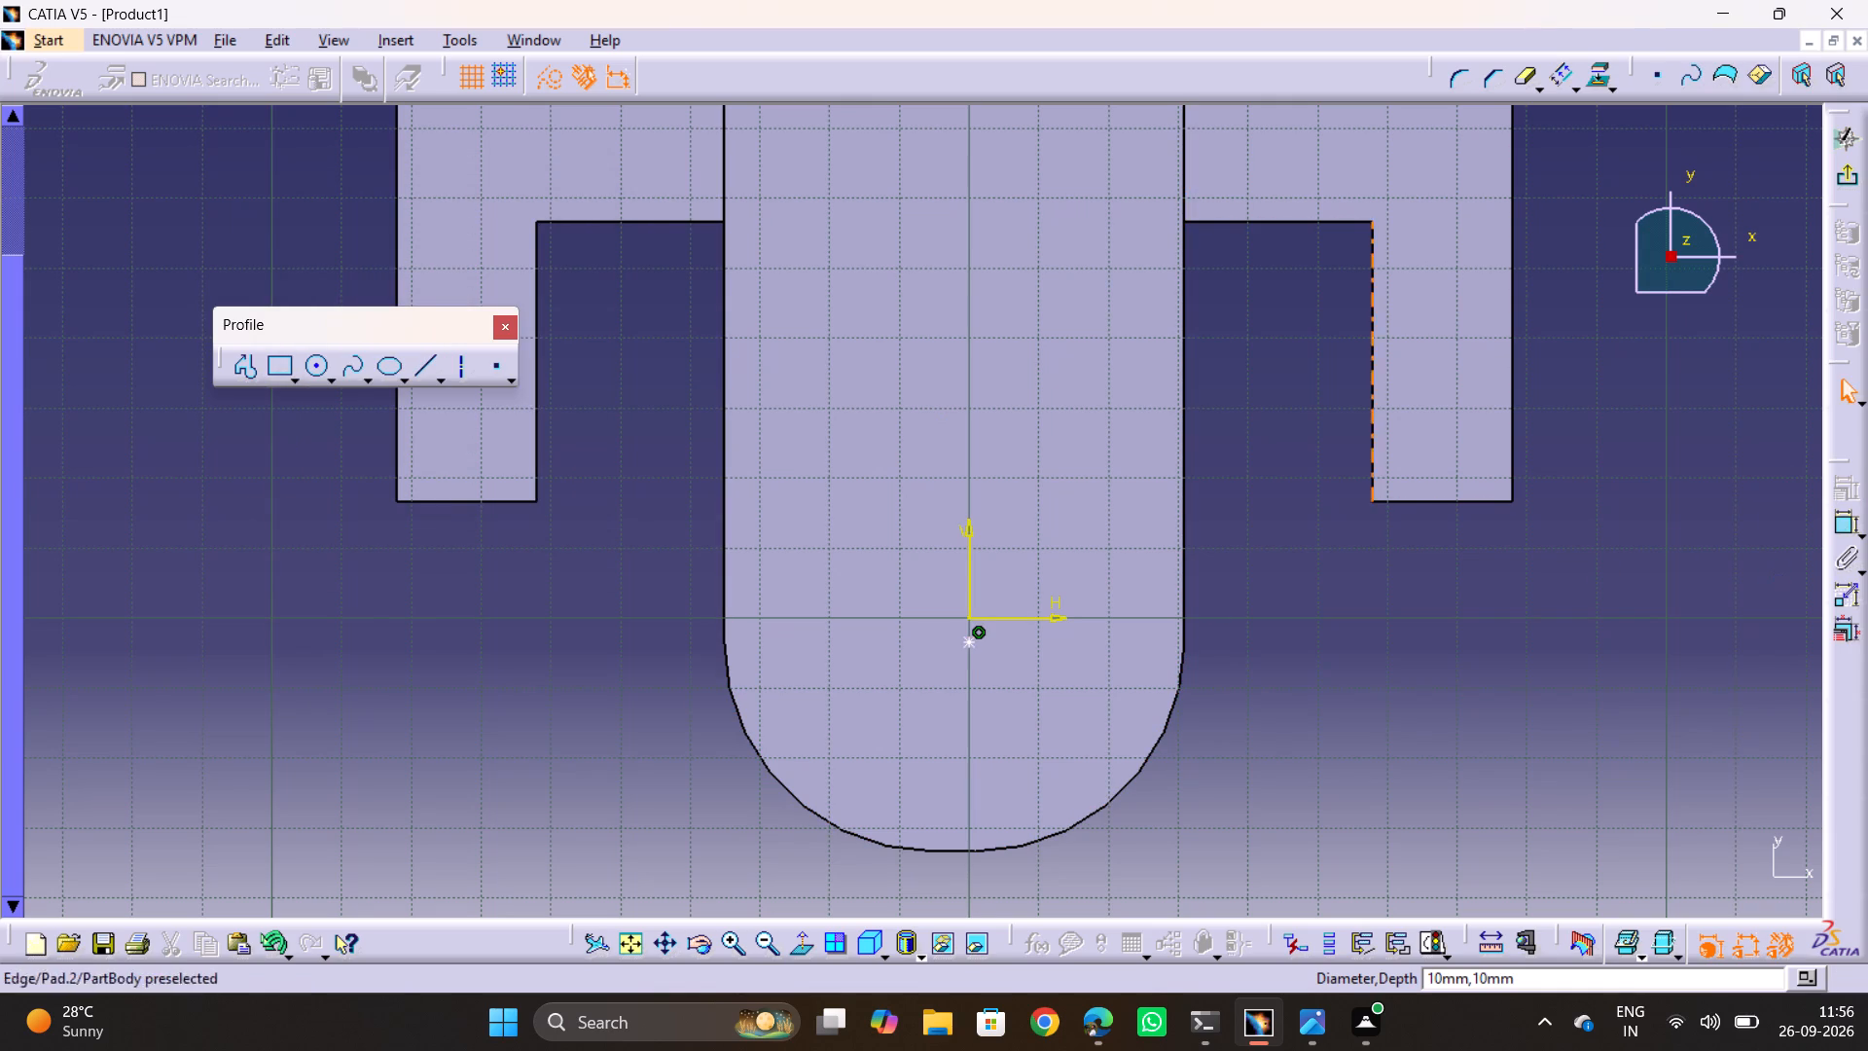
pyautogui.click(1832, 177)
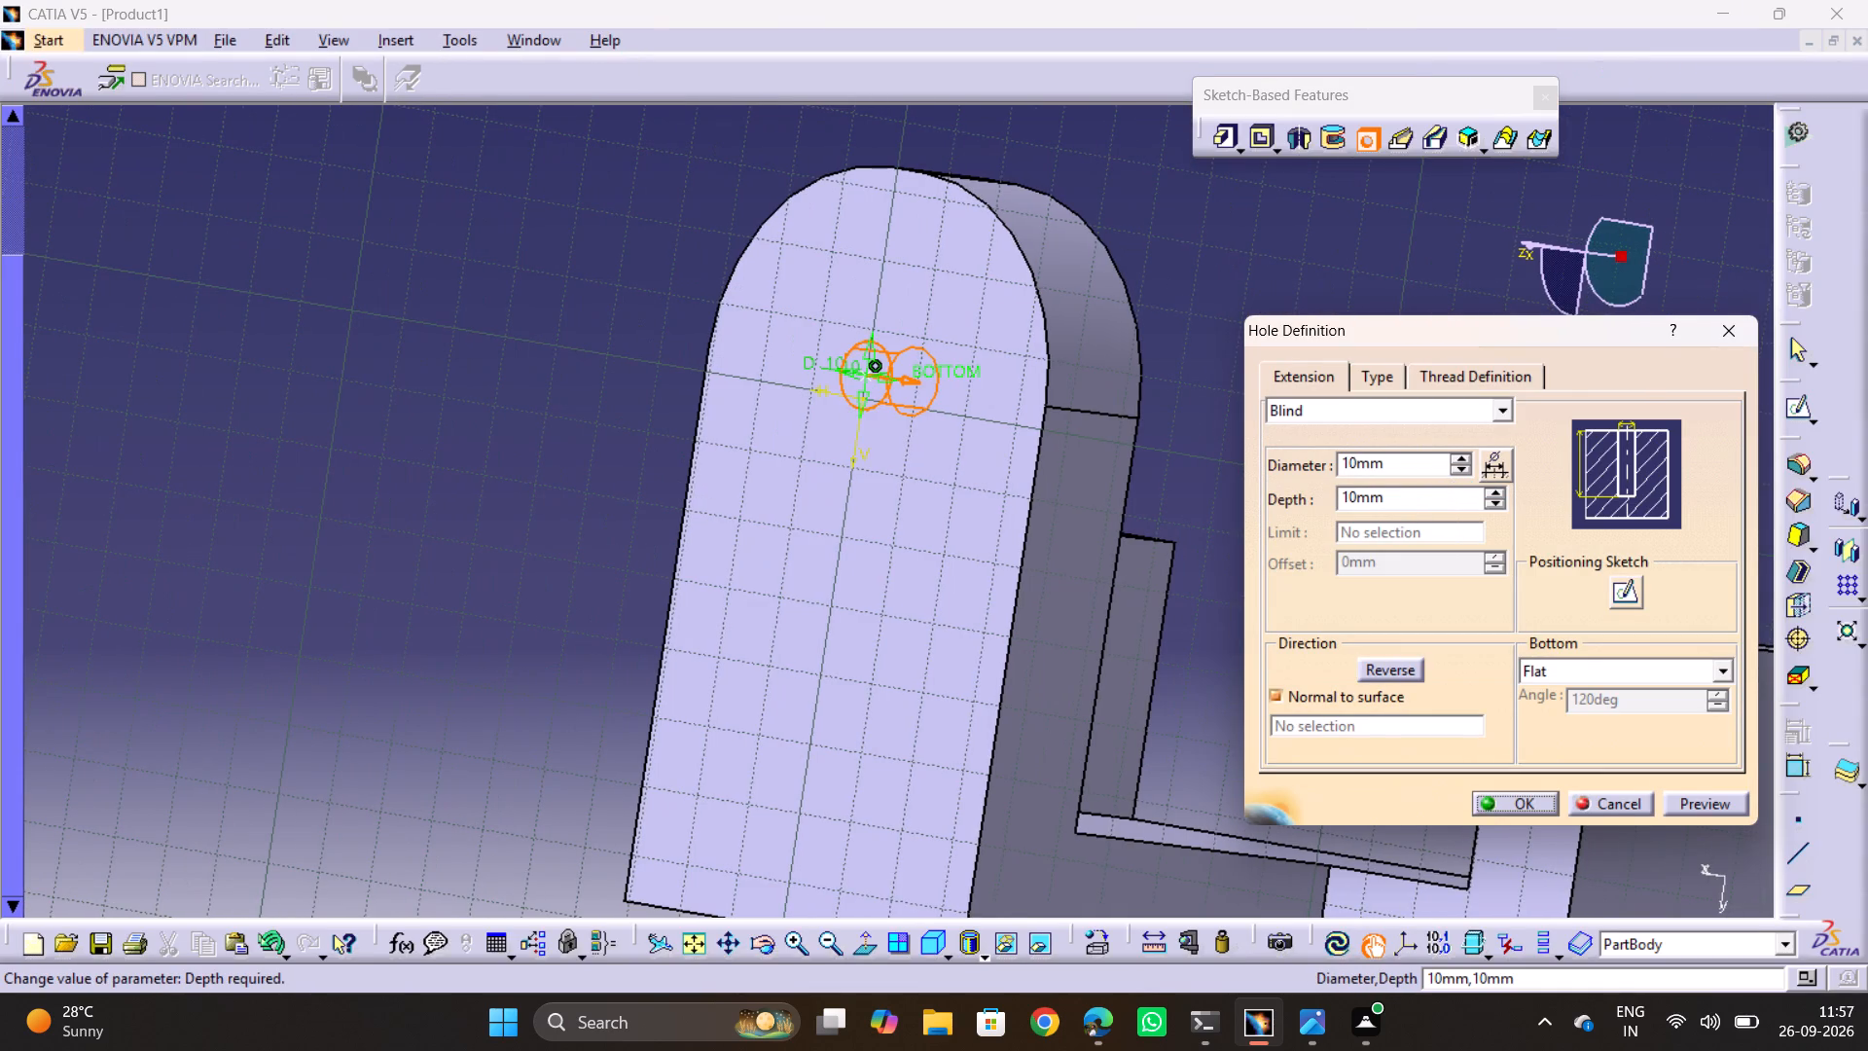
# Set the hole's diameter to 30 mm and create it as a blind hole 10 mm deep.
pyautogui.click(1391, 480)
pyautogui.doubleClick(1404, 456)
pyautogui.press('3')
pyautogui.press('0')
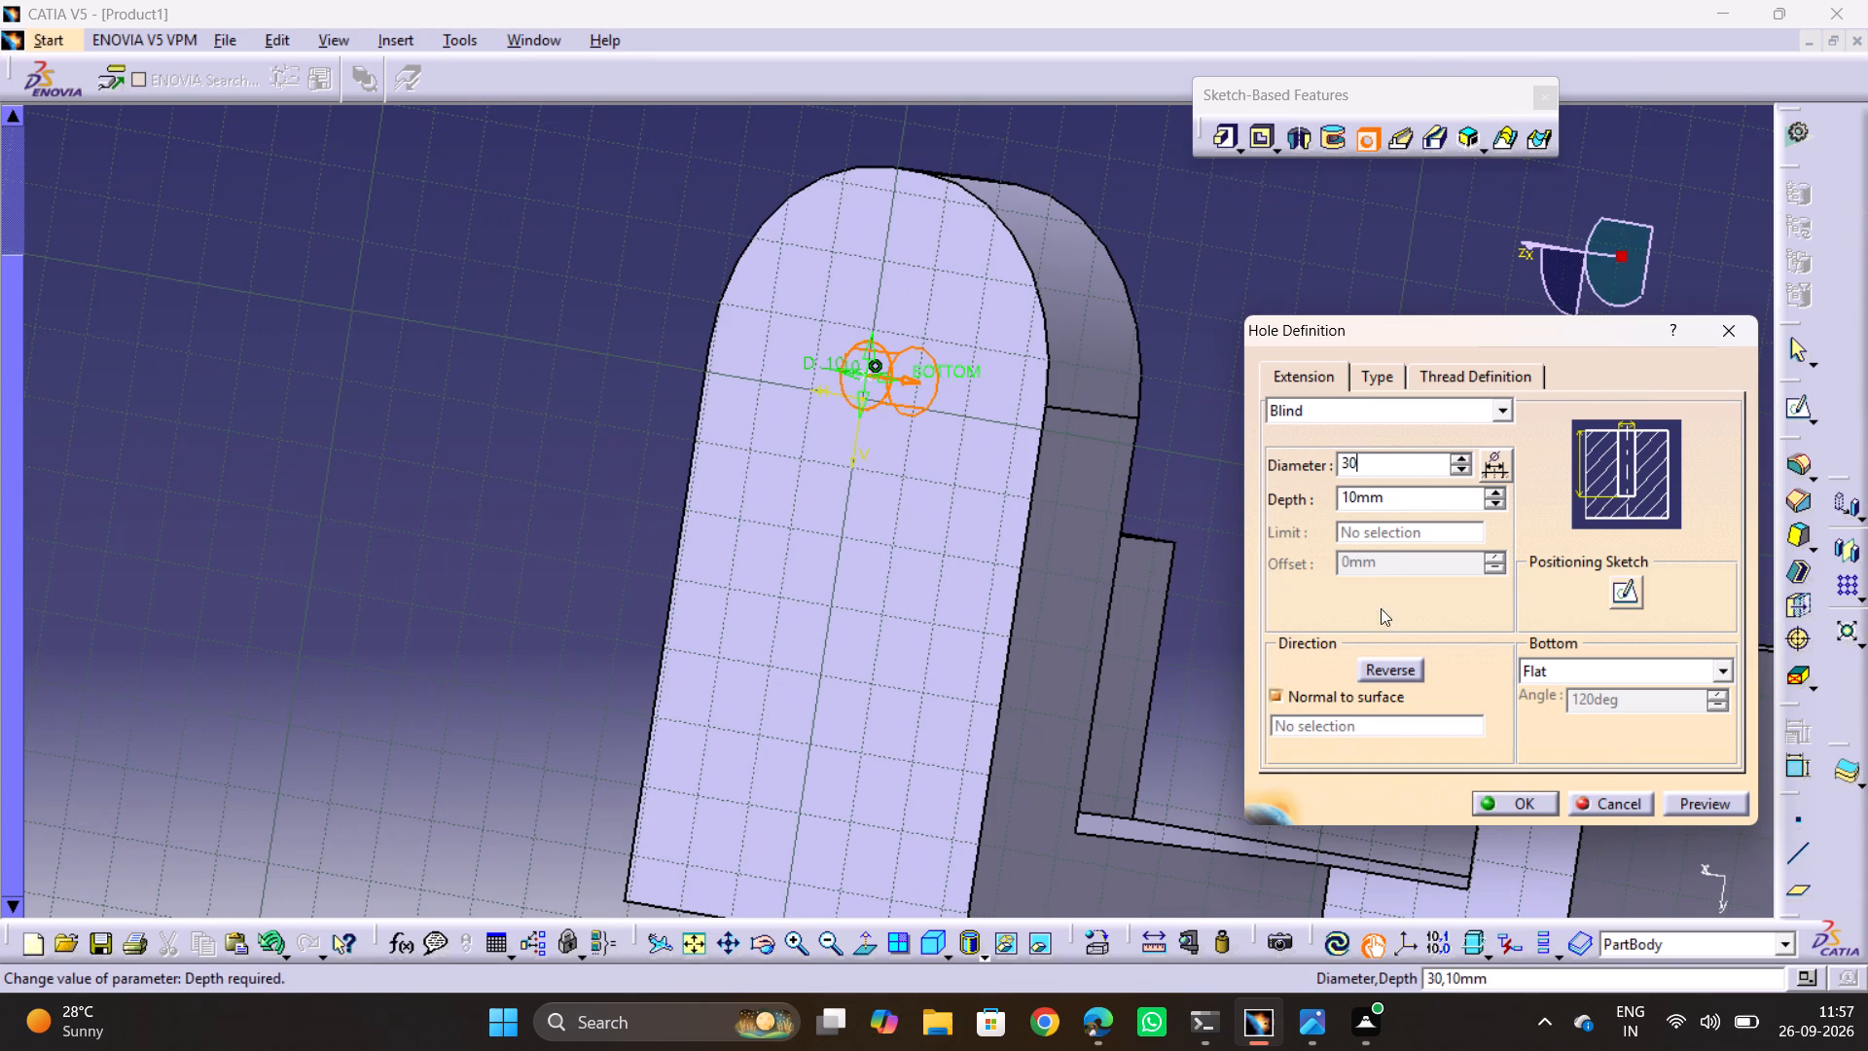
pyautogui.click(1594, 745)
pyautogui.click(1712, 803)
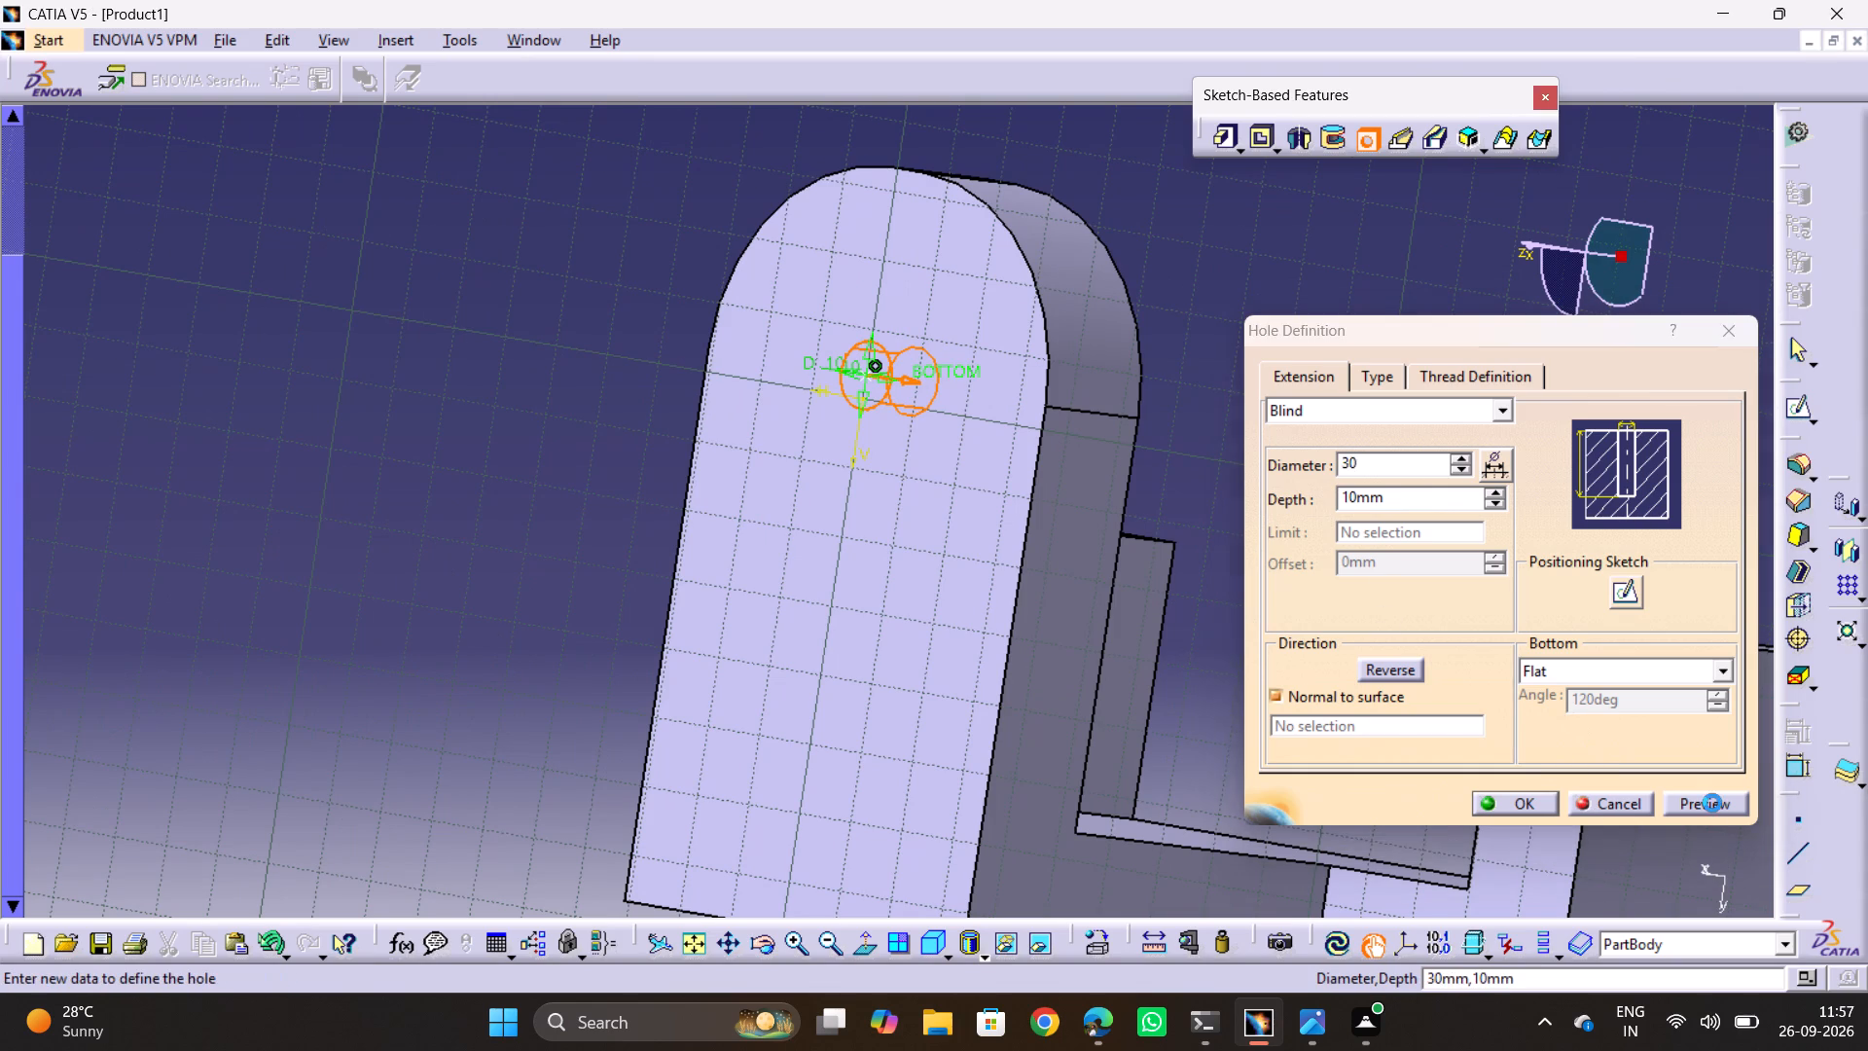
pyautogui.click(1523, 800)
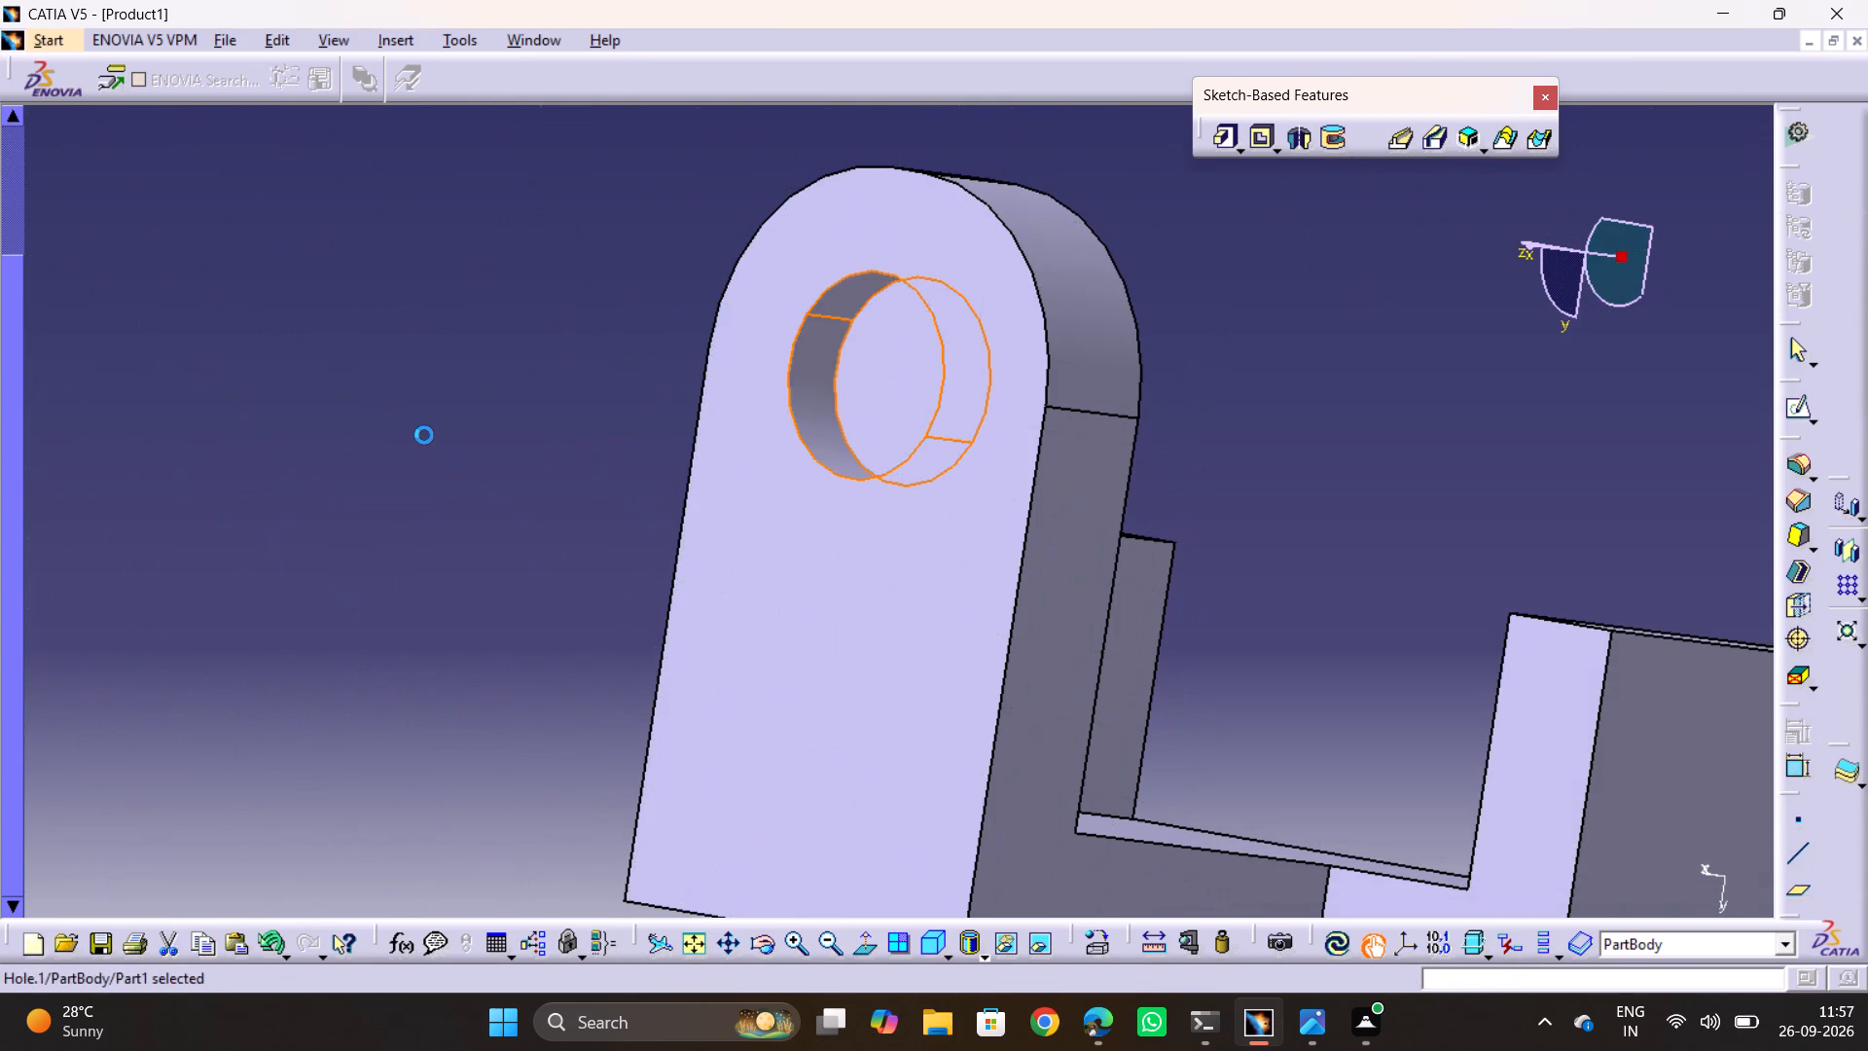
pyautogui.click(424, 435)
# Edit the hole in the rounded tongue and set its depth to 20 mm.
pyautogui.doubleClick(839, 403)
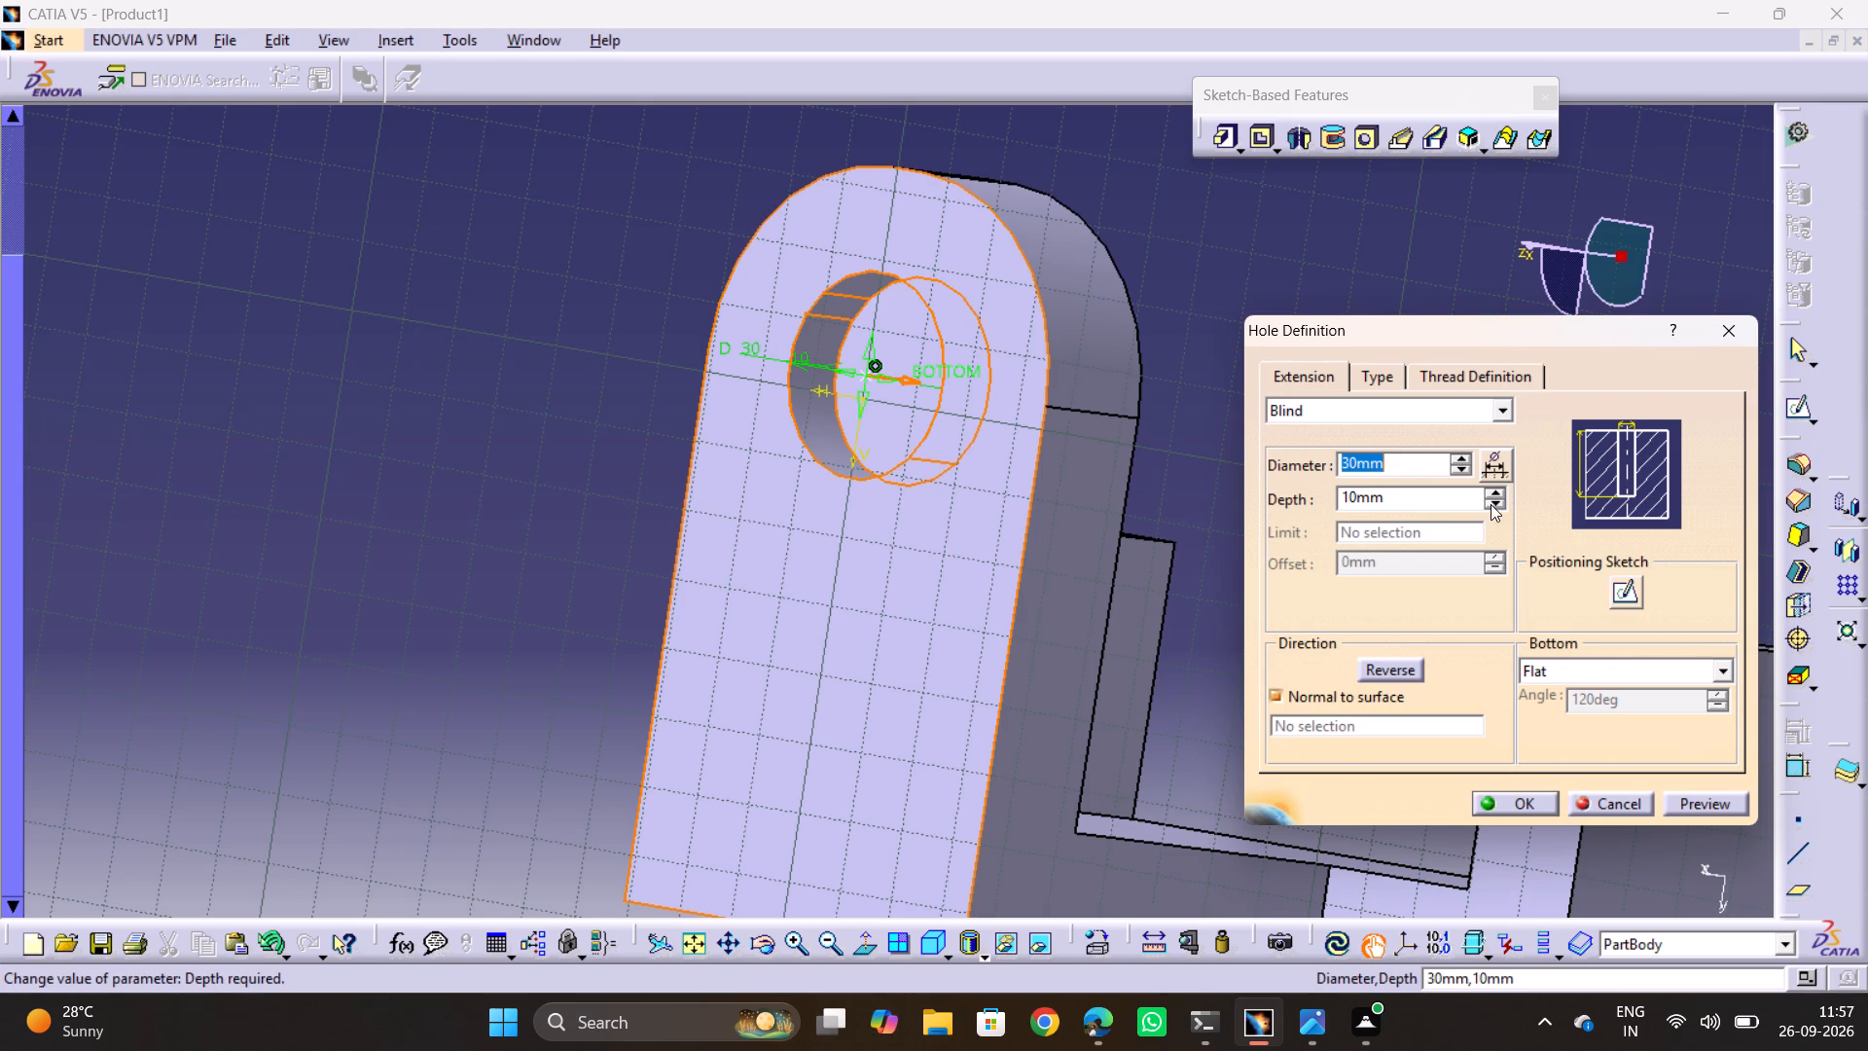
pyautogui.doubleClick(1356, 500)
pyautogui.write('20')
pyautogui.press('Return')
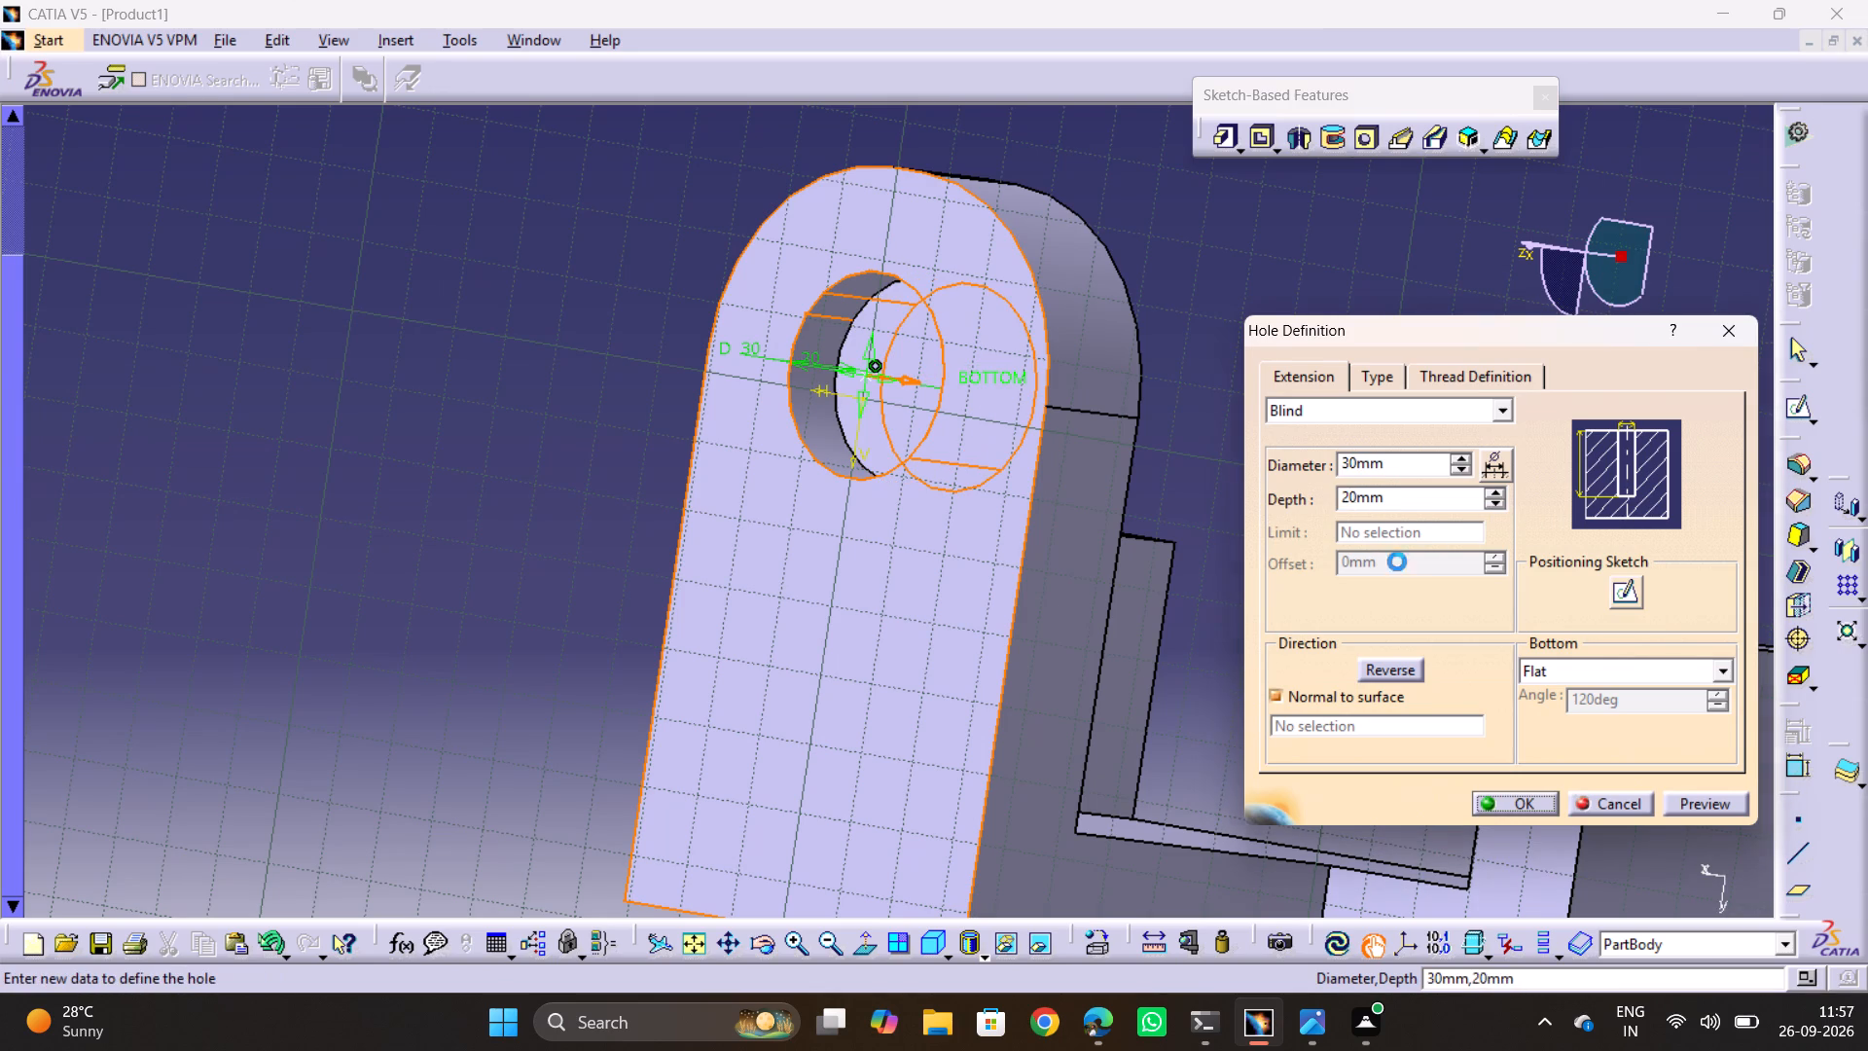
pyautogui.click(1522, 813)
pyautogui.click(1252, 452)
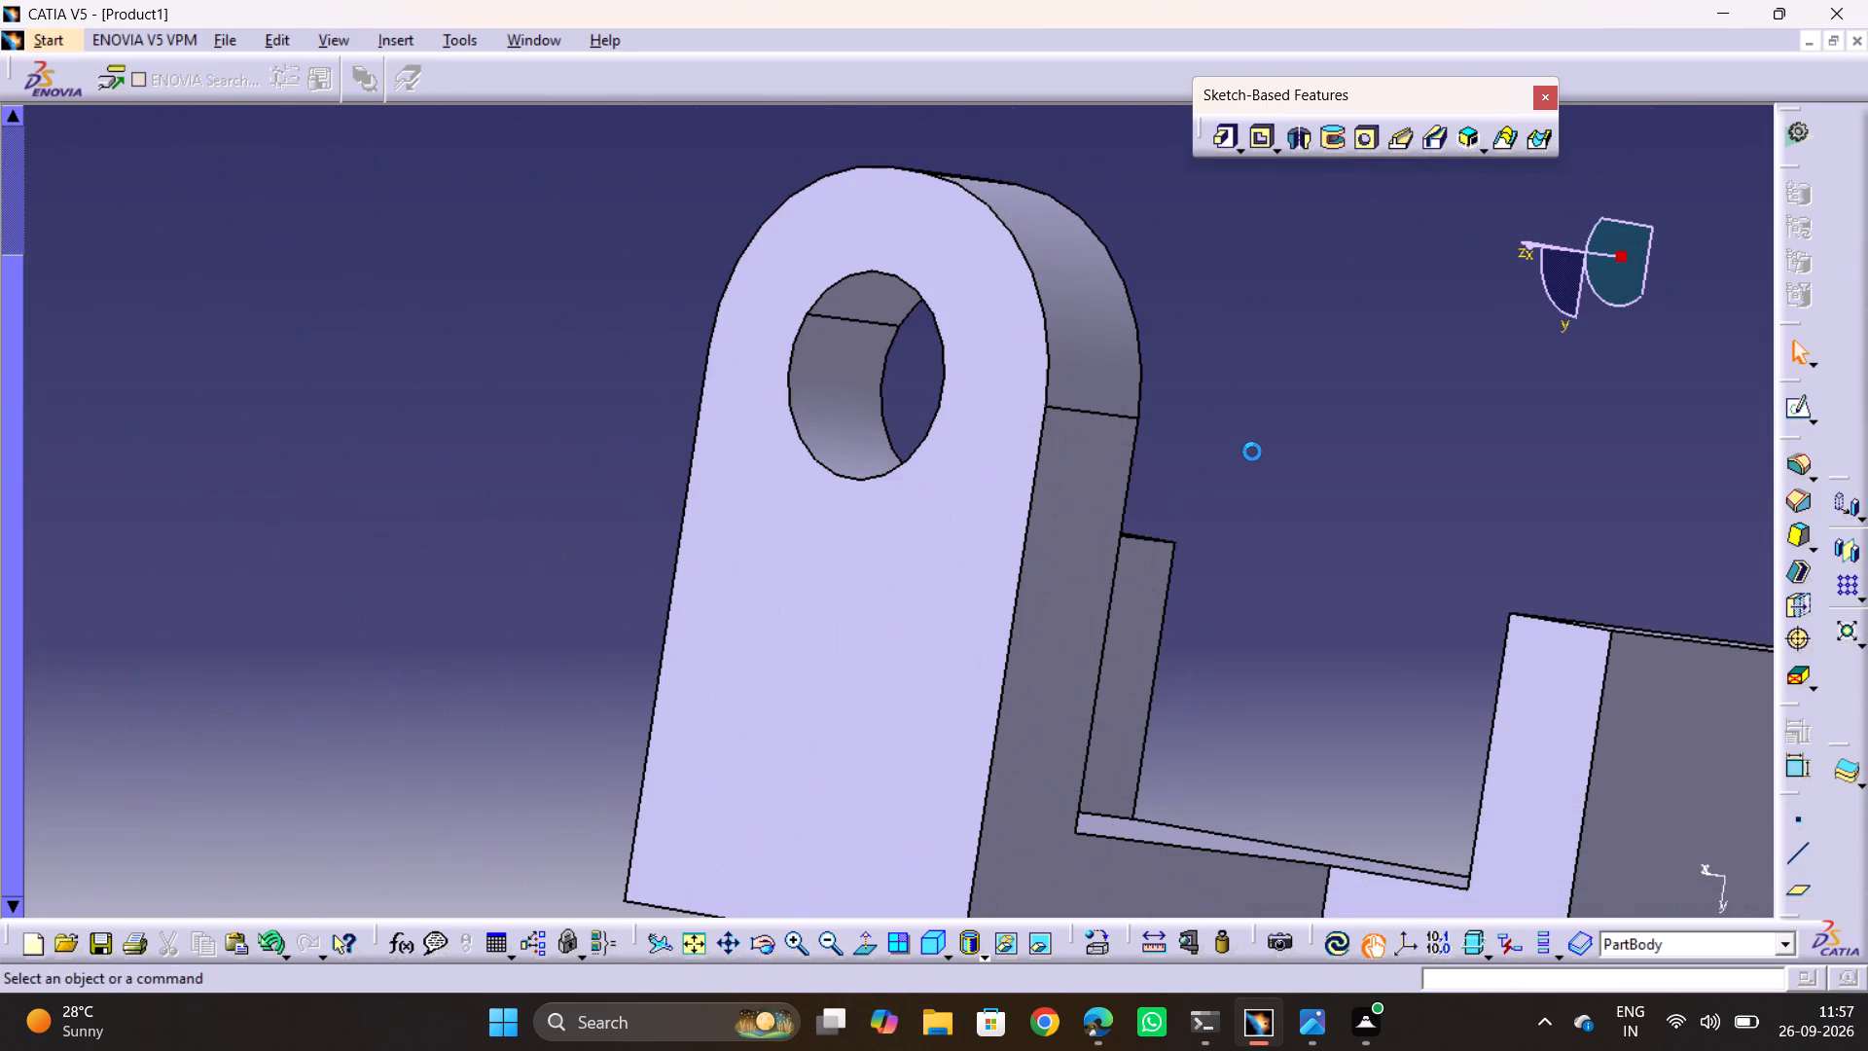
# Inspect the whole bracket, and examine the front, left and top views in 1.jpg for the remaining features and dimensions.
pyautogui.keyDown('ctrl'); pyautogui.moveTo(1387, 413); pyautogui.dragTo(1401, 619, button='middle'); pyautogui.keyUp('ctrl')
pyautogui.moveTo(1217, 655); pyautogui.dragTo(1215, 636, button='middle')
pyautogui.moveTo(1207, 402); pyautogui.dragTo(1191, 375, button='middle')
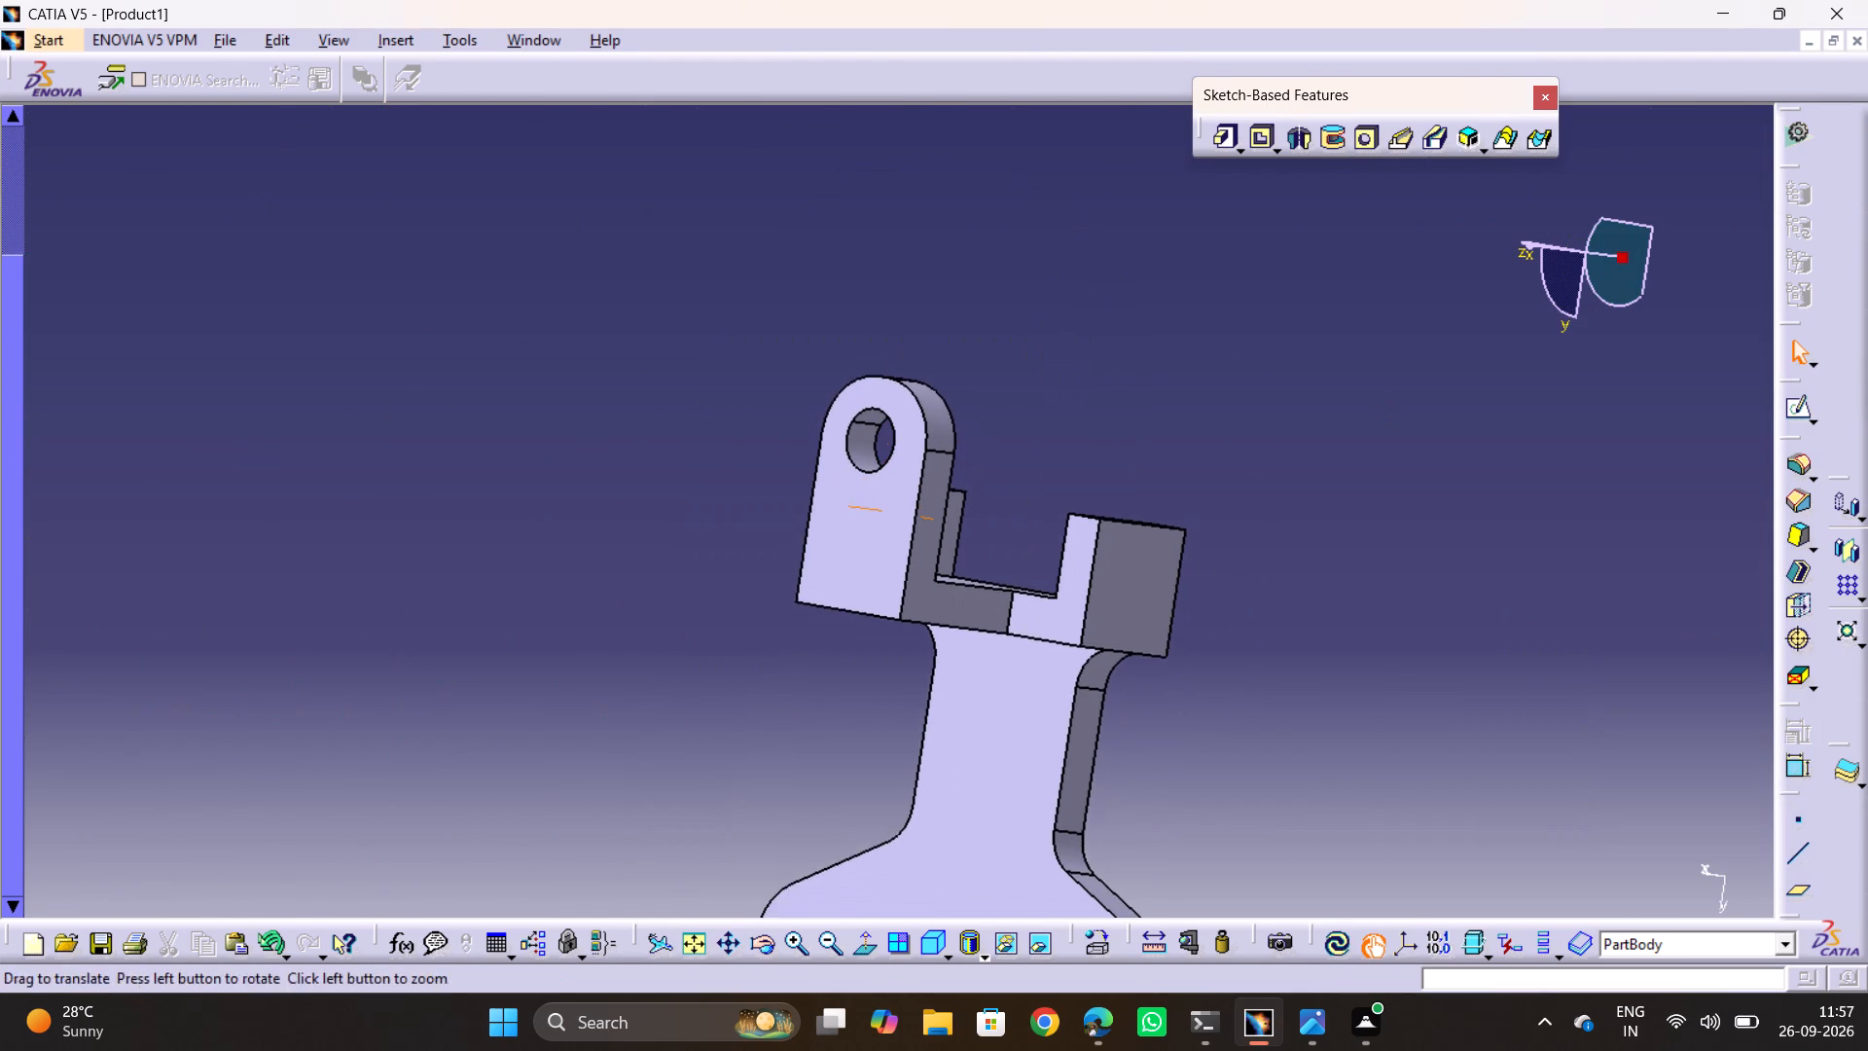
pyautogui.moveTo(1191, 375); pyautogui.dragTo(1190, 97, button='middle')
pyautogui.keyDown('ctrl'); pyautogui.moveTo(1213, 305); pyautogui.dragTo(1236, 394, button='middle'); pyautogui.keyUp('ctrl')
pyautogui.scroll(-1, 1083, 405)
pyautogui.moveTo(1074, 403); pyautogui.dragTo(937, 491, button='middle')
pyautogui.moveTo(1053, 405); pyautogui.dragTo(937, 491)
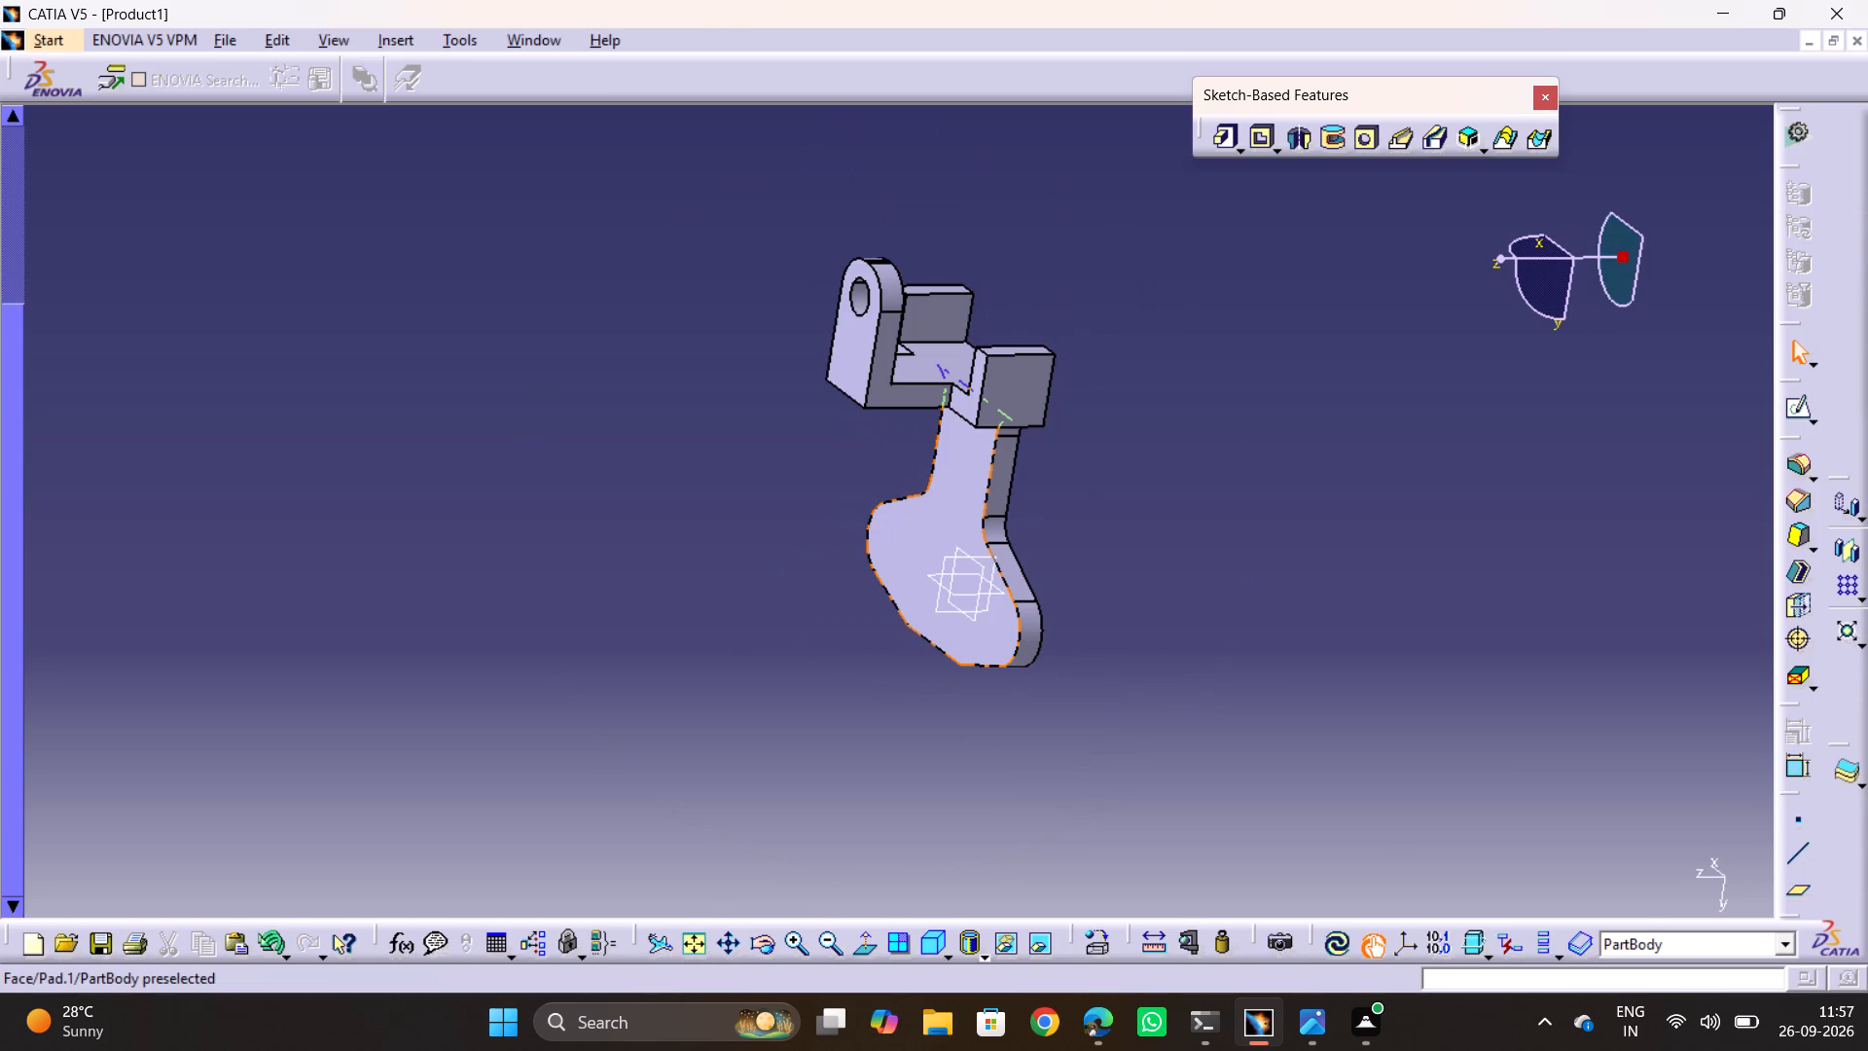
pyautogui.hotkey('alt', 'Tab')
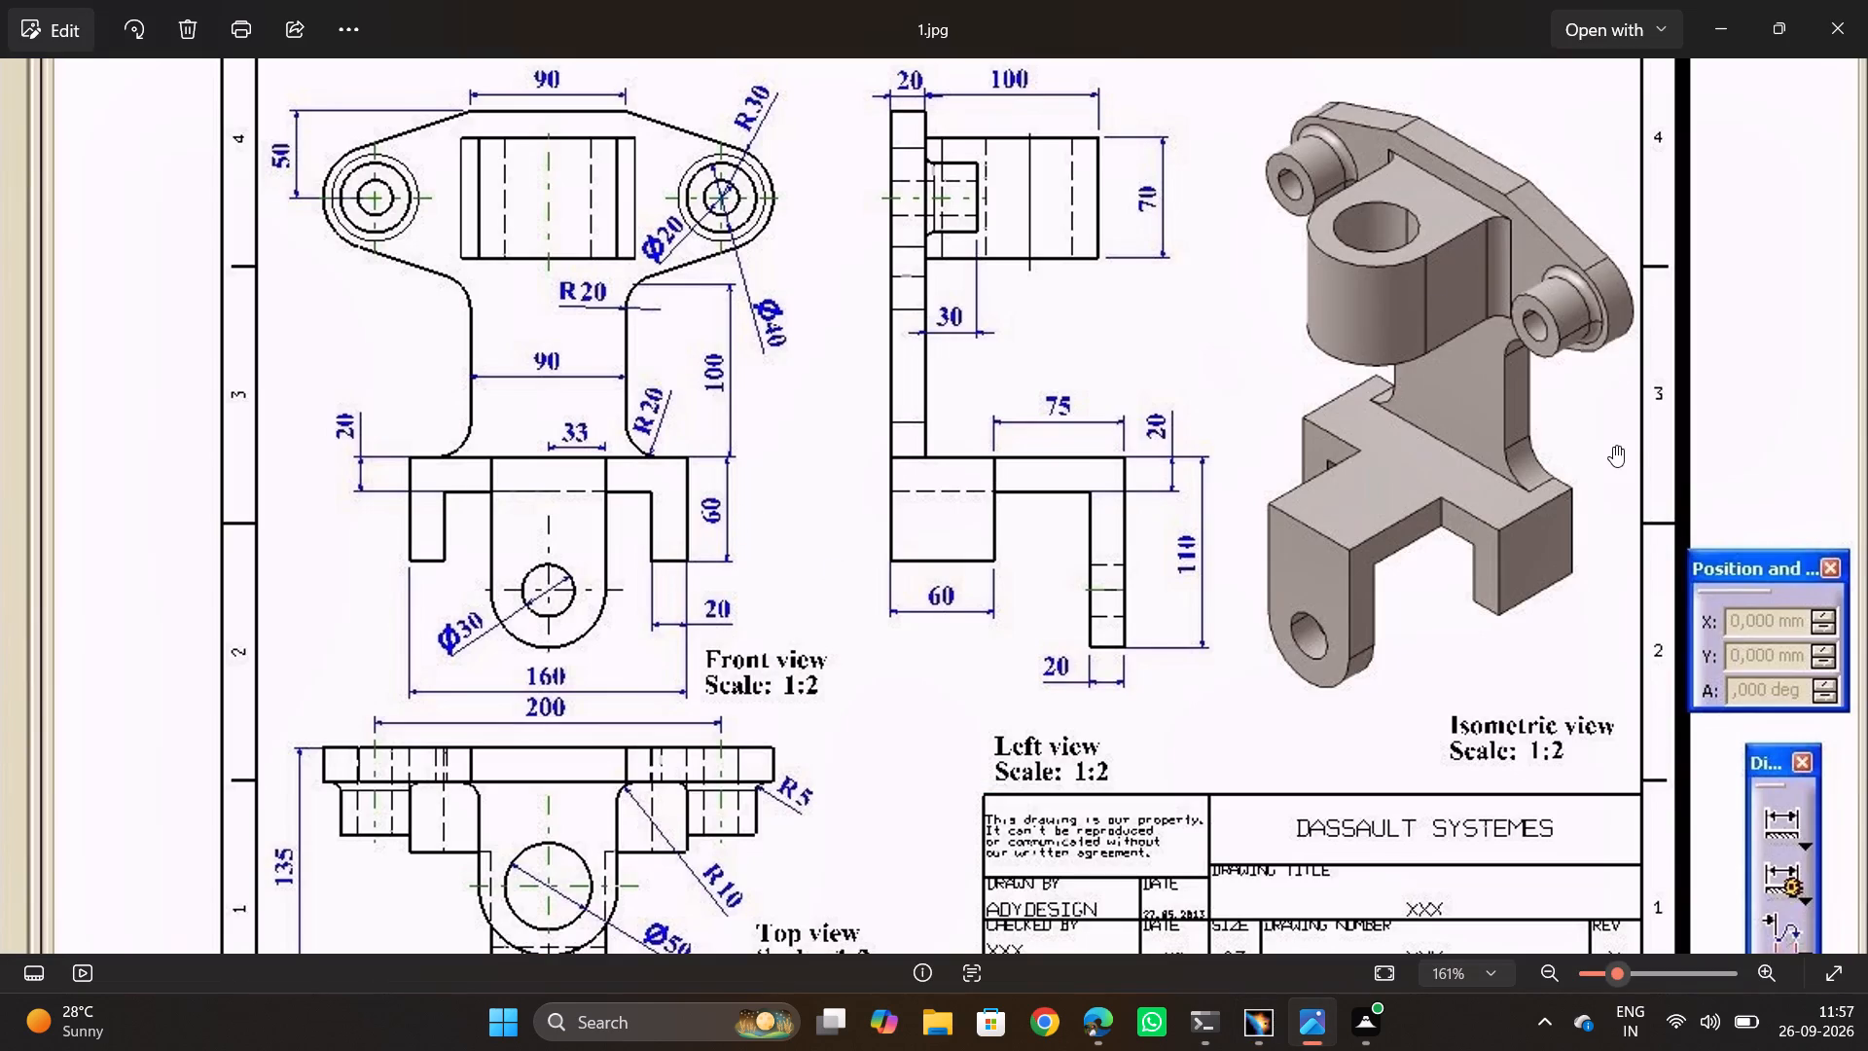
pyautogui.moveTo(924, 487); pyautogui.dragTo(909, 573, button='middle')
pyautogui.moveTo(629, 462); pyautogui.dragTo(644, 409, button='middle')
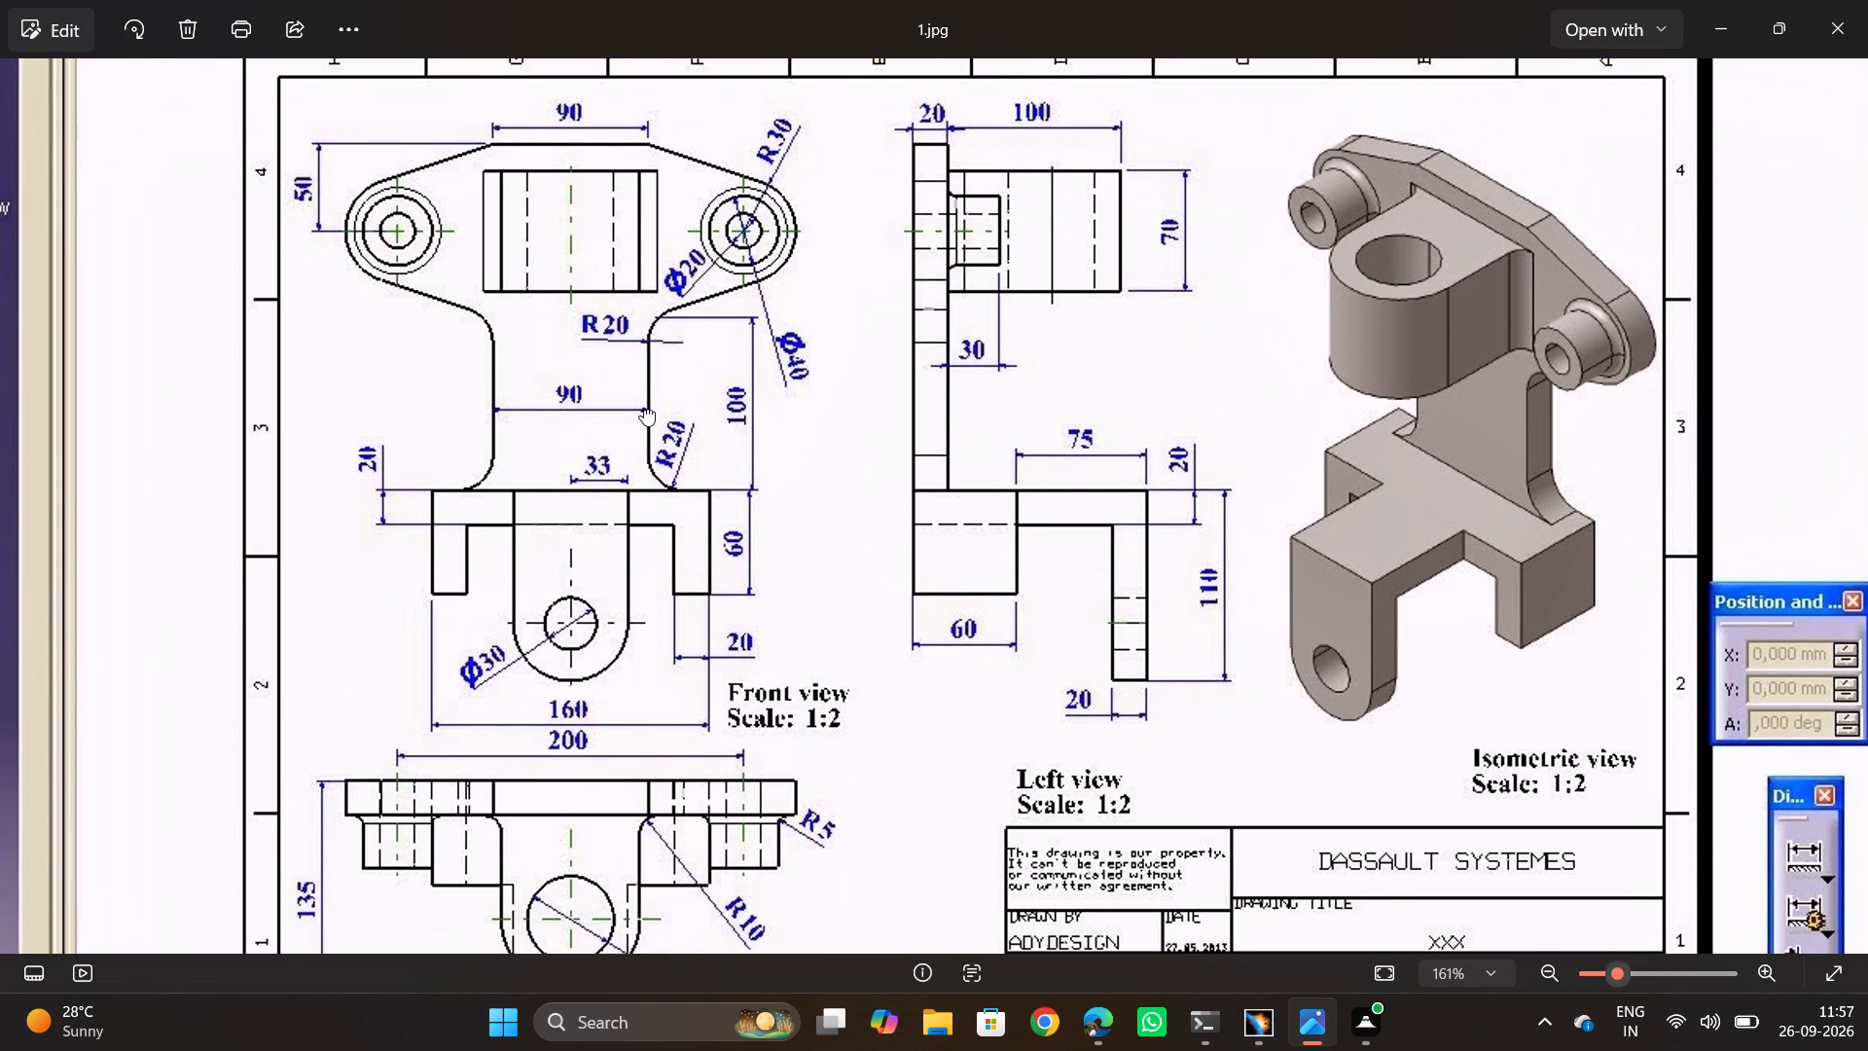
pyautogui.moveTo(644, 409); pyautogui.dragTo(605, 161, button='middle')
pyautogui.moveTo(712, 416); pyautogui.dragTo(753, 337, button='middle')
pyautogui.moveTo(772, 464); pyautogui.dragTo(749, 449, button='middle')
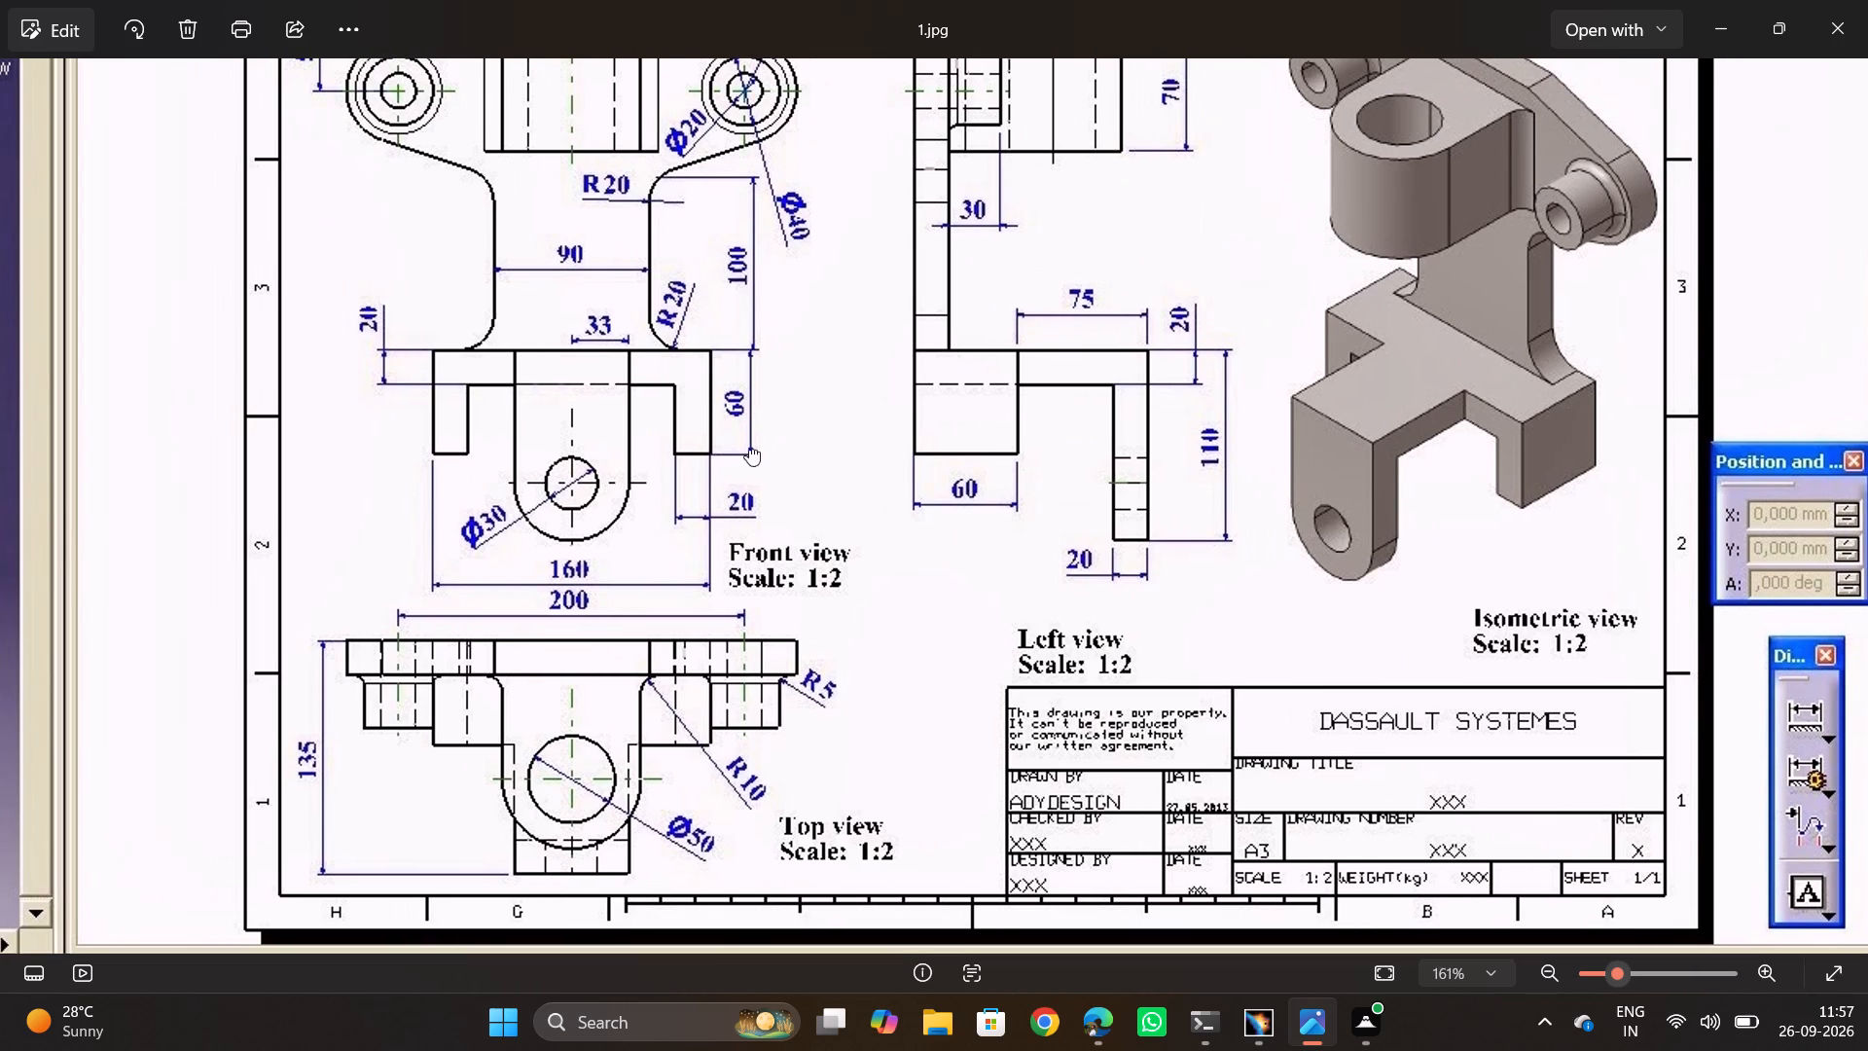
pyautogui.moveTo(749, 449); pyautogui.dragTo(683, 675, button='middle')
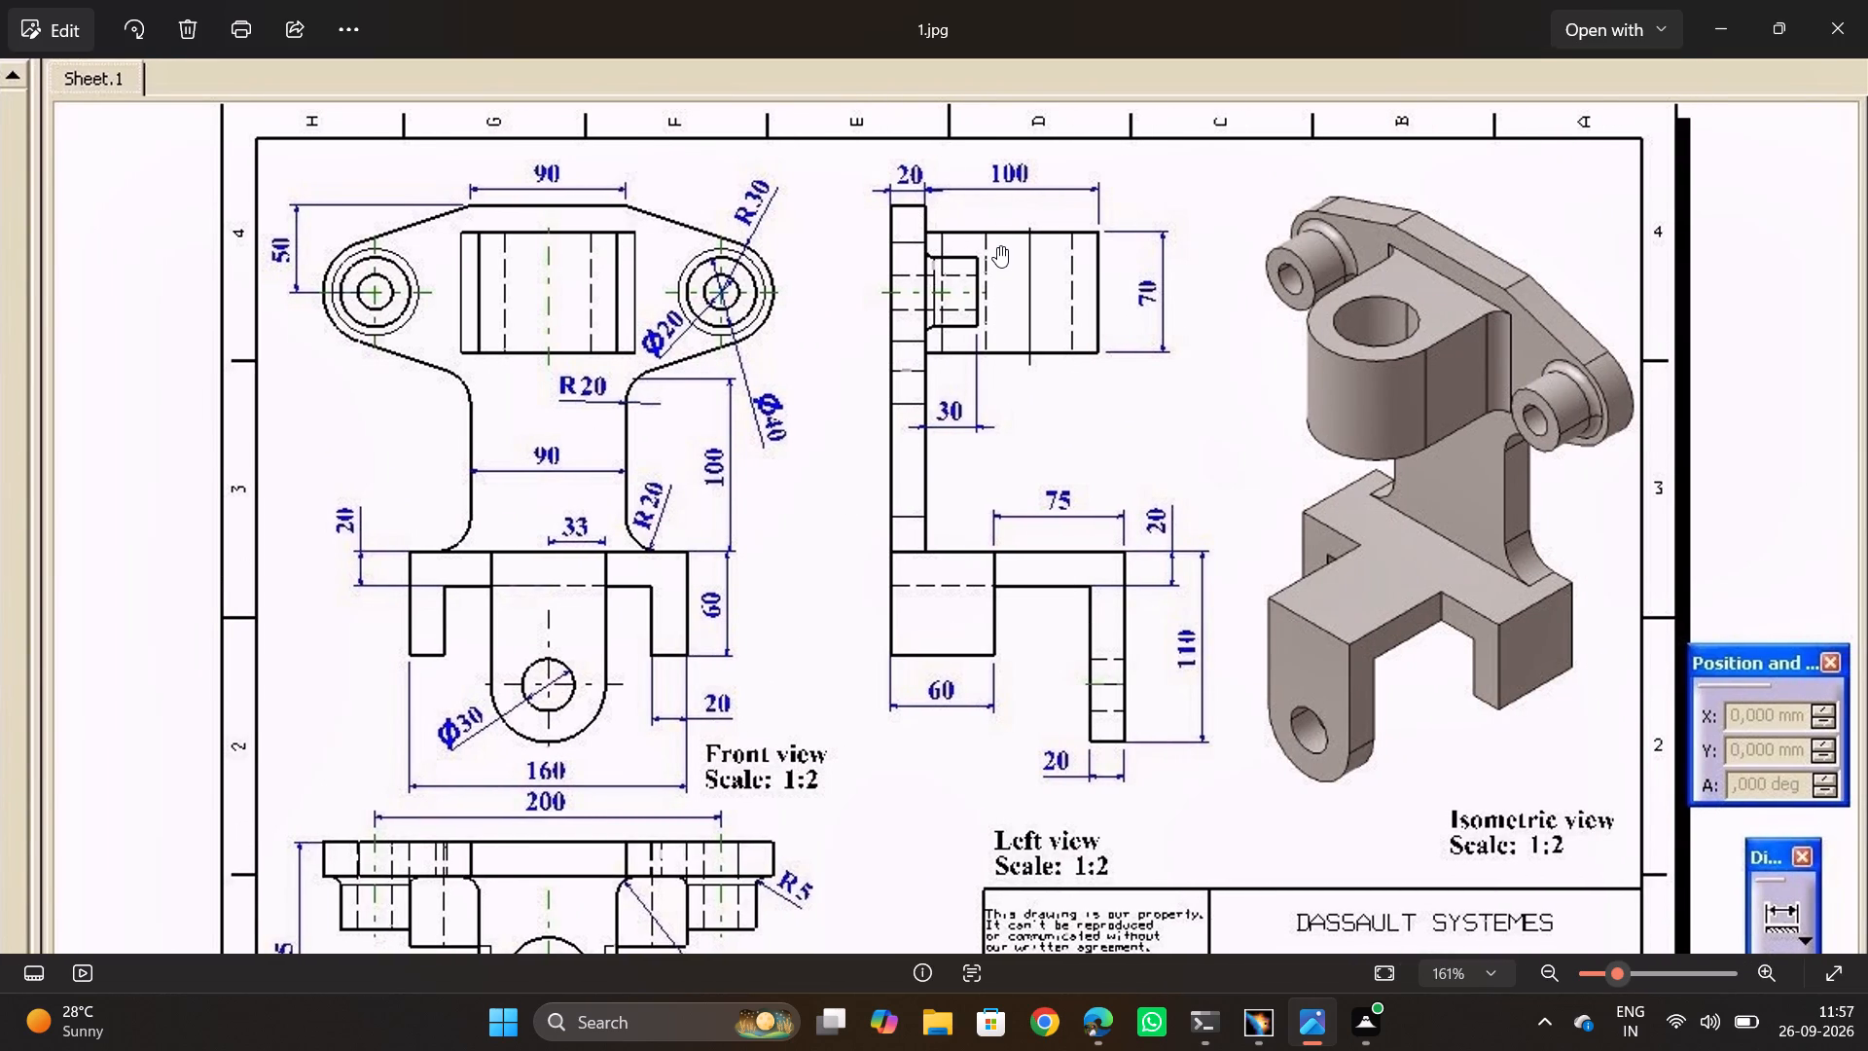
# Open a sketch on the upper plate's large flat face and draw a circle about 11 mm in diameter in its left rounded end.
pyautogui.hotkey('alt', 'Tab')
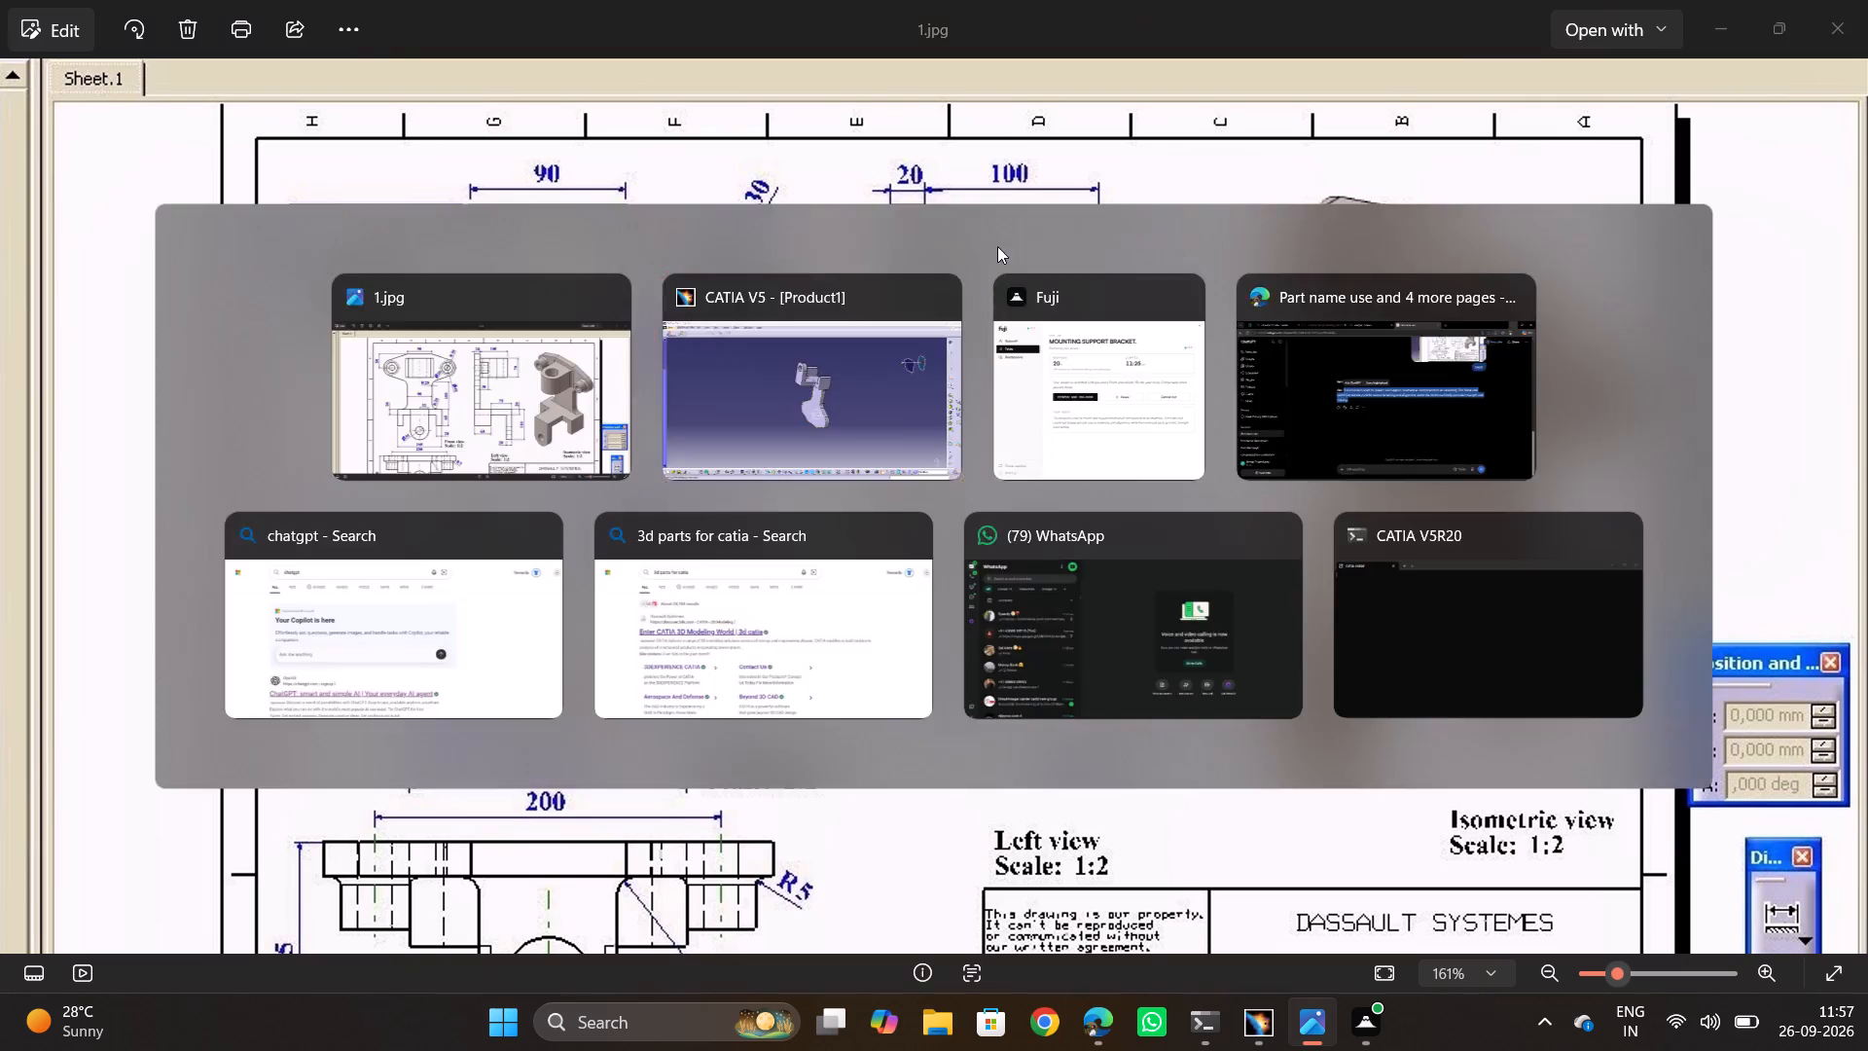
pyautogui.hotkey('alt', 'Tab')
pyautogui.hotkey('alt', 'Tab')
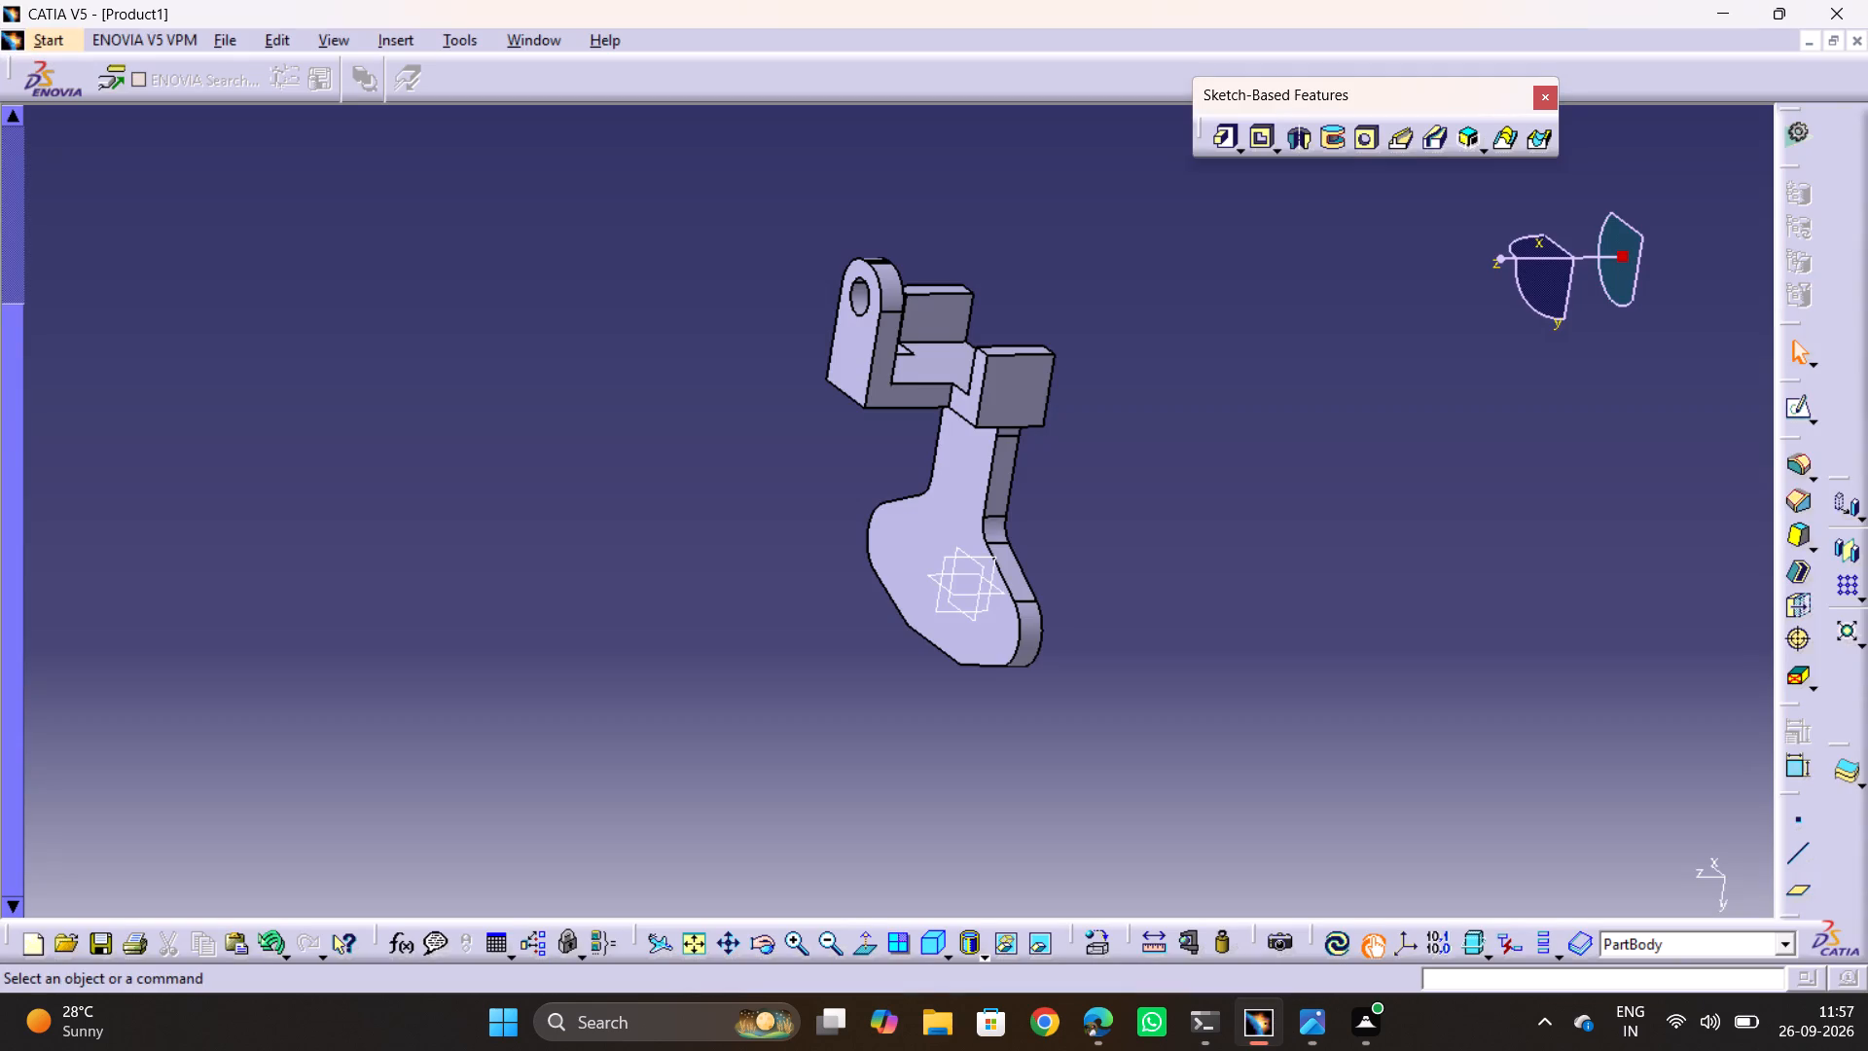
pyautogui.click(926, 605)
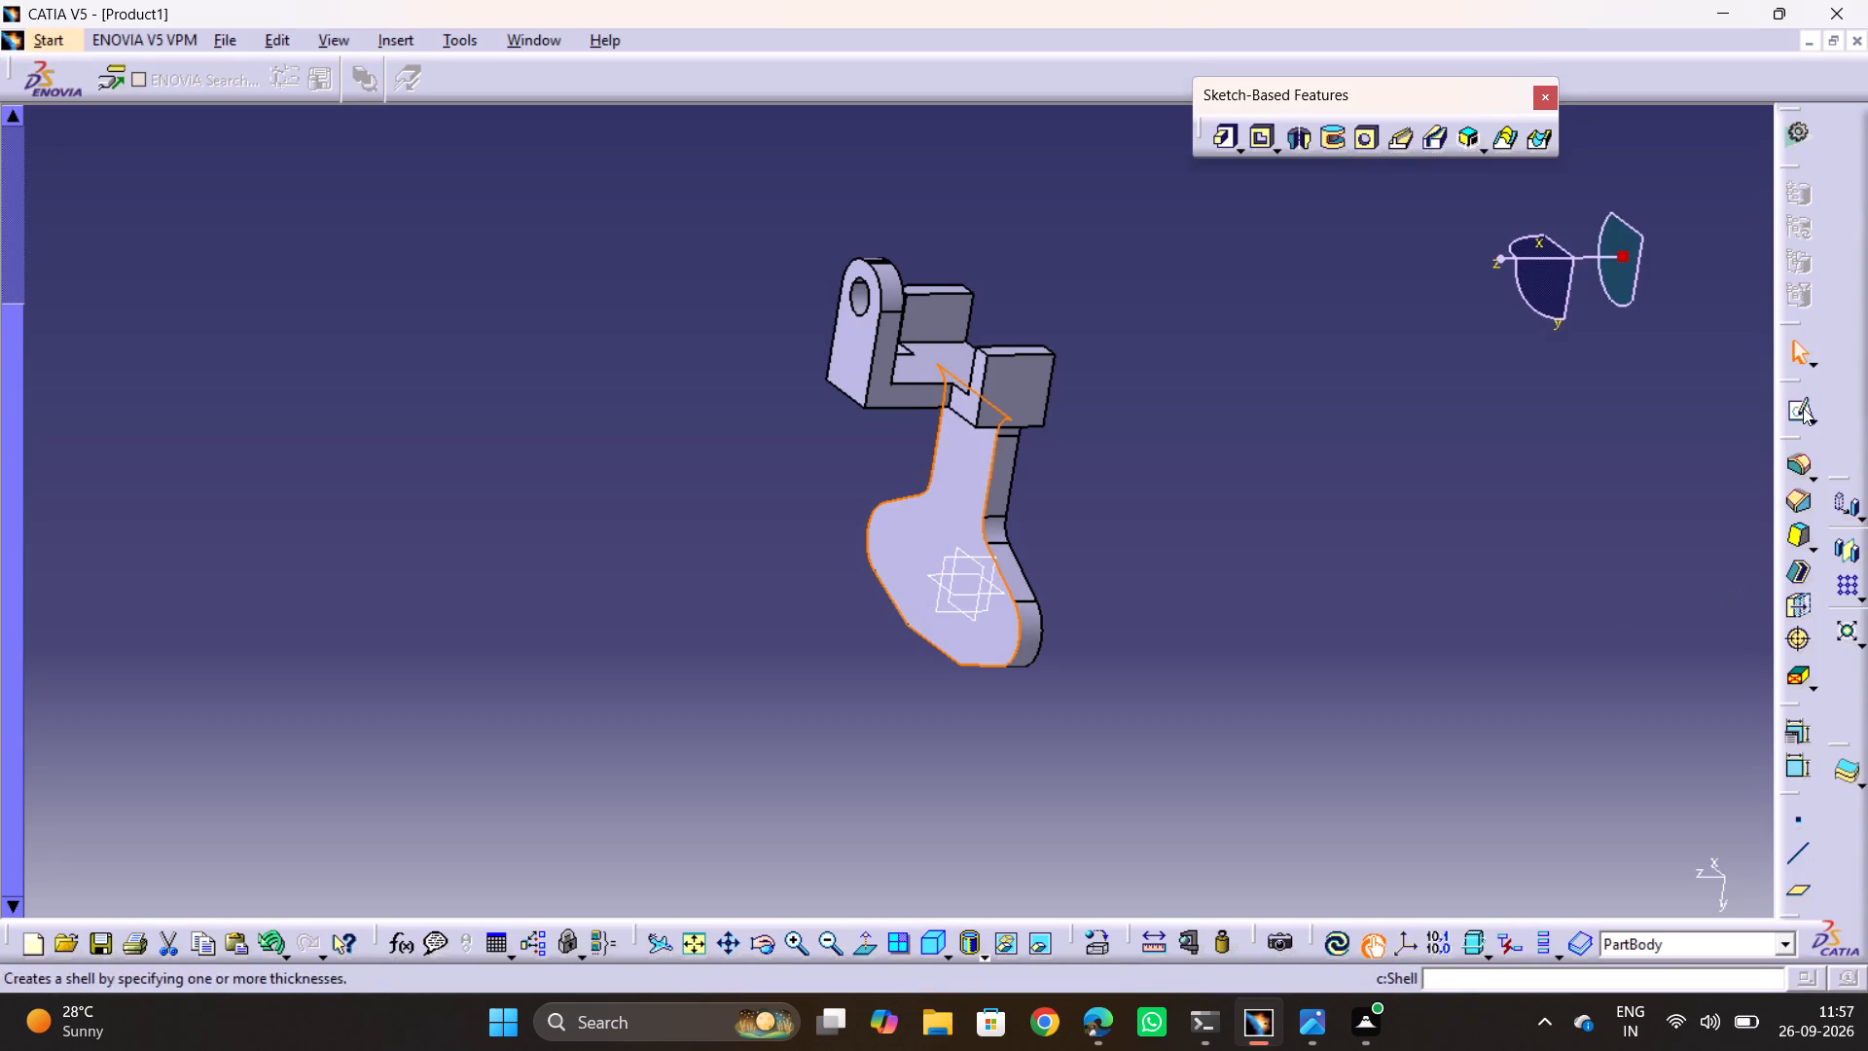
pyautogui.click(1795, 415)
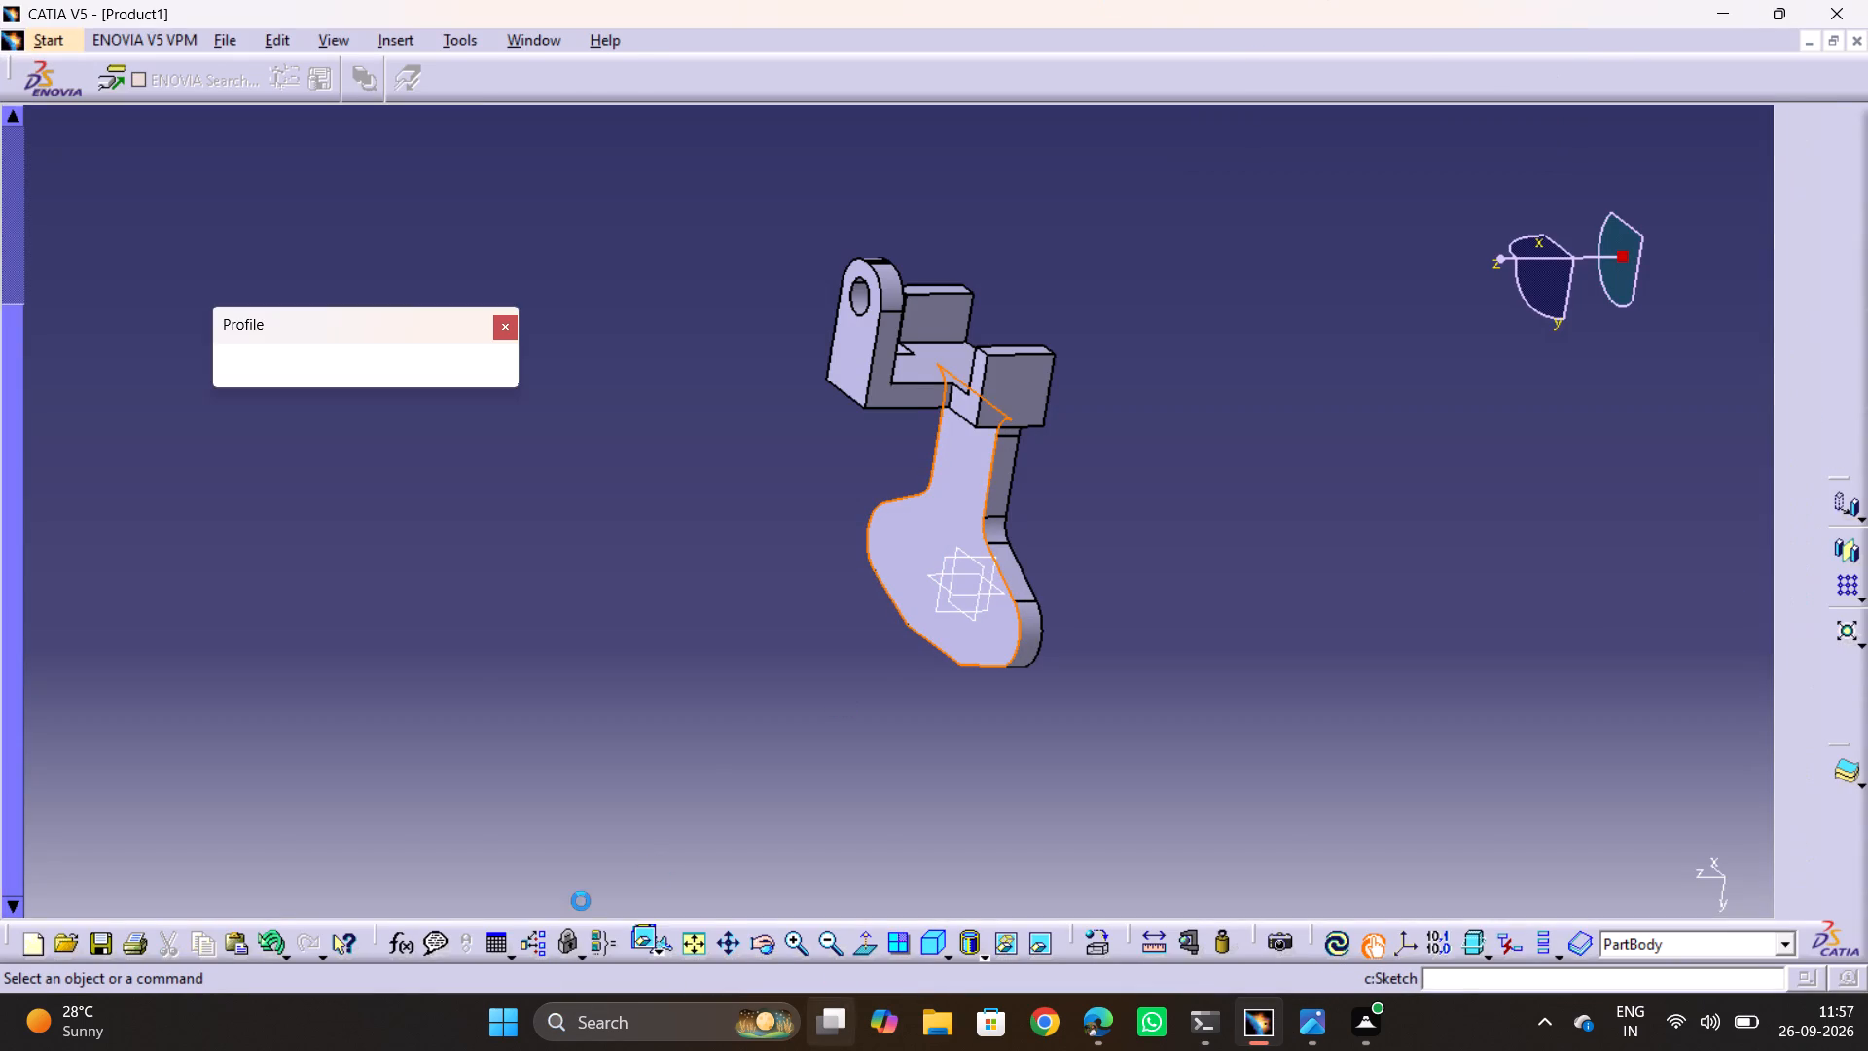
pyautogui.keyDown('ctrl'); pyautogui.moveTo(809, 598); pyautogui.dragTo(808, 381, button='middle'); pyautogui.keyUp('ctrl')
pyautogui.moveTo(818, 389); pyautogui.dragTo(1291, 582, button='middle')
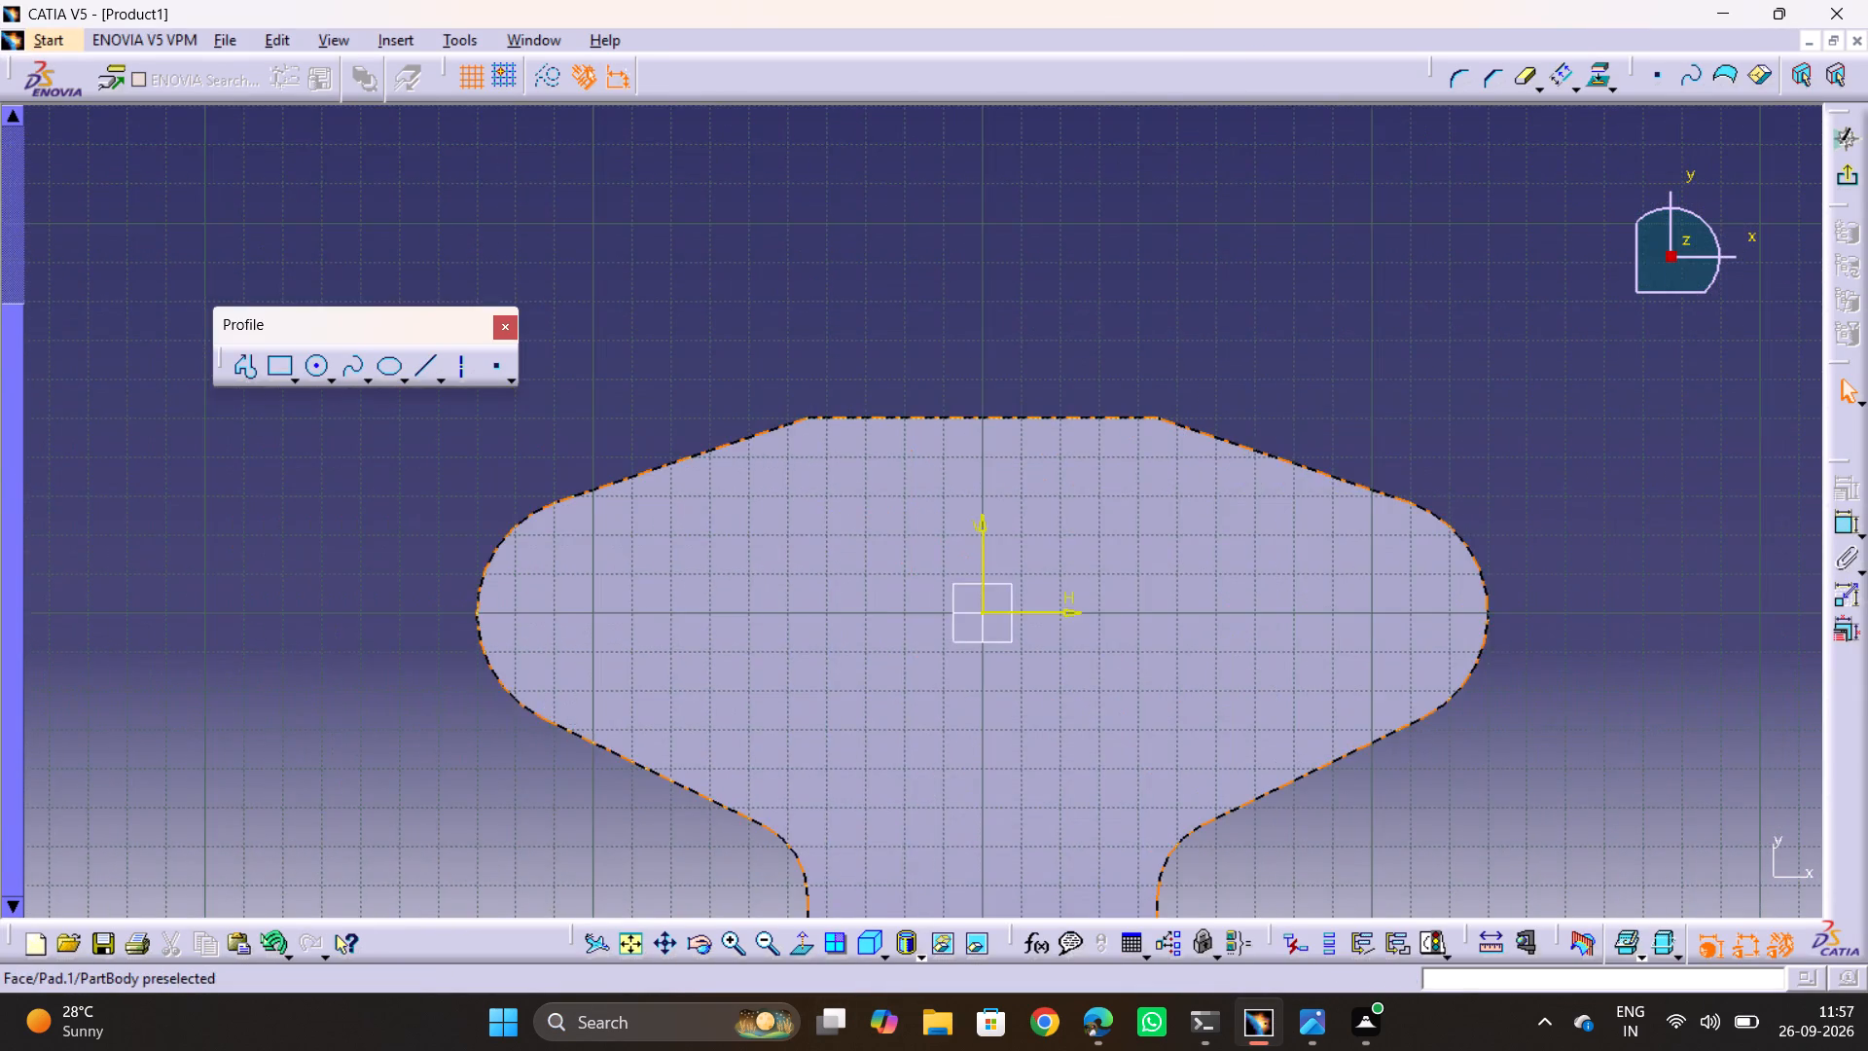
pyautogui.keyDown('ctrl'); pyautogui.moveTo(1038, 620); pyautogui.dragTo(1030, 542, button='middle'); pyautogui.keyUp('ctrl')
pyautogui.moveTo(1028, 534); pyautogui.dragTo(1049, 453, button='middle')
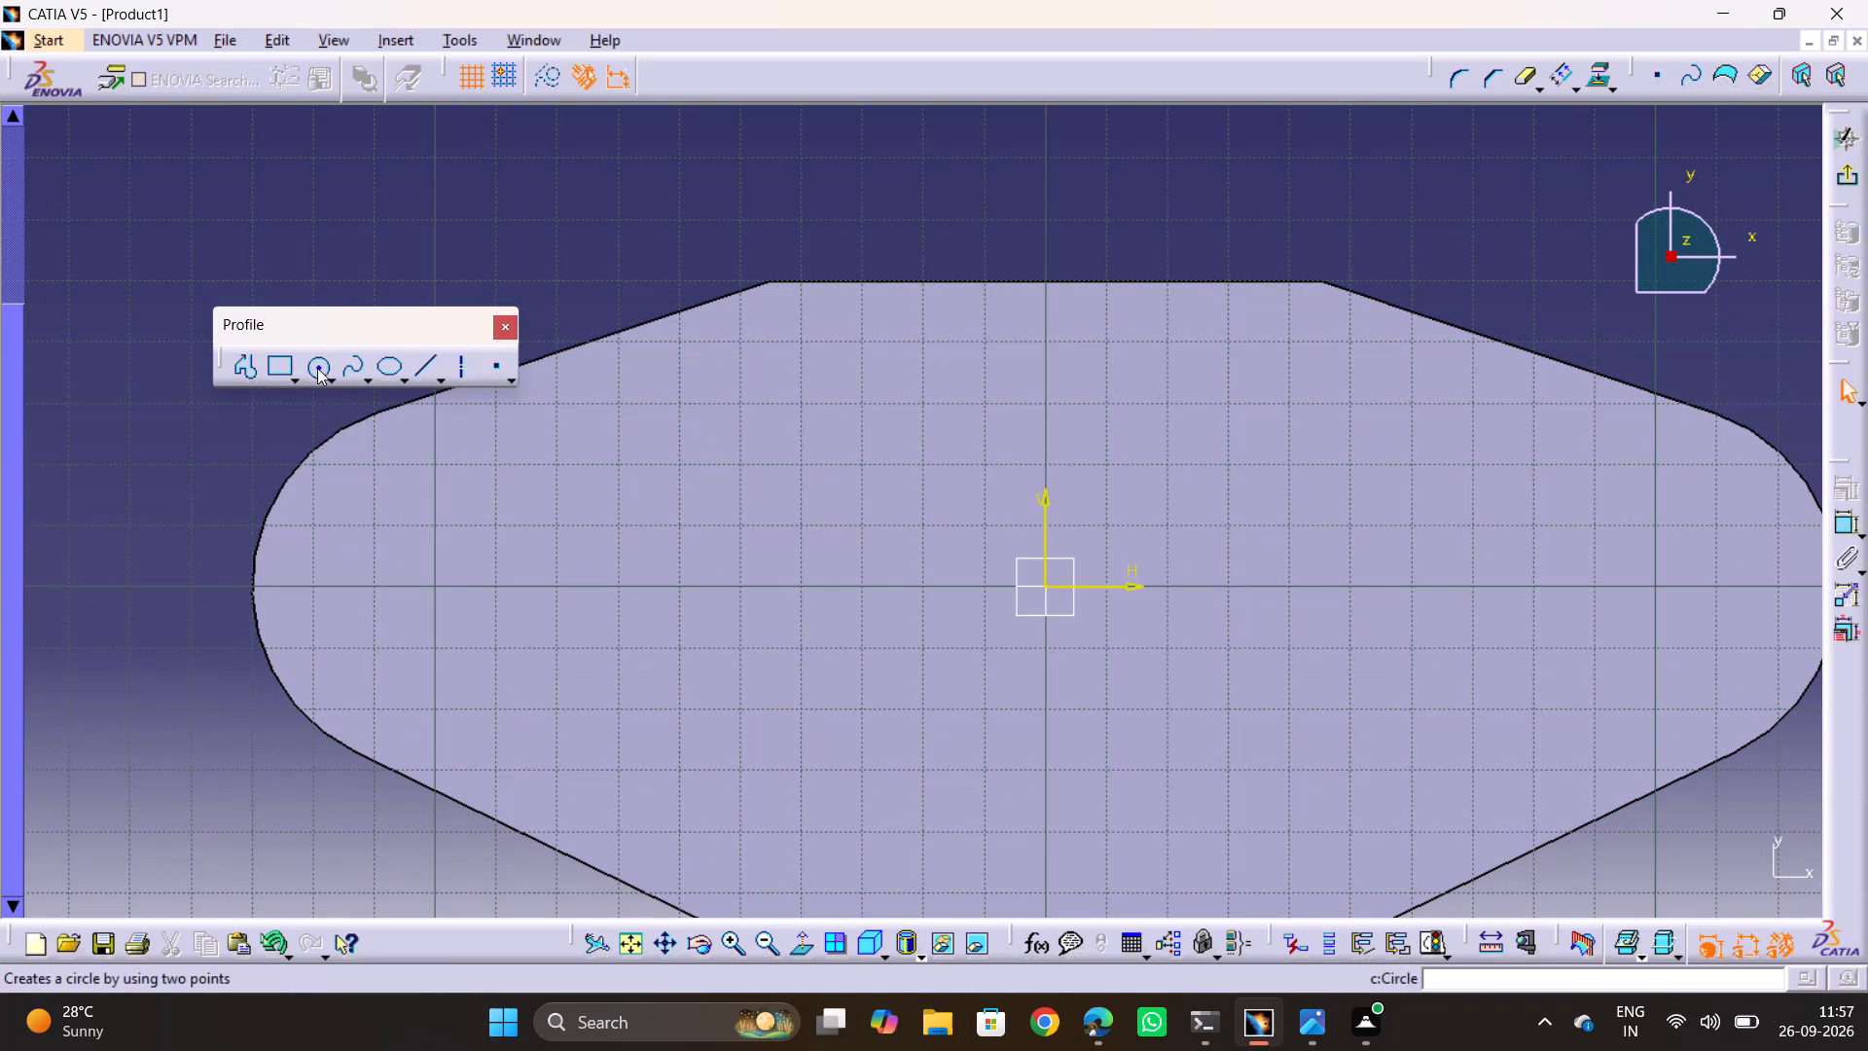
pyautogui.click(317, 366)
pyautogui.click(471, 587)
pyautogui.click(474, 552)
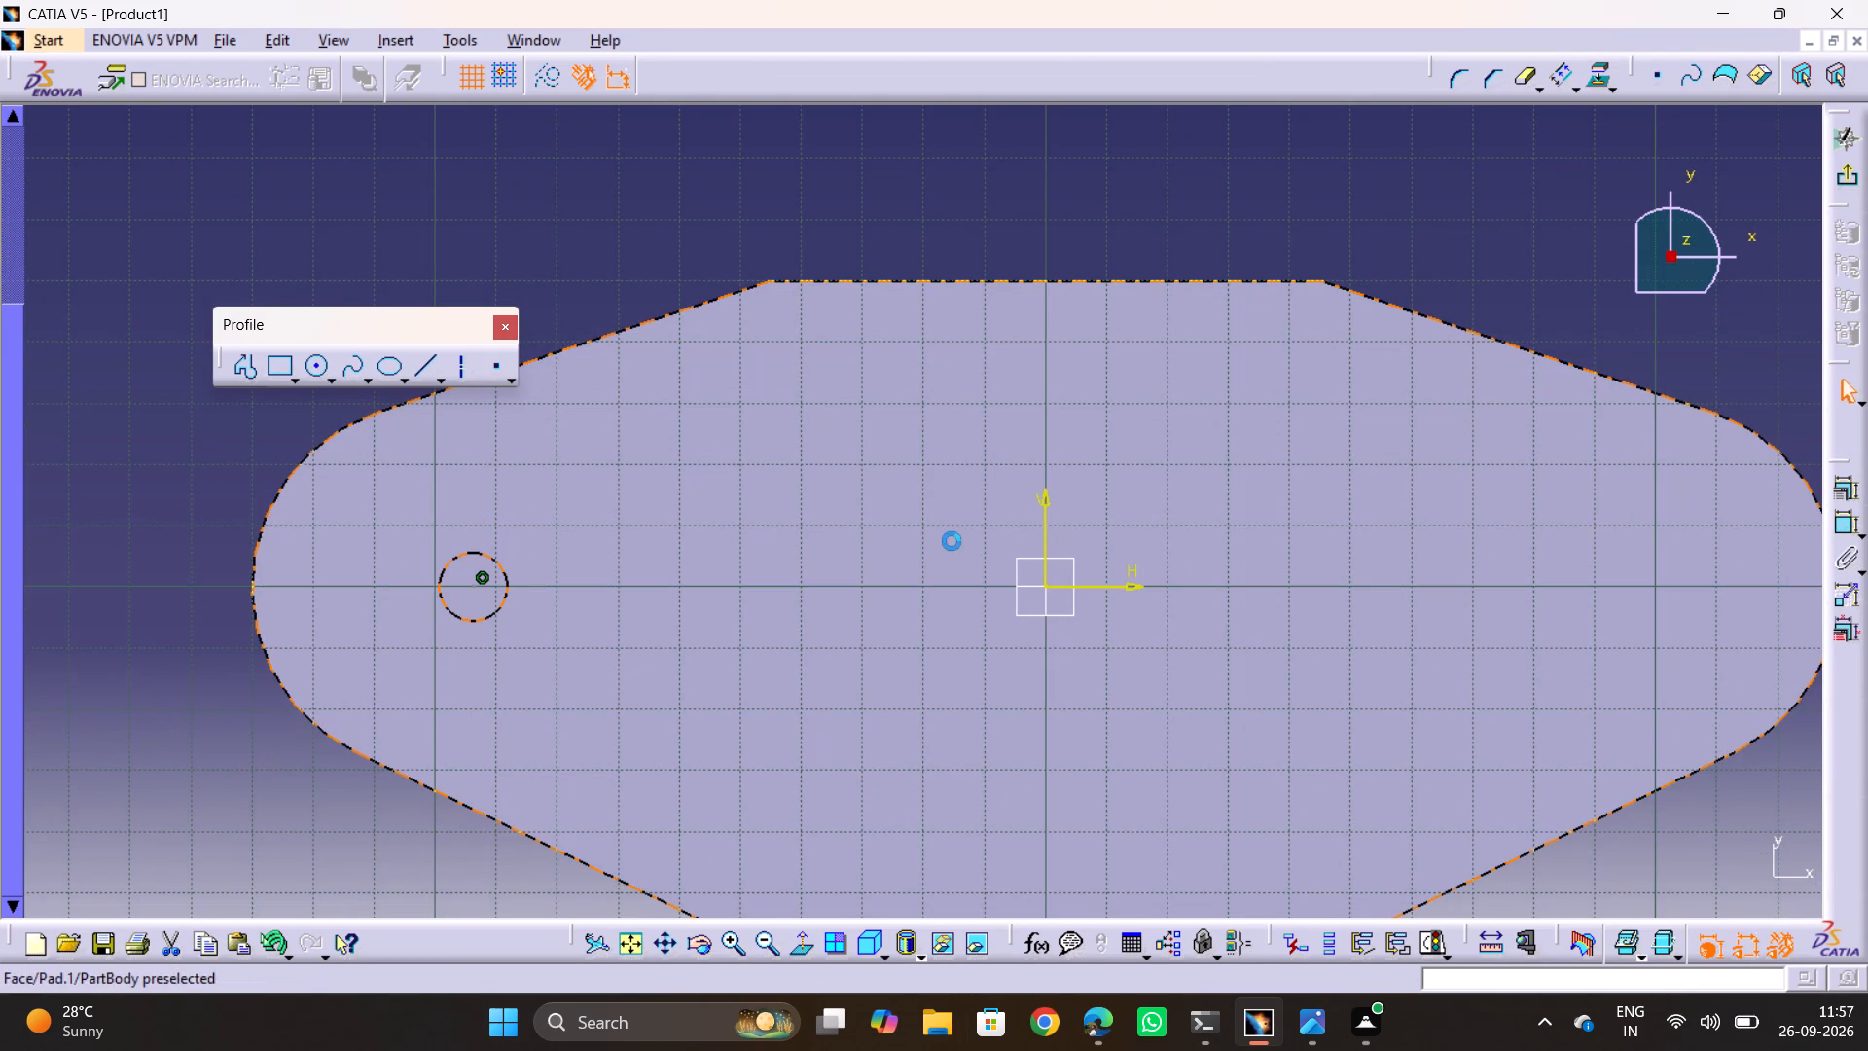
# Draw a larger circle on the horizontal axis in the right rounded end, and add a concentric circle outside the left one and inside the right one.
pyautogui.doubleClick(311, 374)
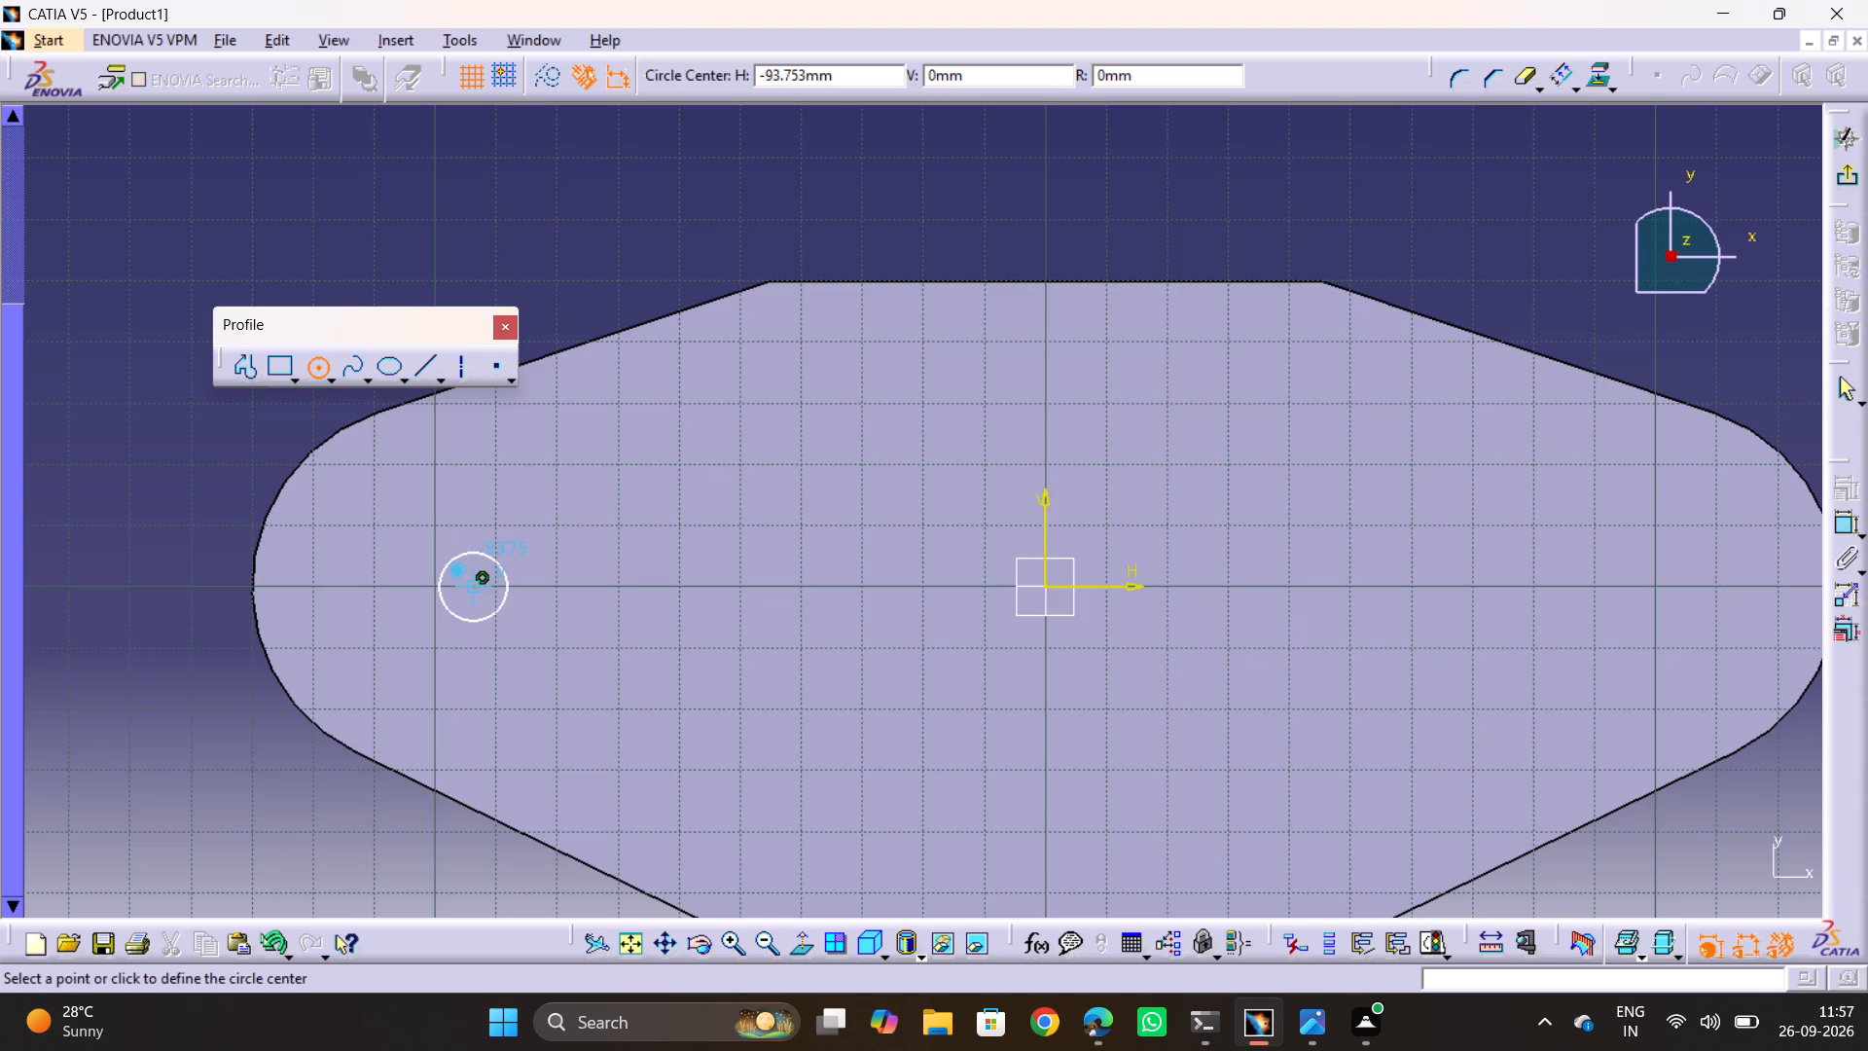
pyautogui.click(1624, 591)
pyautogui.click(1607, 492)
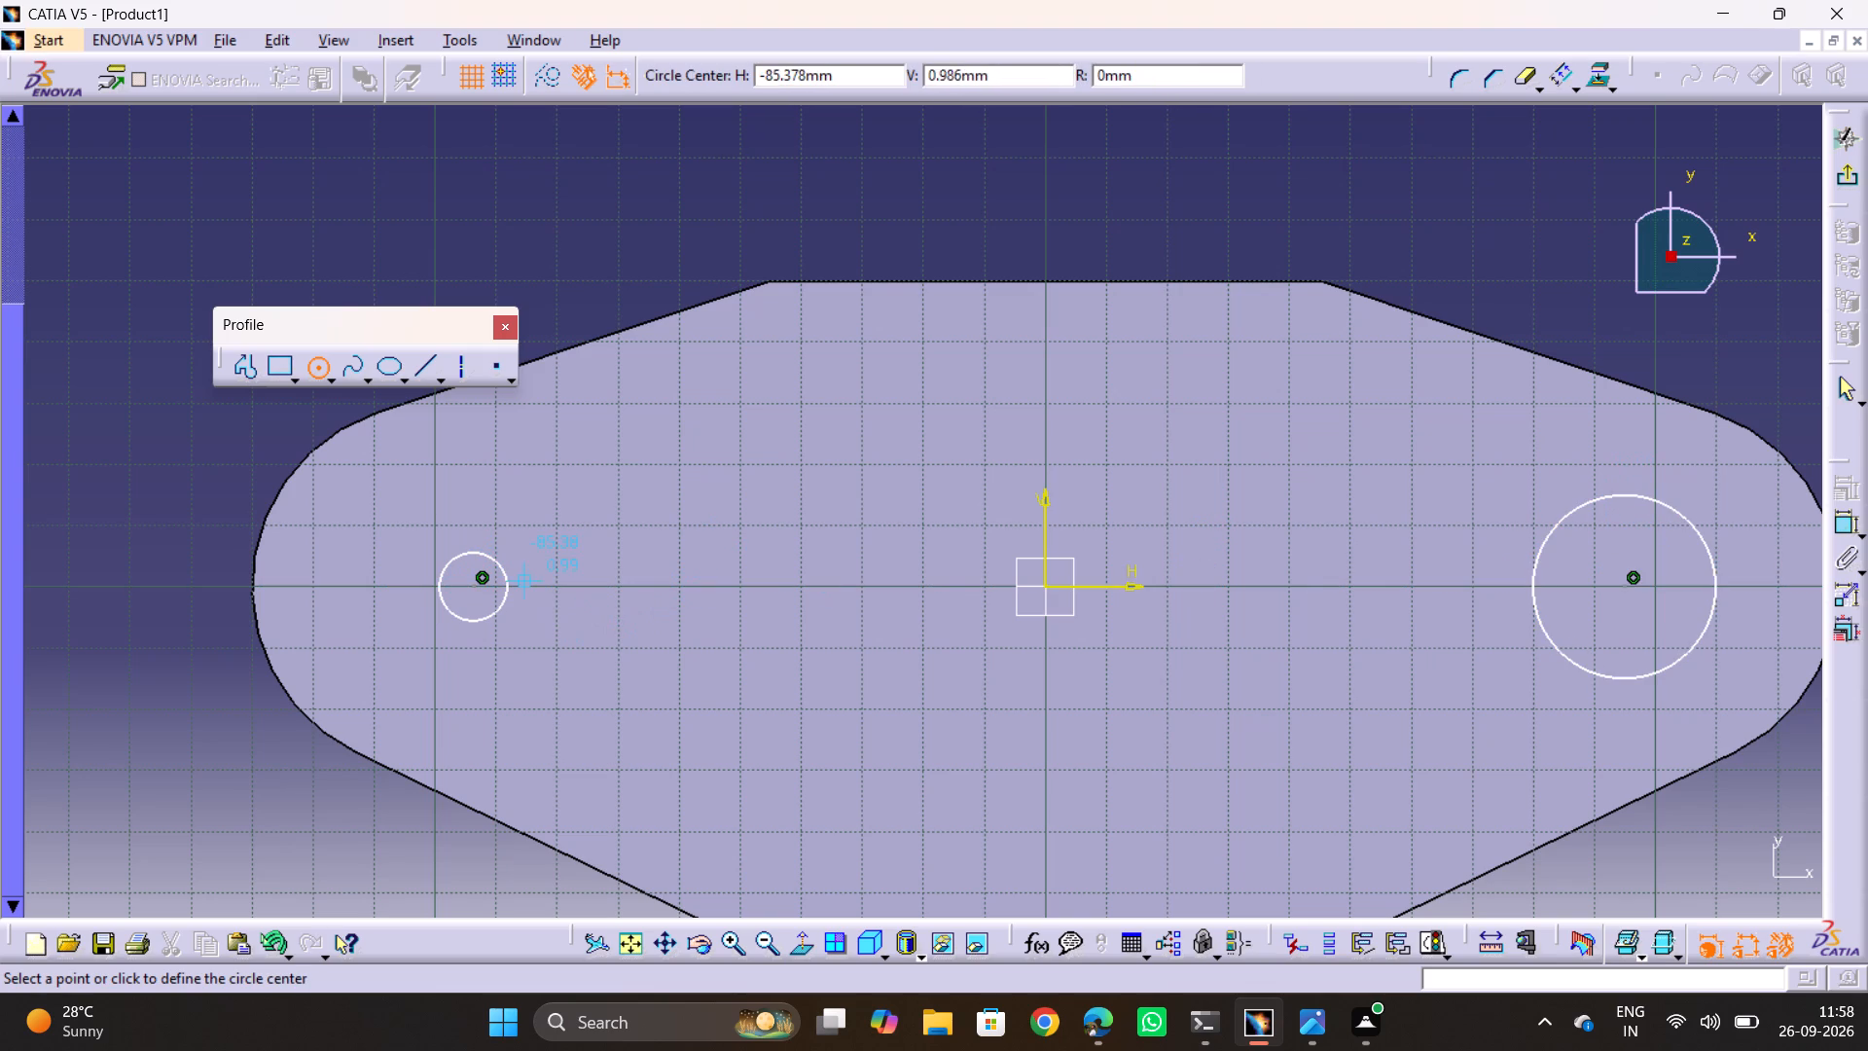
pyautogui.click(472, 587)
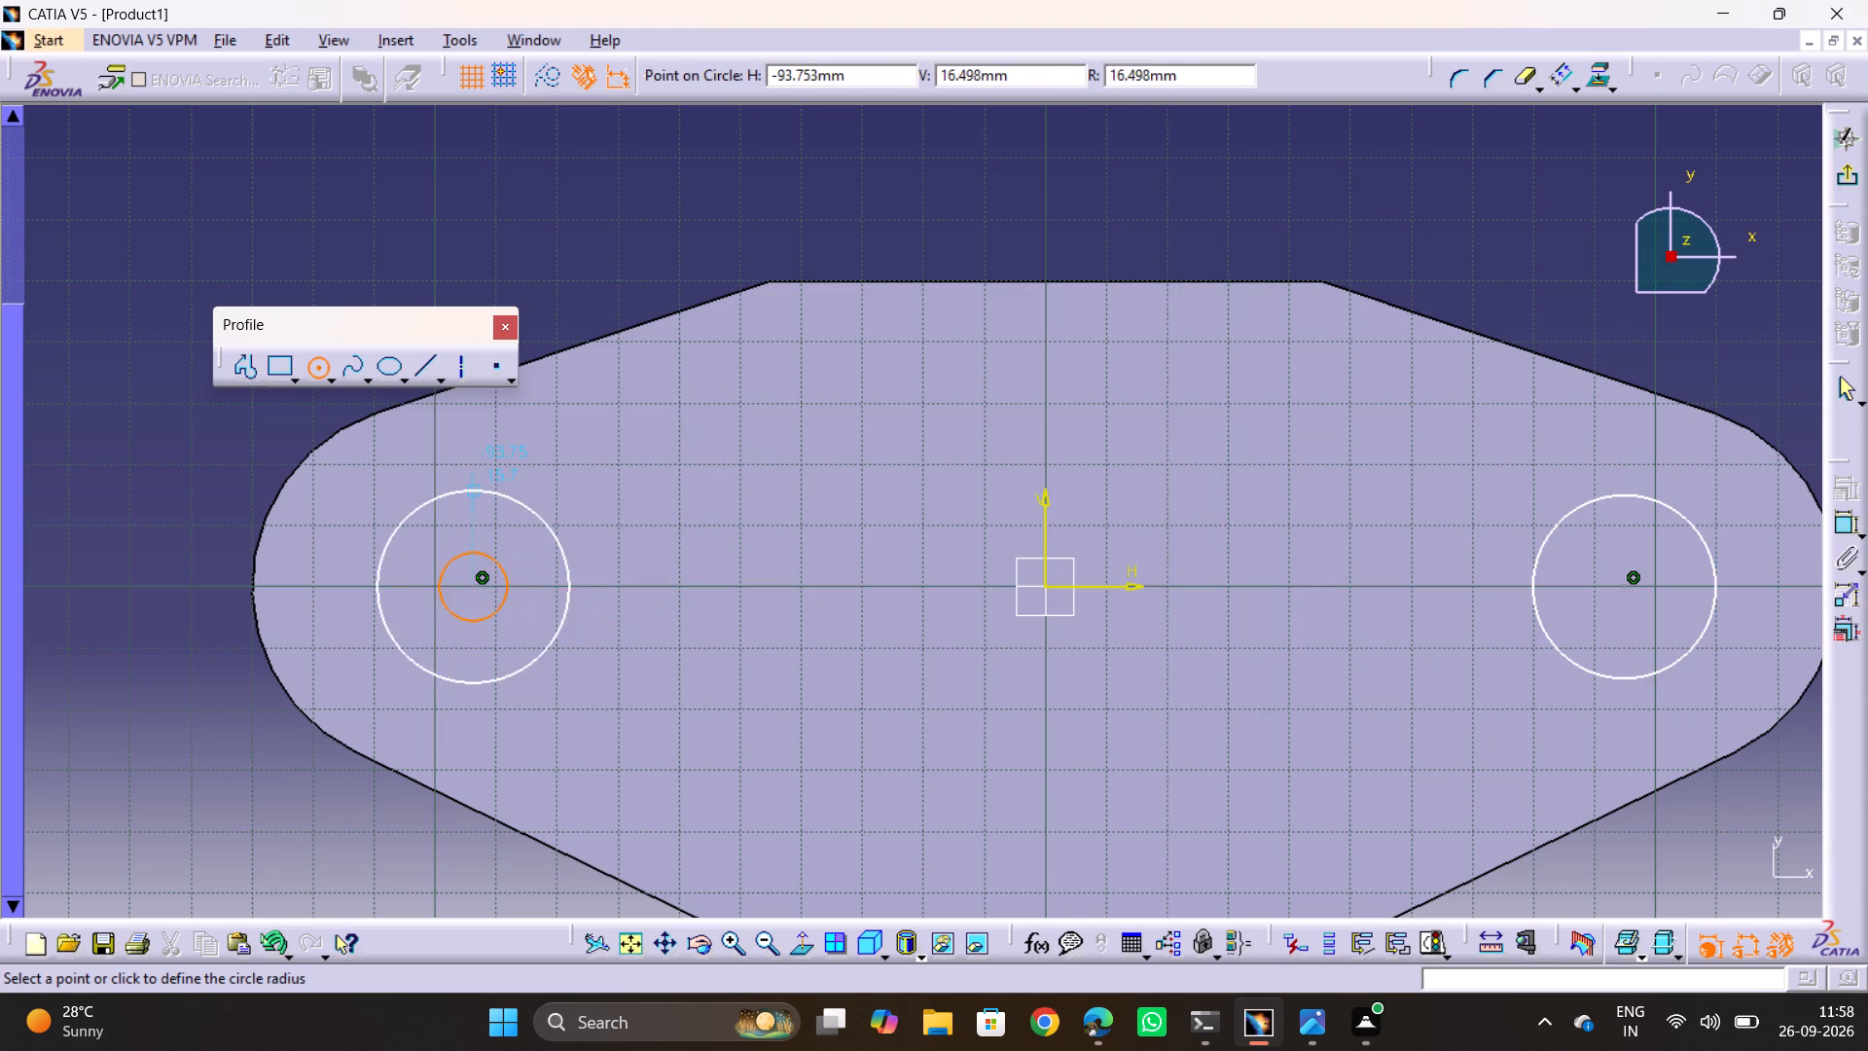
pyautogui.click(486, 467)
pyautogui.click(1625, 583)
pyautogui.click(1630, 546)
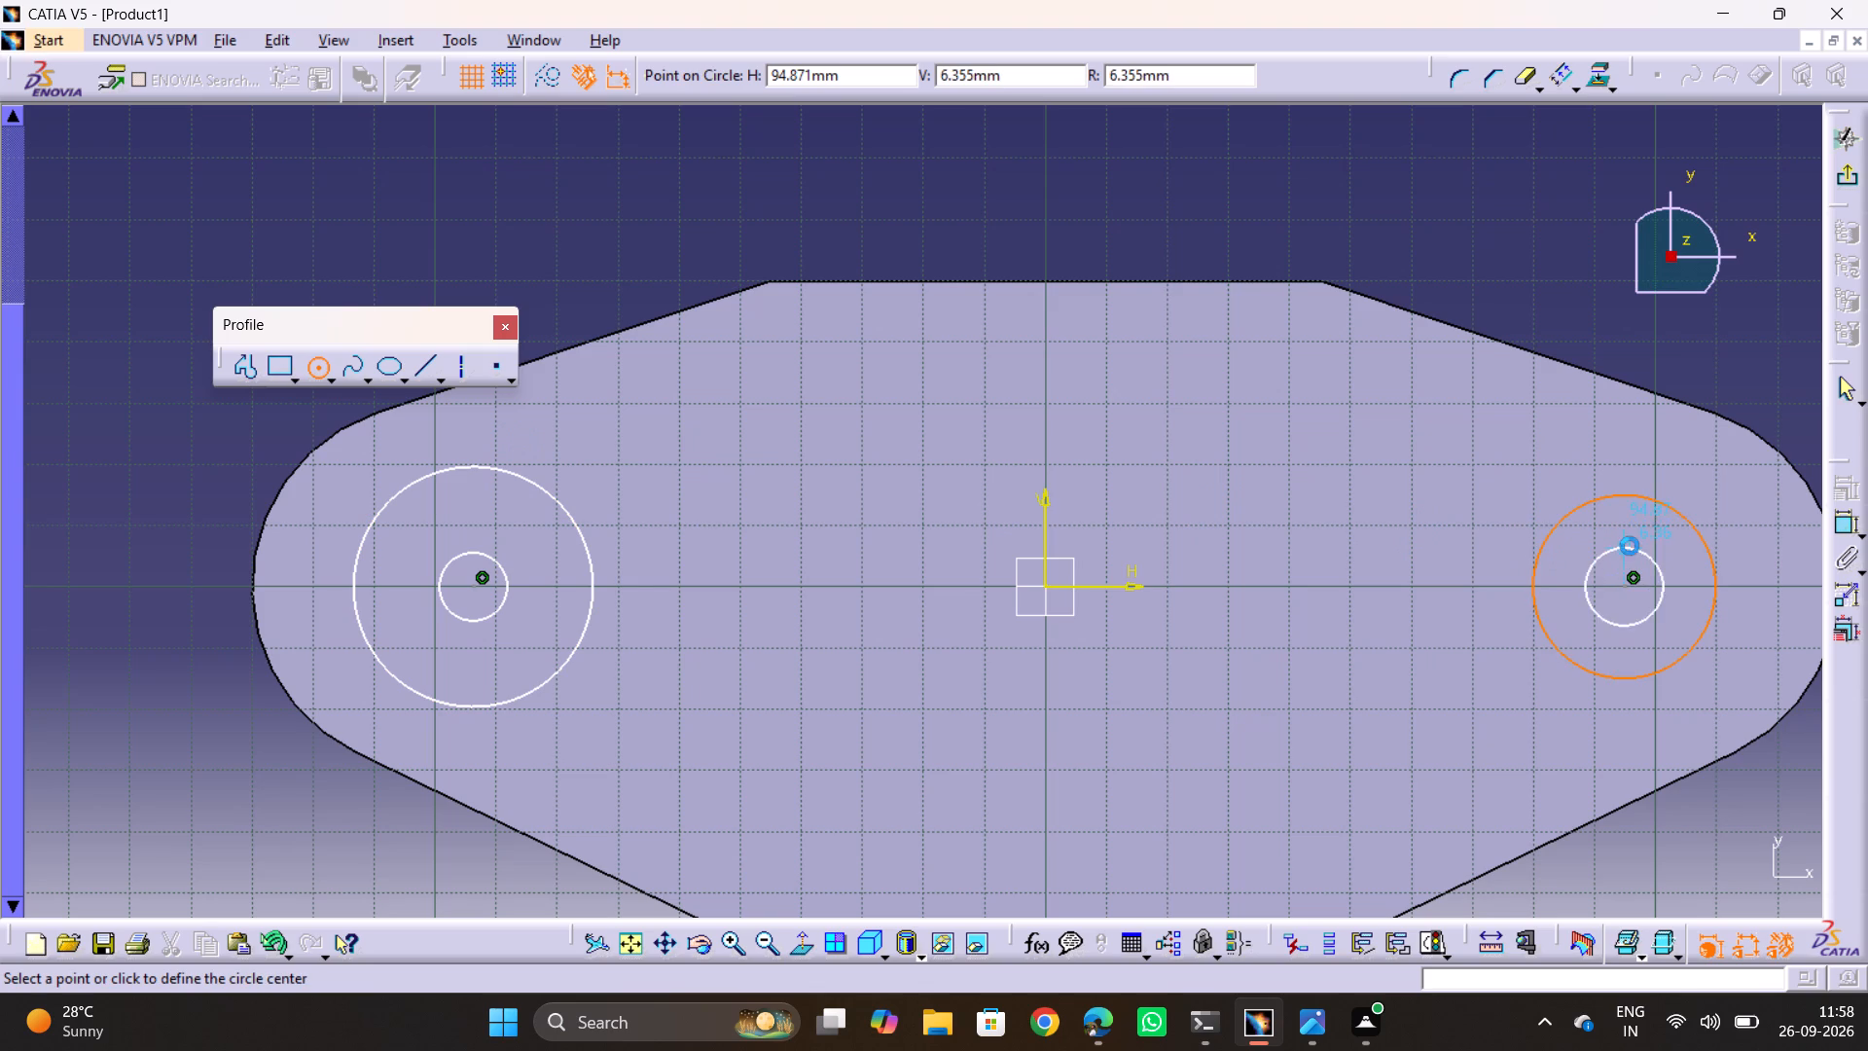
pyautogui.press('Escape')
pyautogui.press('Escape')
pyautogui.press('Escape')
pyautogui.press('Escape')
pyautogui.press('Escape')
pyautogui.press('Escape')
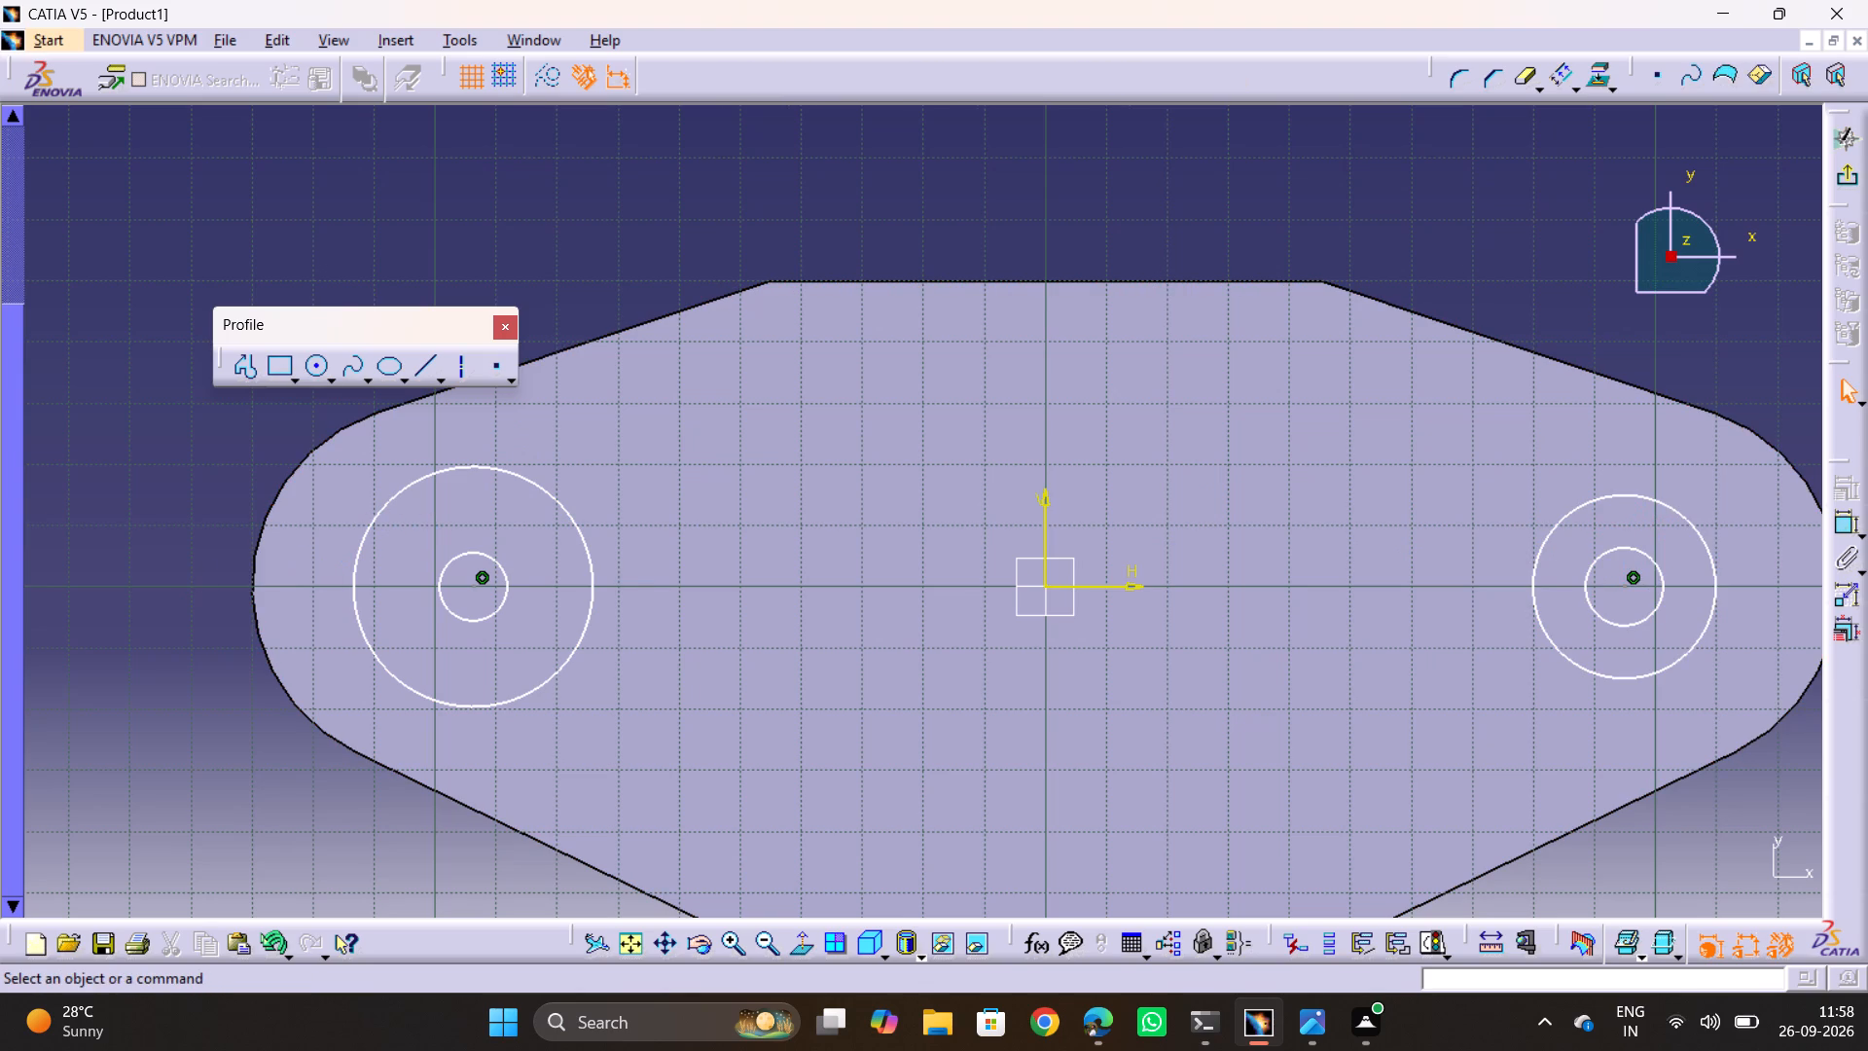
# Check 1.jpg for the boss dimensions, and delete both circles in the plate's right rounded end.
pyautogui.hotkey('alt', 'Tab')
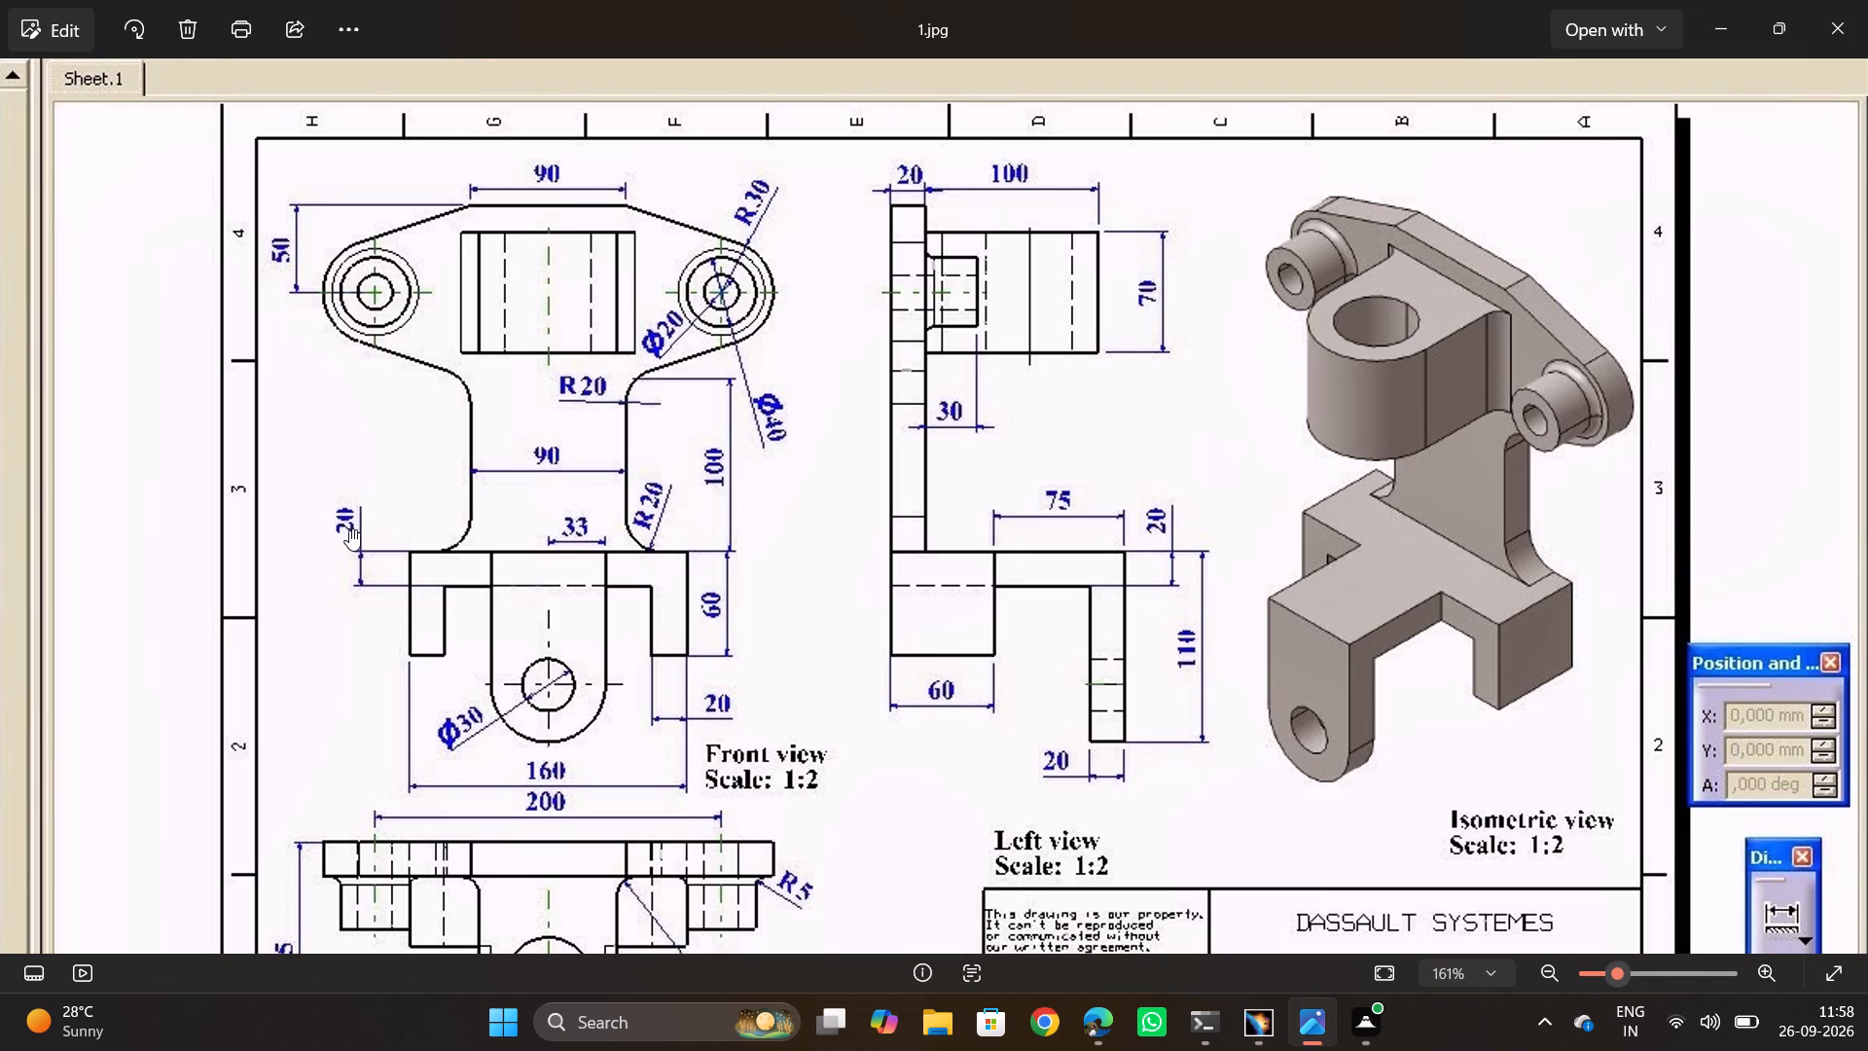
pyautogui.moveTo(675, 700); pyautogui.dragTo(700, 549, button='middle')
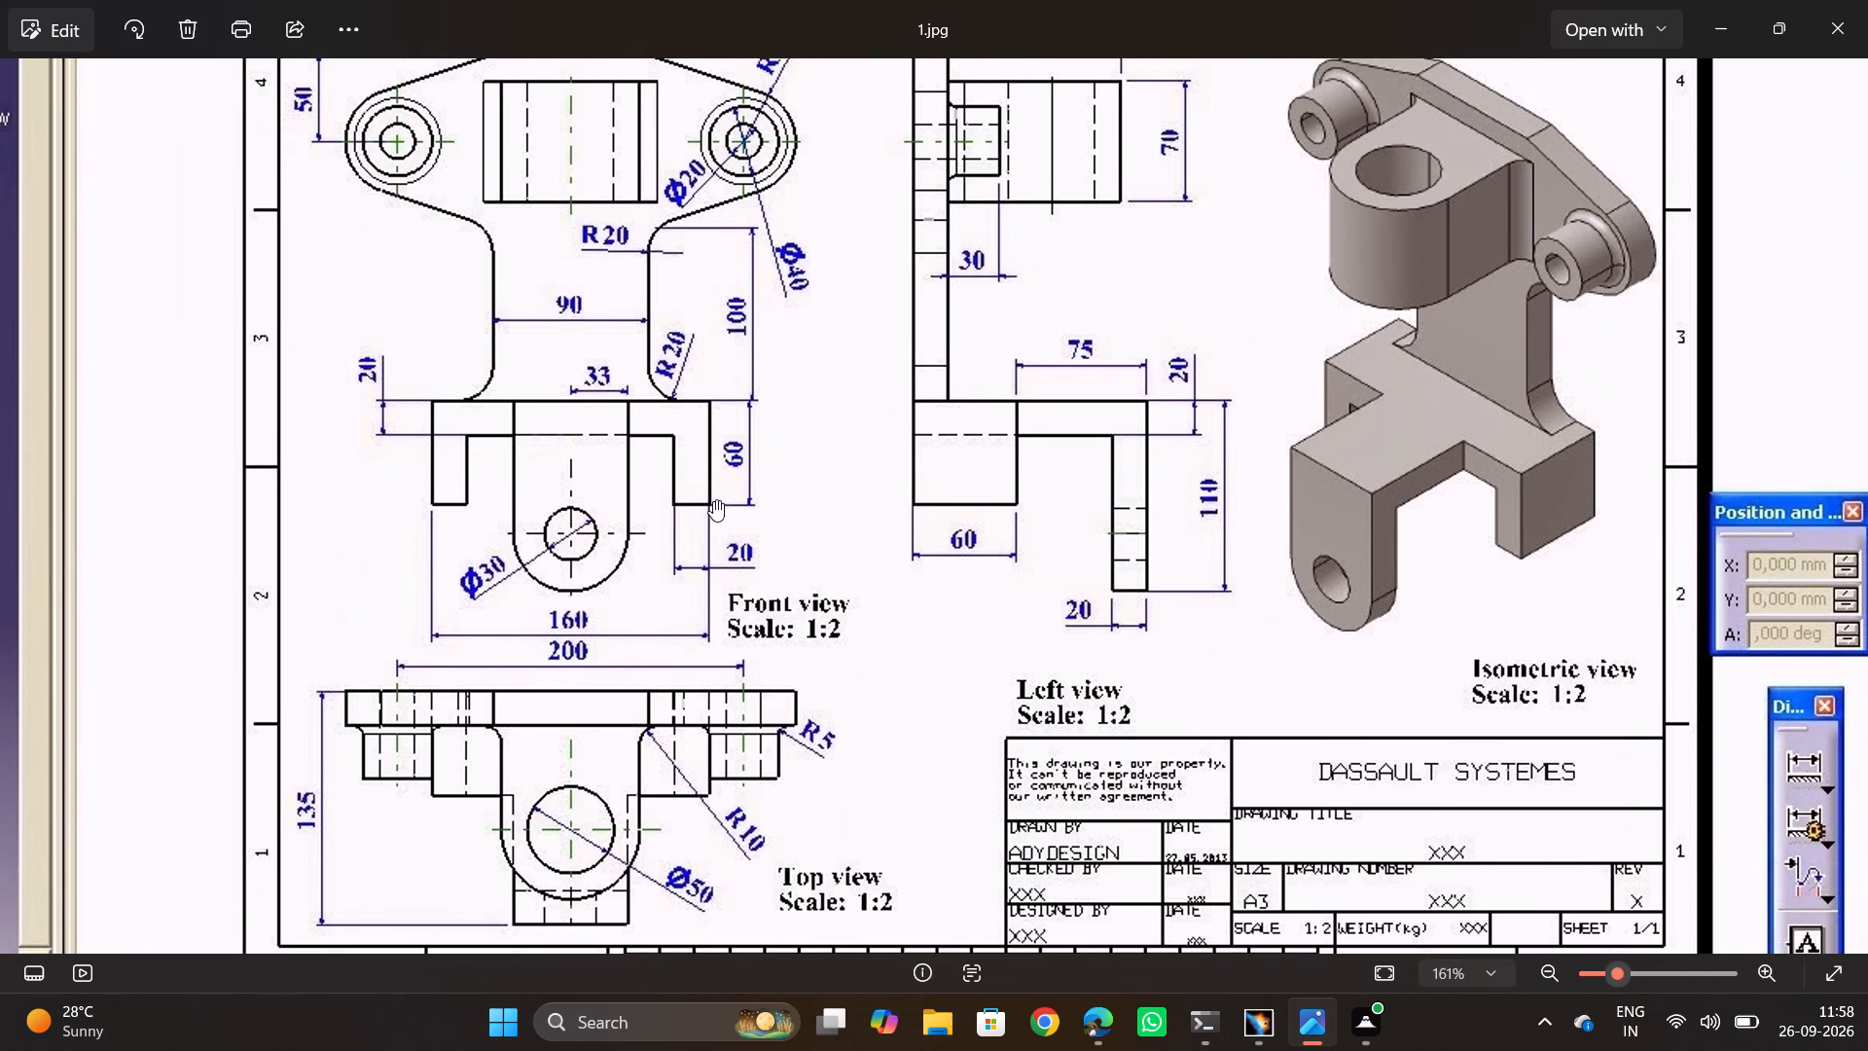
pyautogui.moveTo(713, 500); pyautogui.dragTo(693, 616, button='middle')
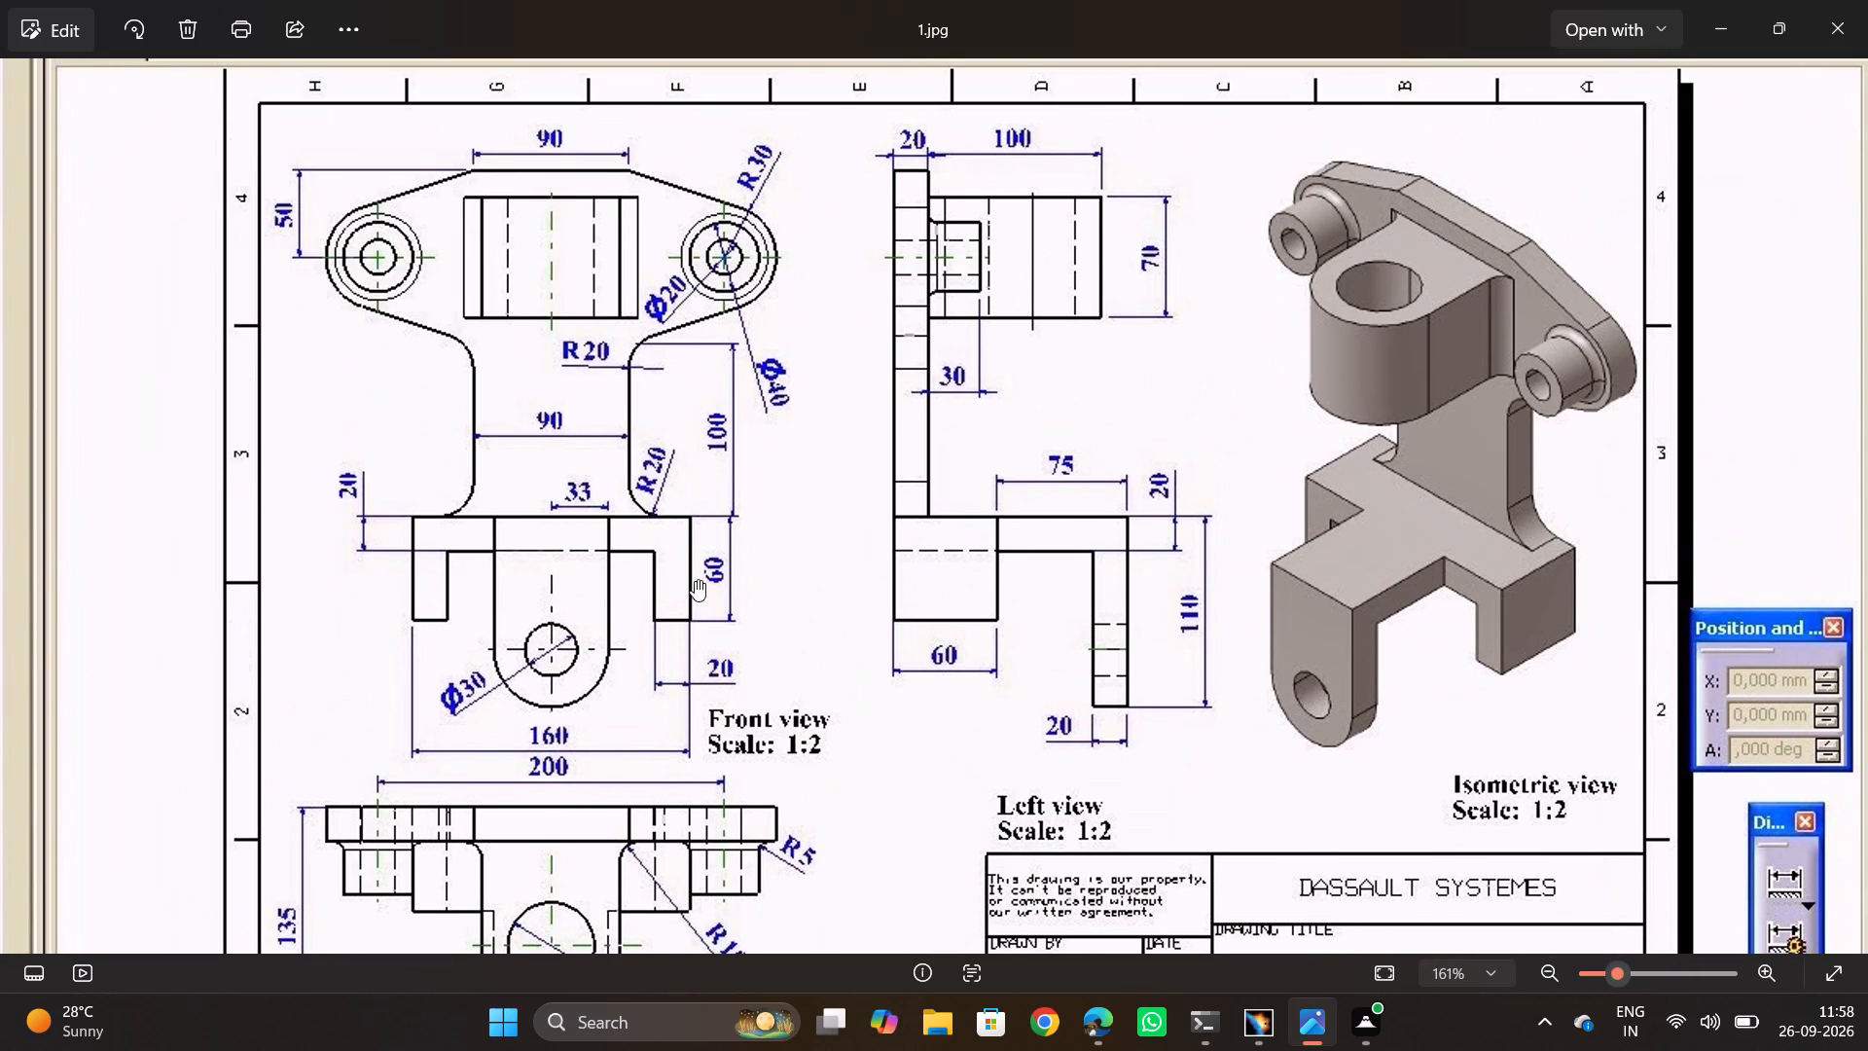
pyautogui.moveTo(496, 318); pyautogui.dragTo(477, 453, button='middle')
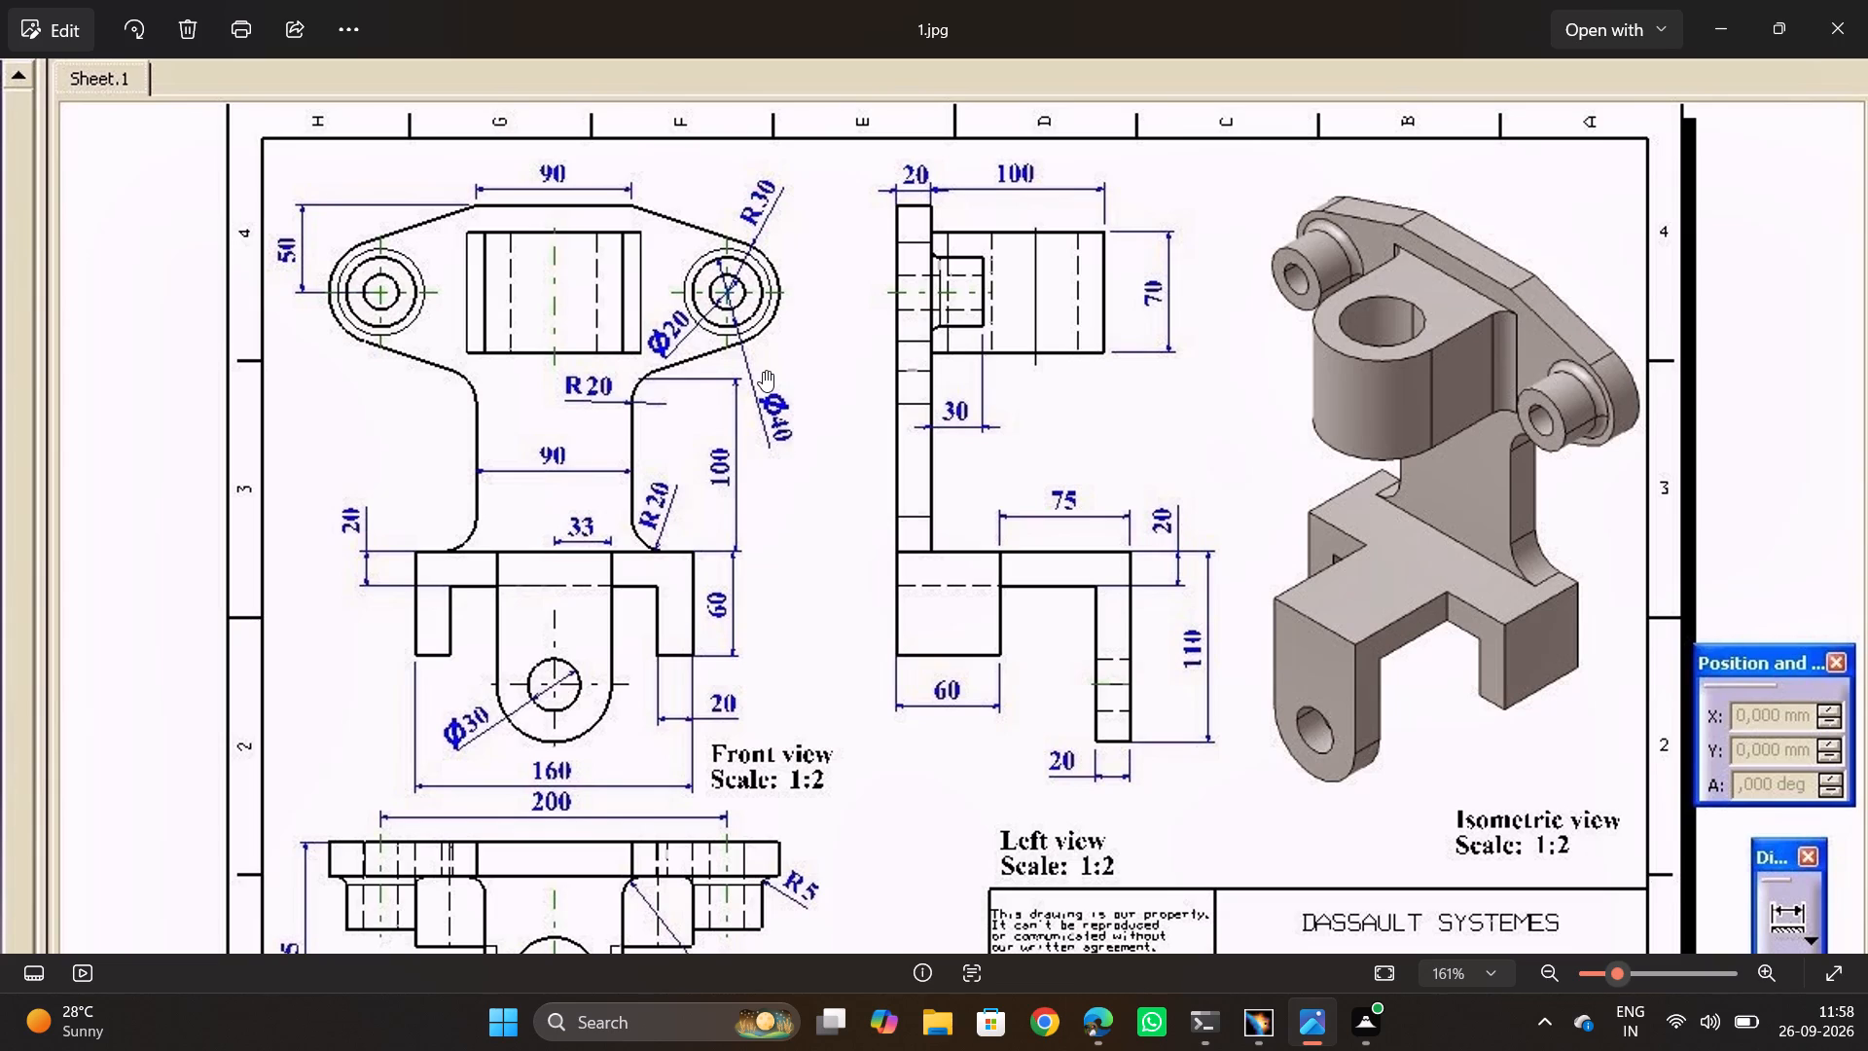
pyautogui.hotkey('alt', 'Tab')
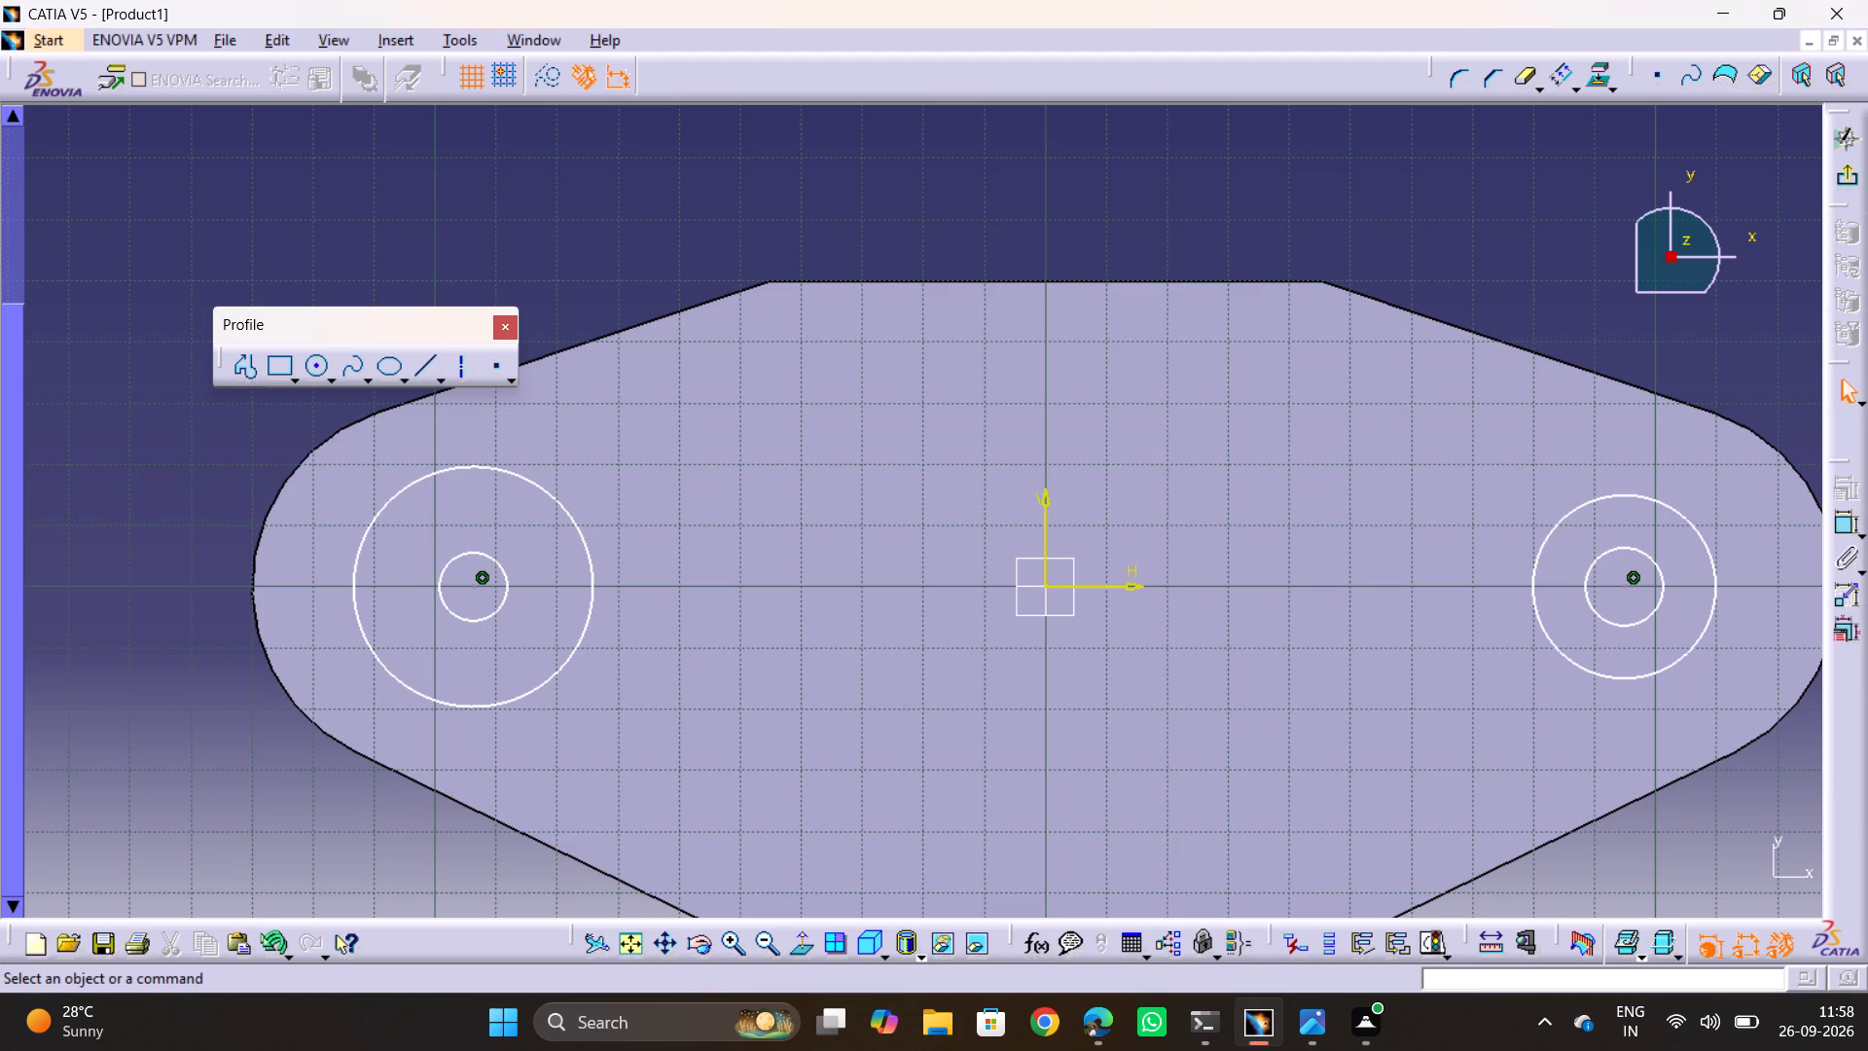
pyautogui.doubleClick(1848, 529)
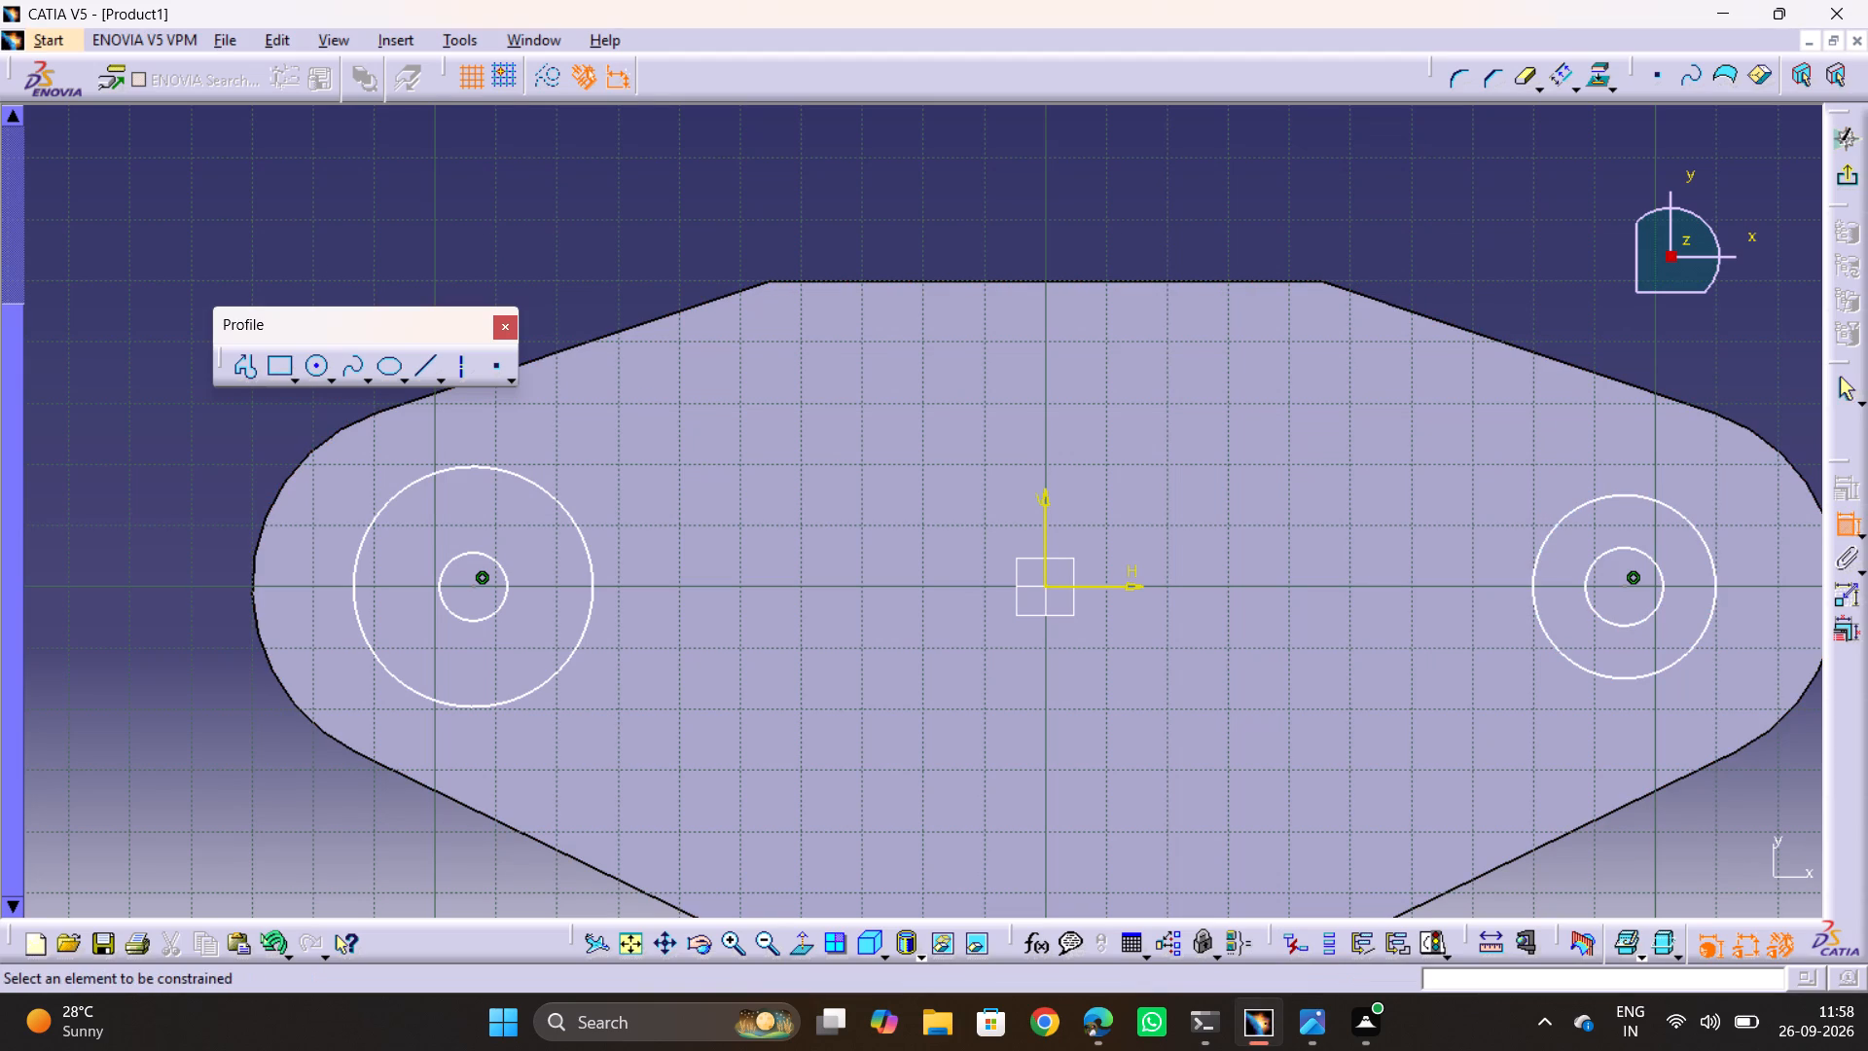
pyautogui.press('Escape')
pyautogui.press('Escape')
pyautogui.moveTo(1470, 452); pyautogui.dragTo(1681, 691)
pyautogui.press('Escape')
pyautogui.press('Escape')
pyautogui.moveTo(1494, 242); pyautogui.dragTo(1847, 825)
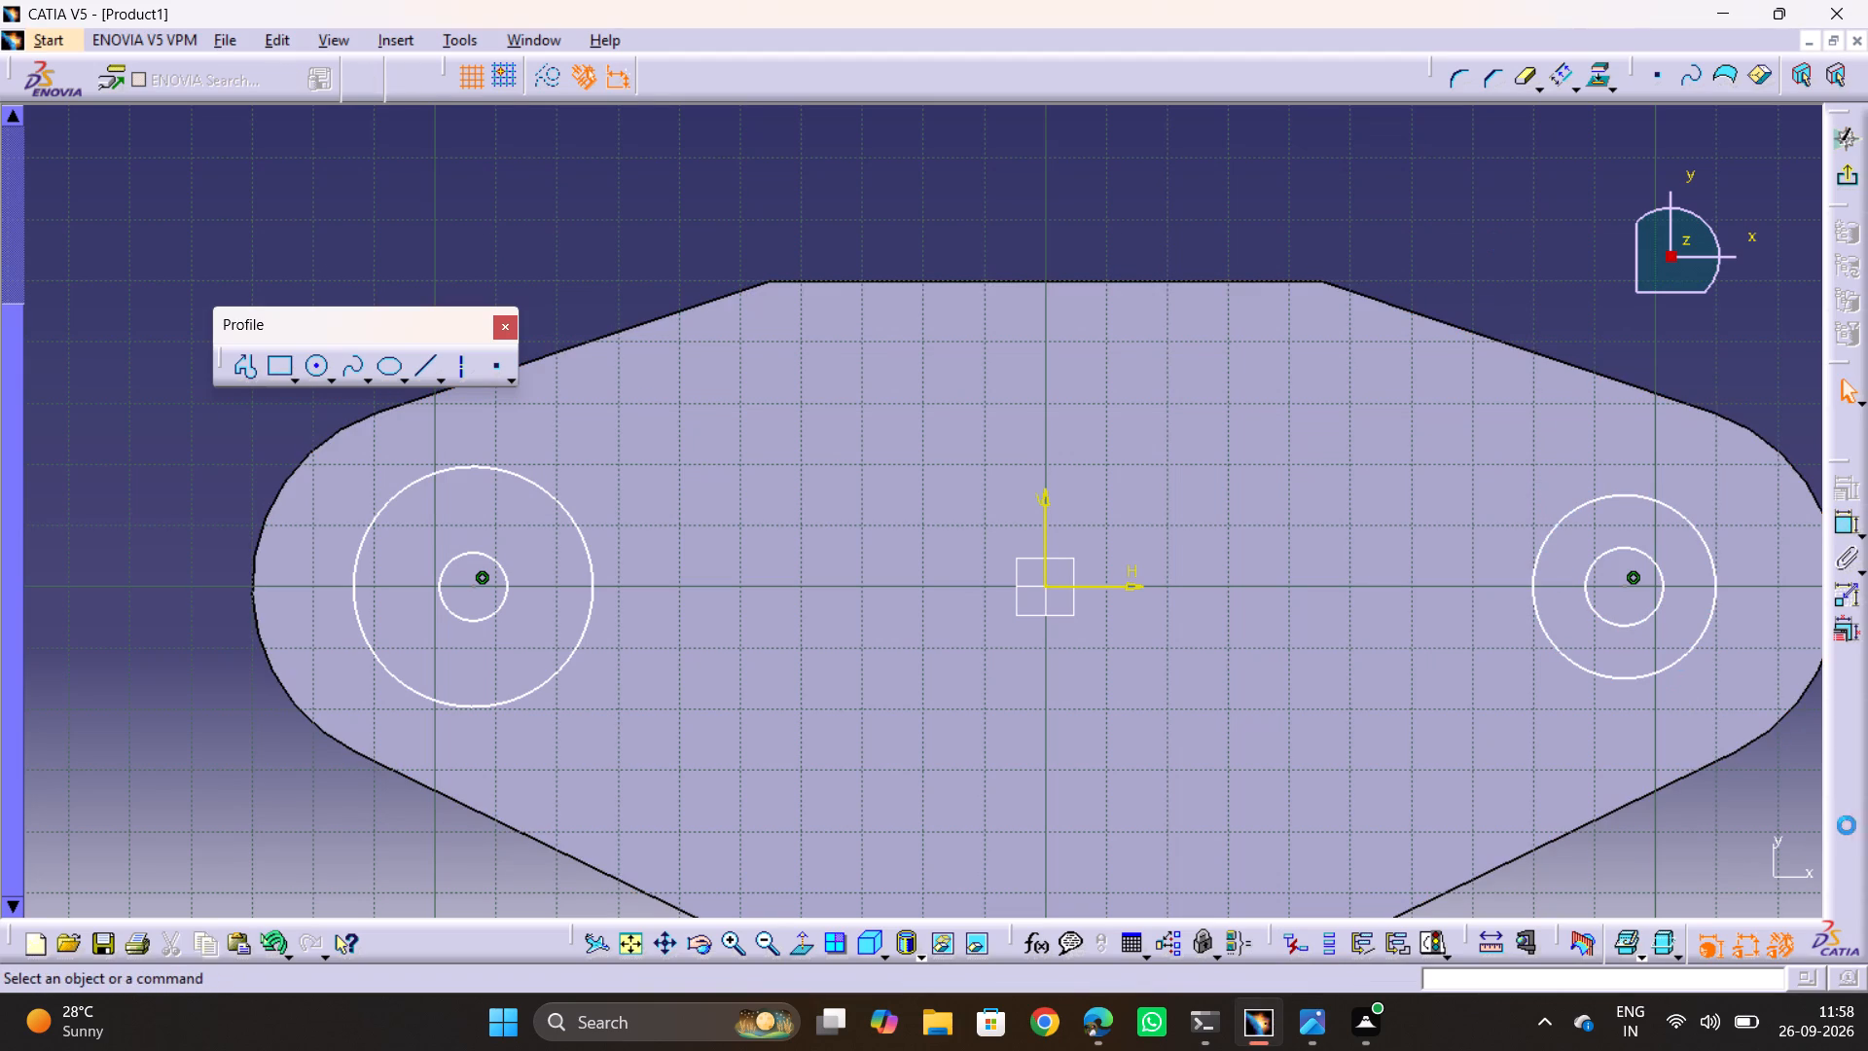
pyautogui.moveTo(1847, 825); pyautogui.dragTo(1856, 837)
pyautogui.moveTo(1428, 248); pyautogui.dragTo(1710, 786)
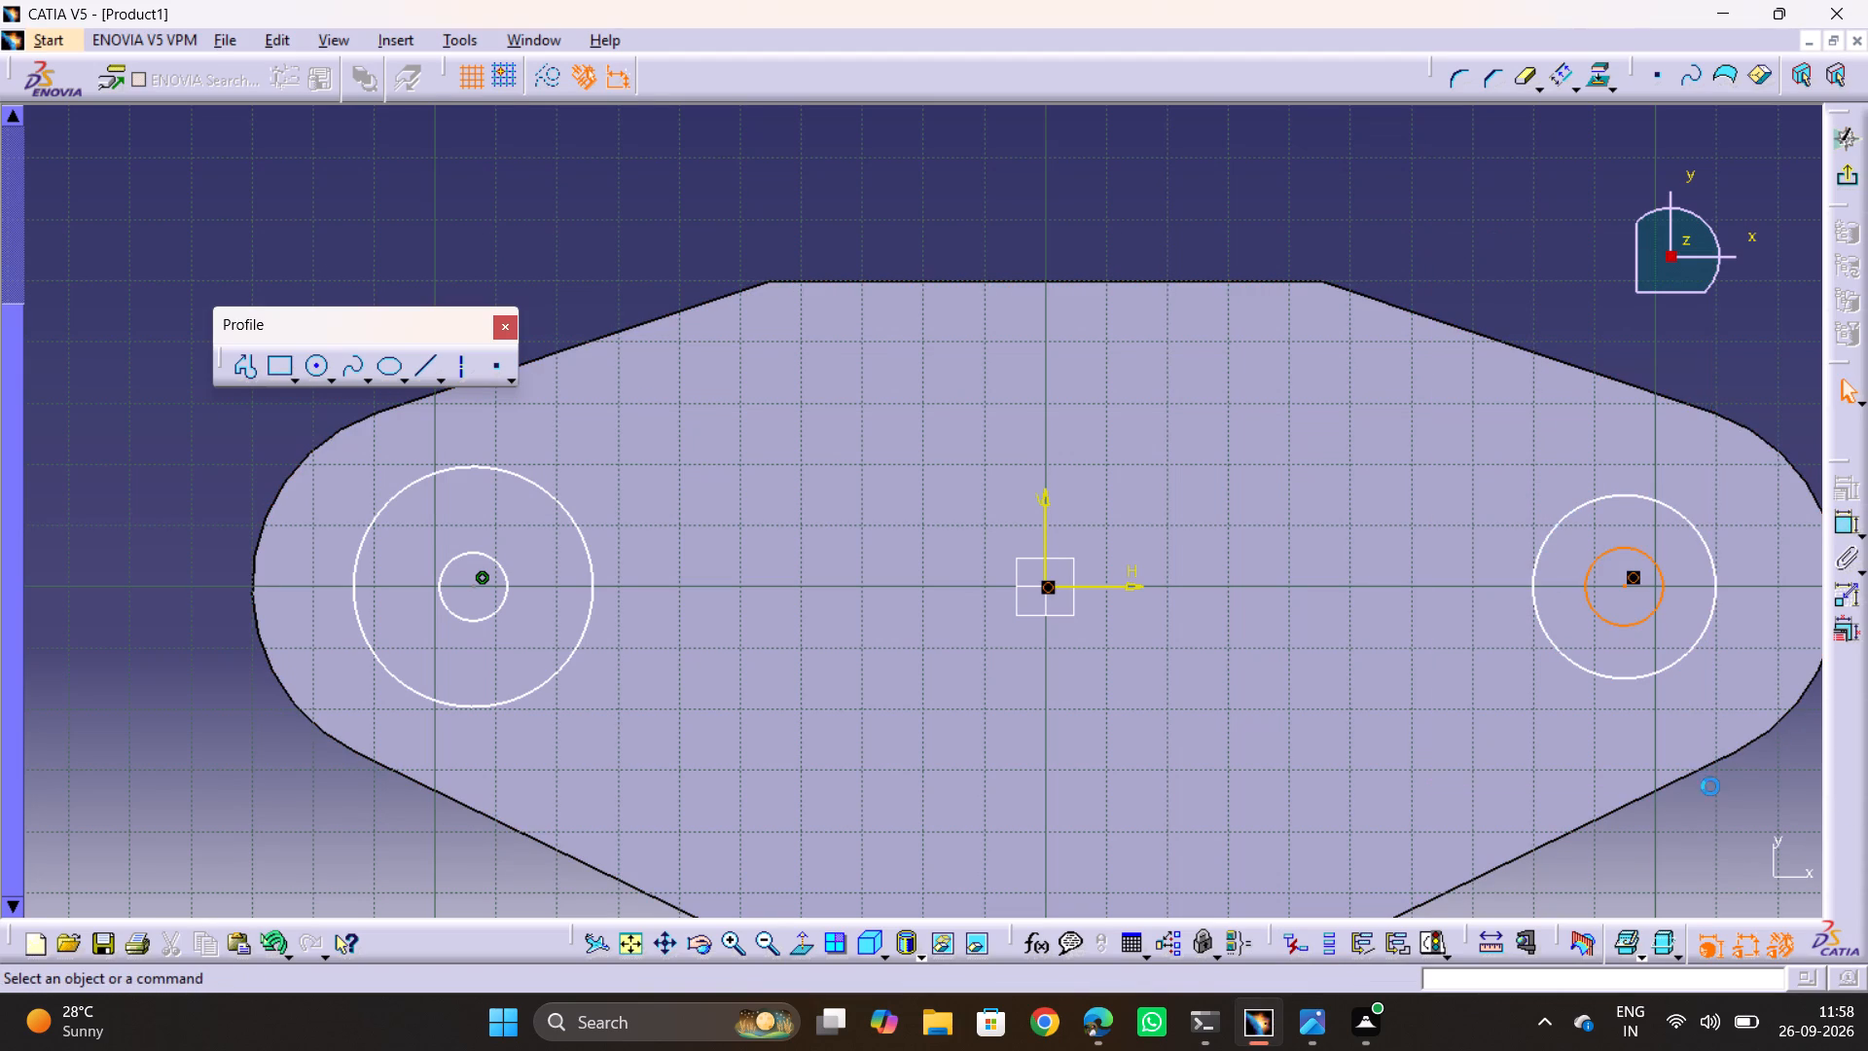
pyautogui.moveTo(1447, 135); pyautogui.dragTo(1680, 678)
pyautogui.moveTo(1425, 271); pyautogui.dragTo(1782, 834)
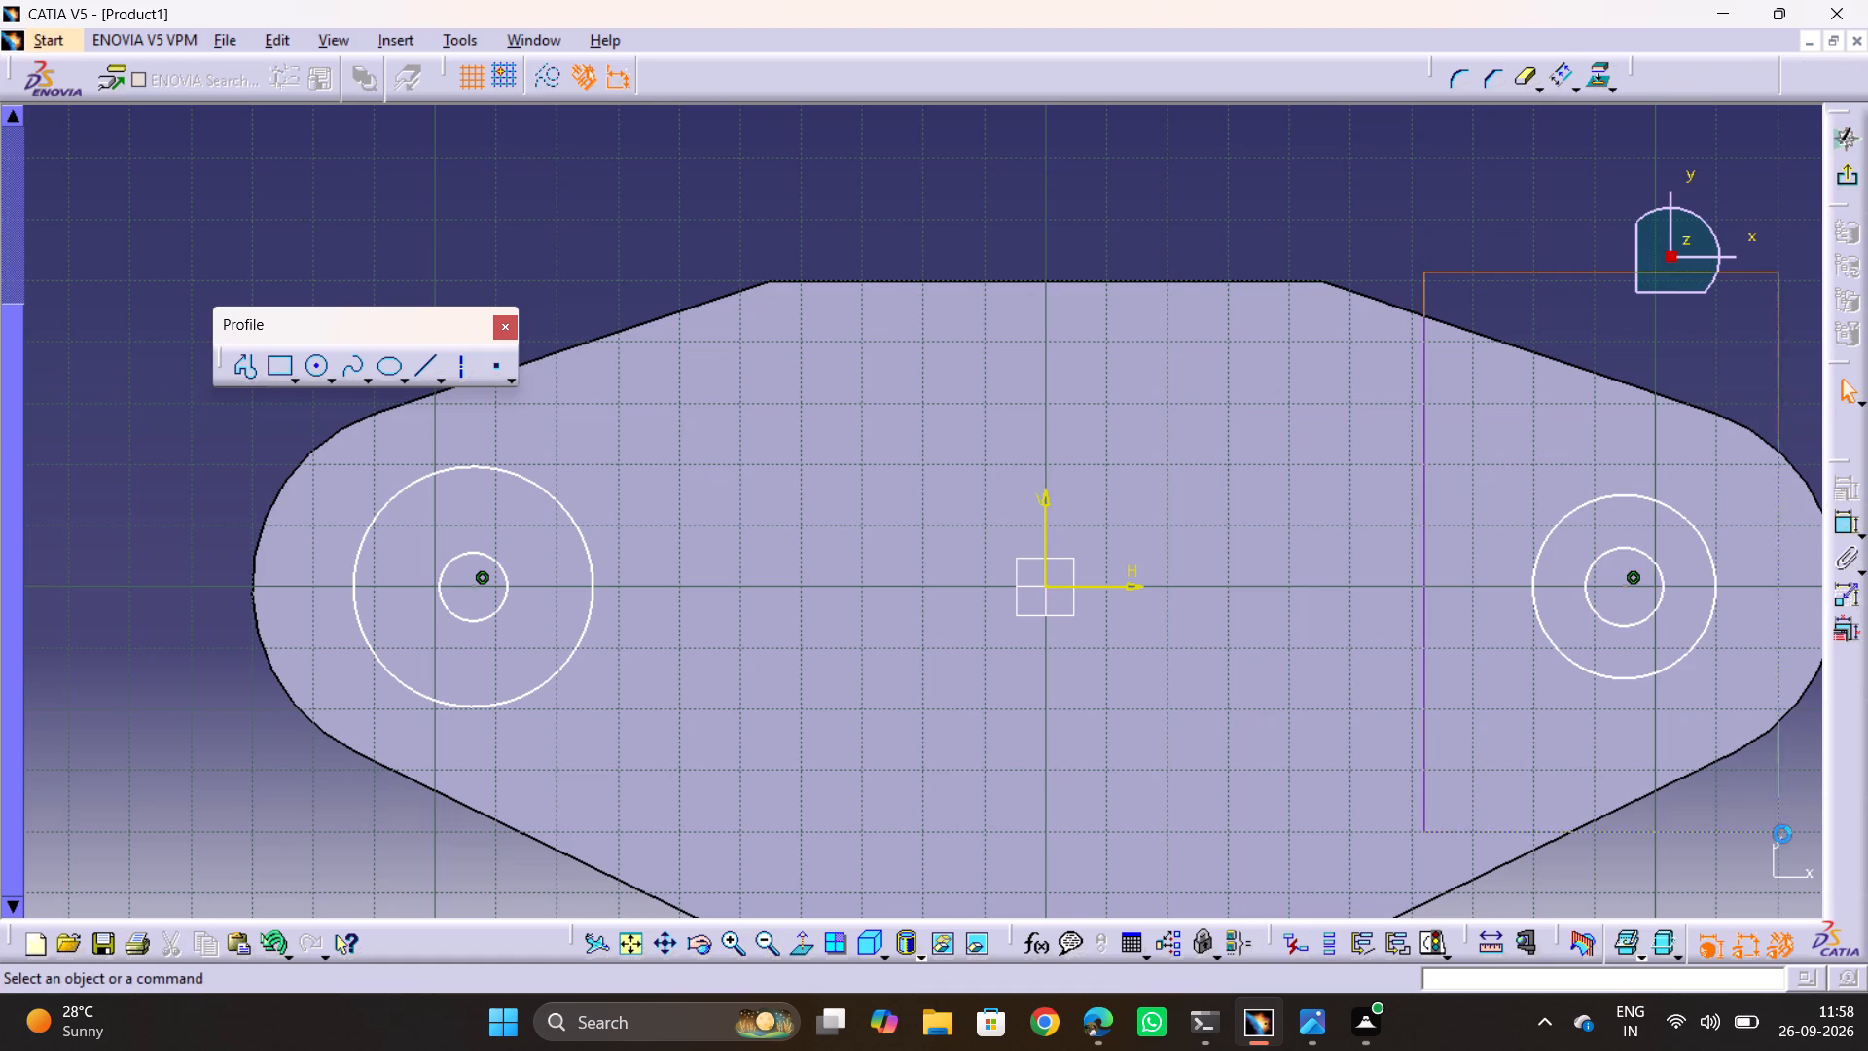
pyautogui.moveTo(1782, 834); pyautogui.dragTo(1782, 829)
pyautogui.press('Delete')
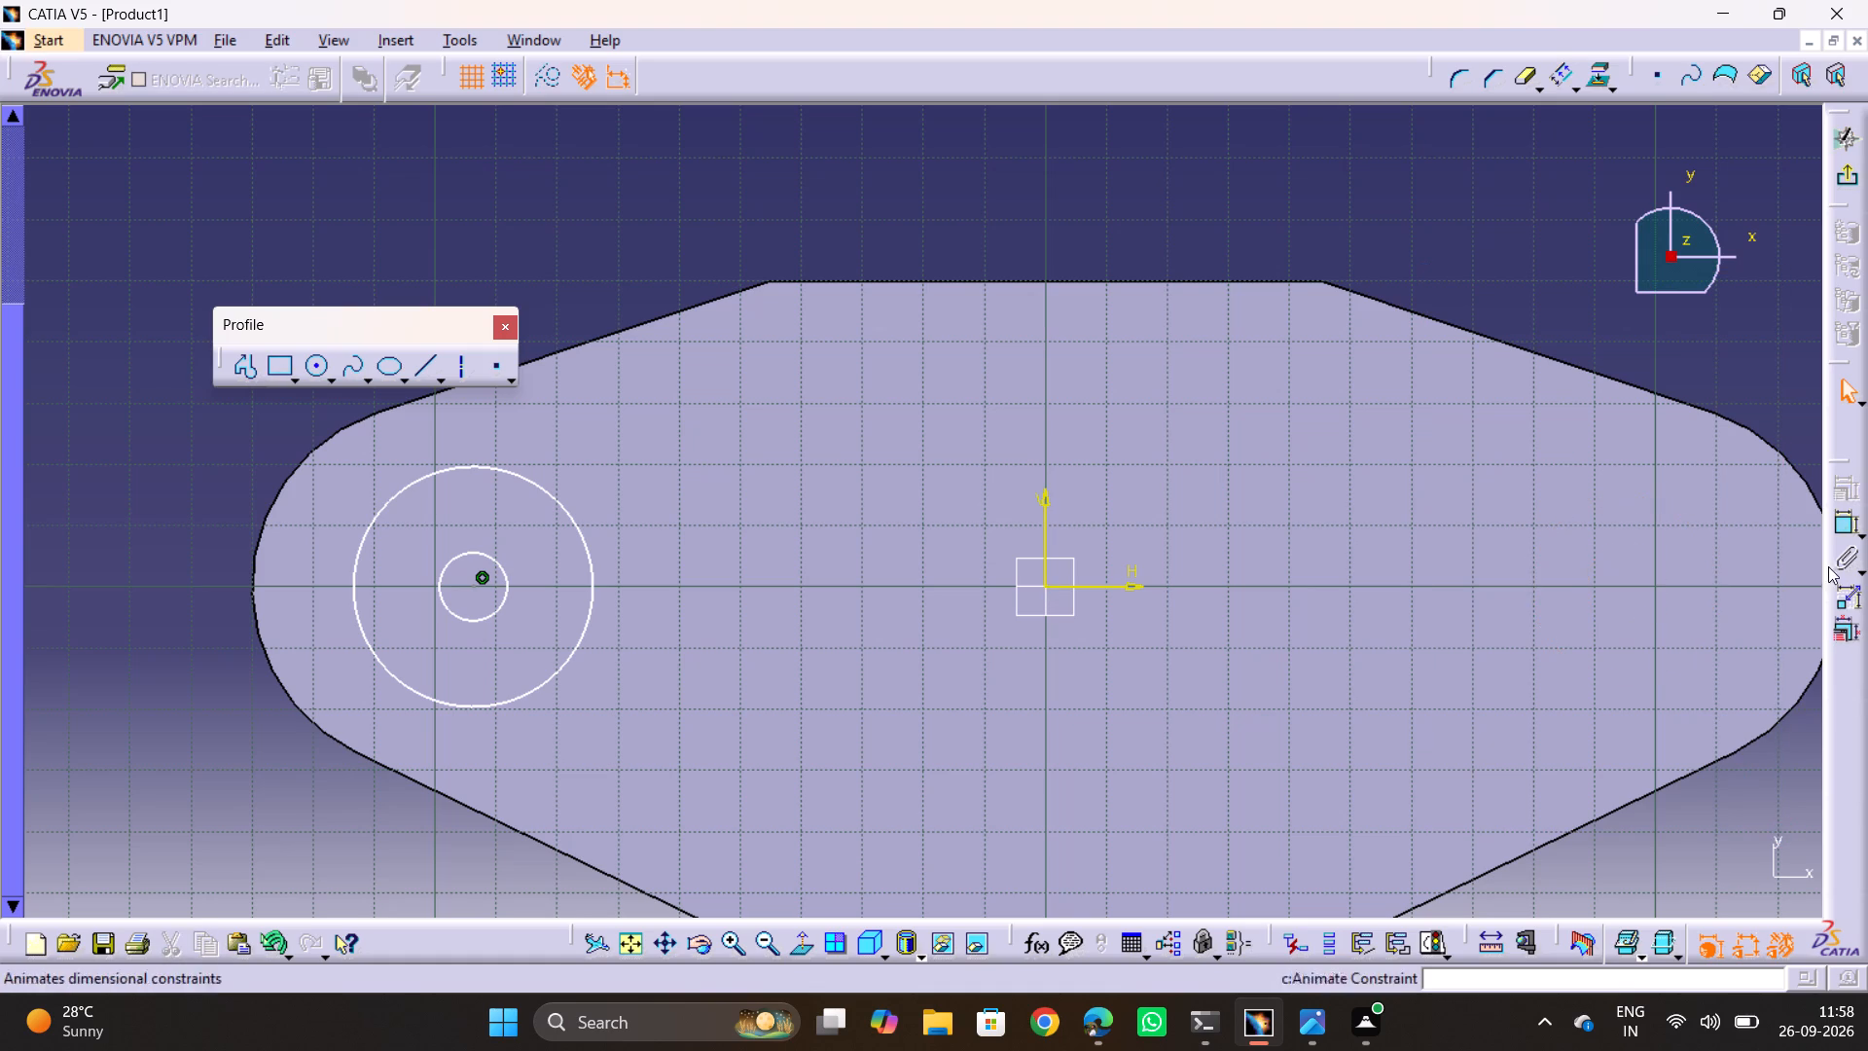
# Dimension the outer circle in the plate's left rounded end with a diameter of 40 mm.
pyautogui.doubleClick(1850, 527)
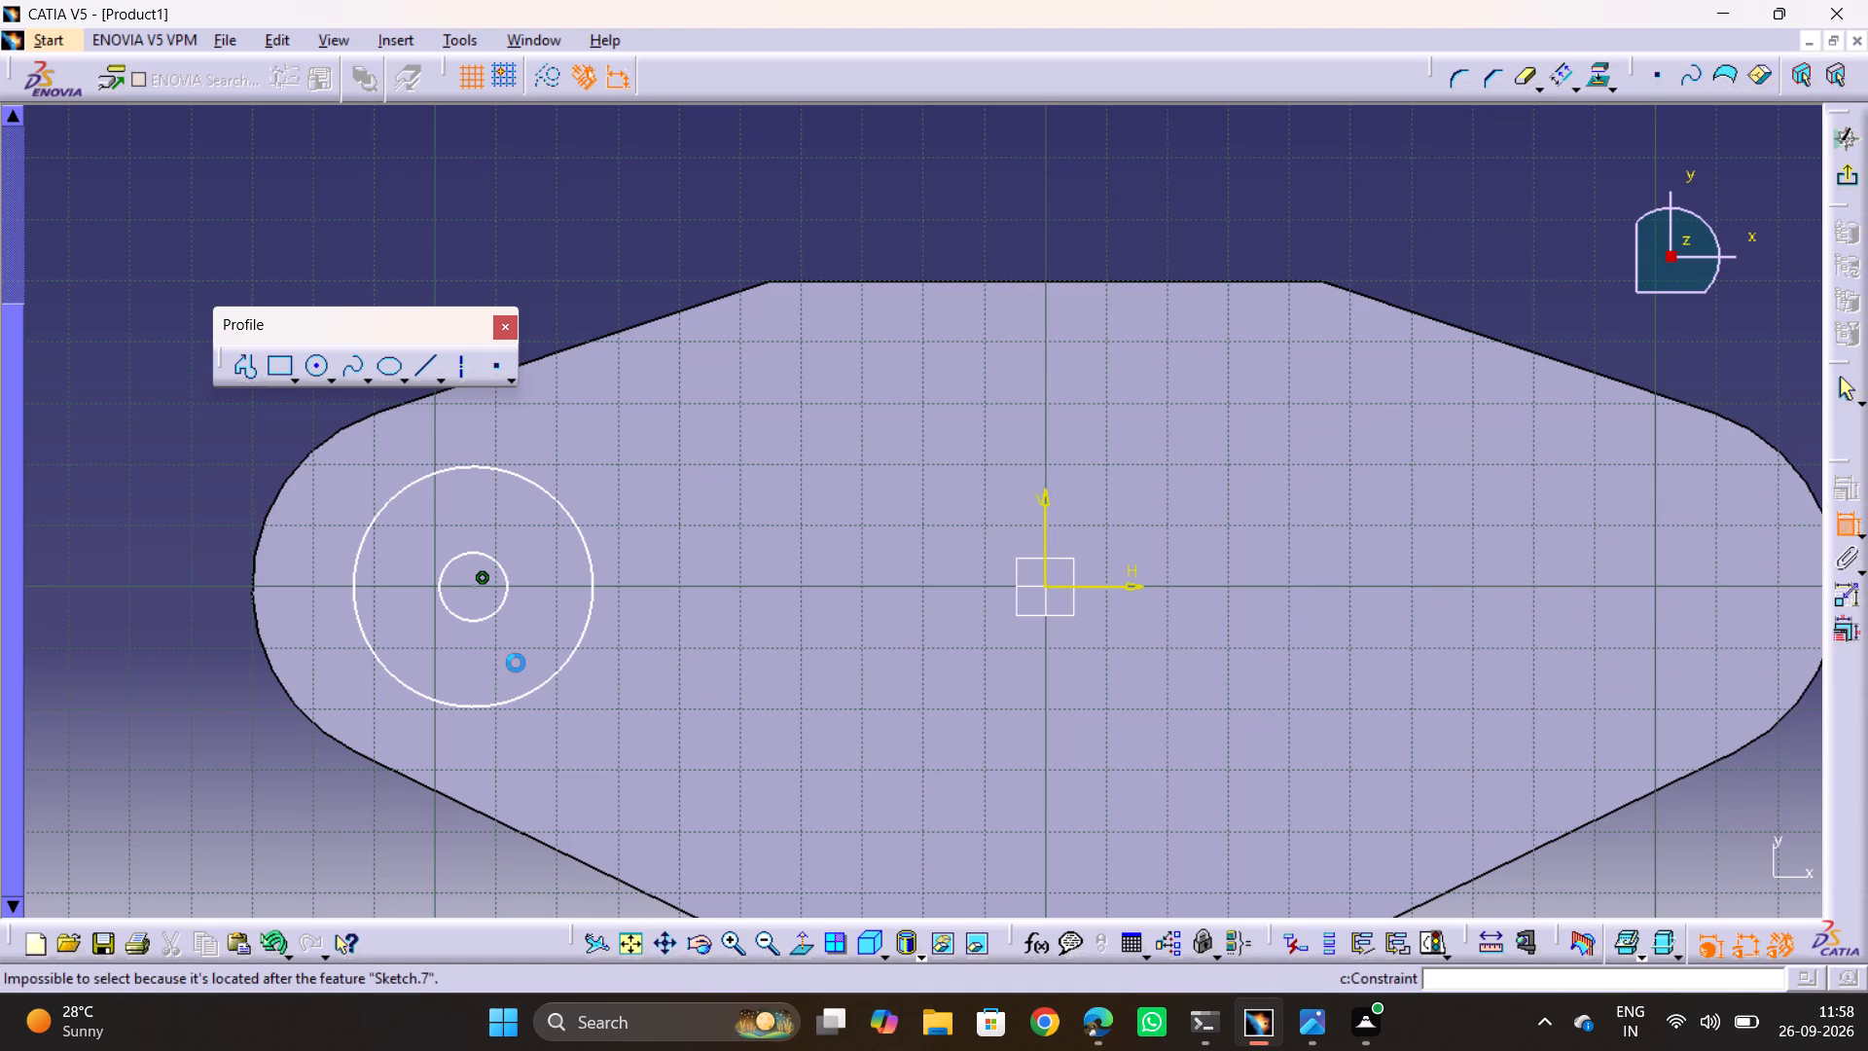
pyautogui.click(516, 703)
pyautogui.click(231, 811)
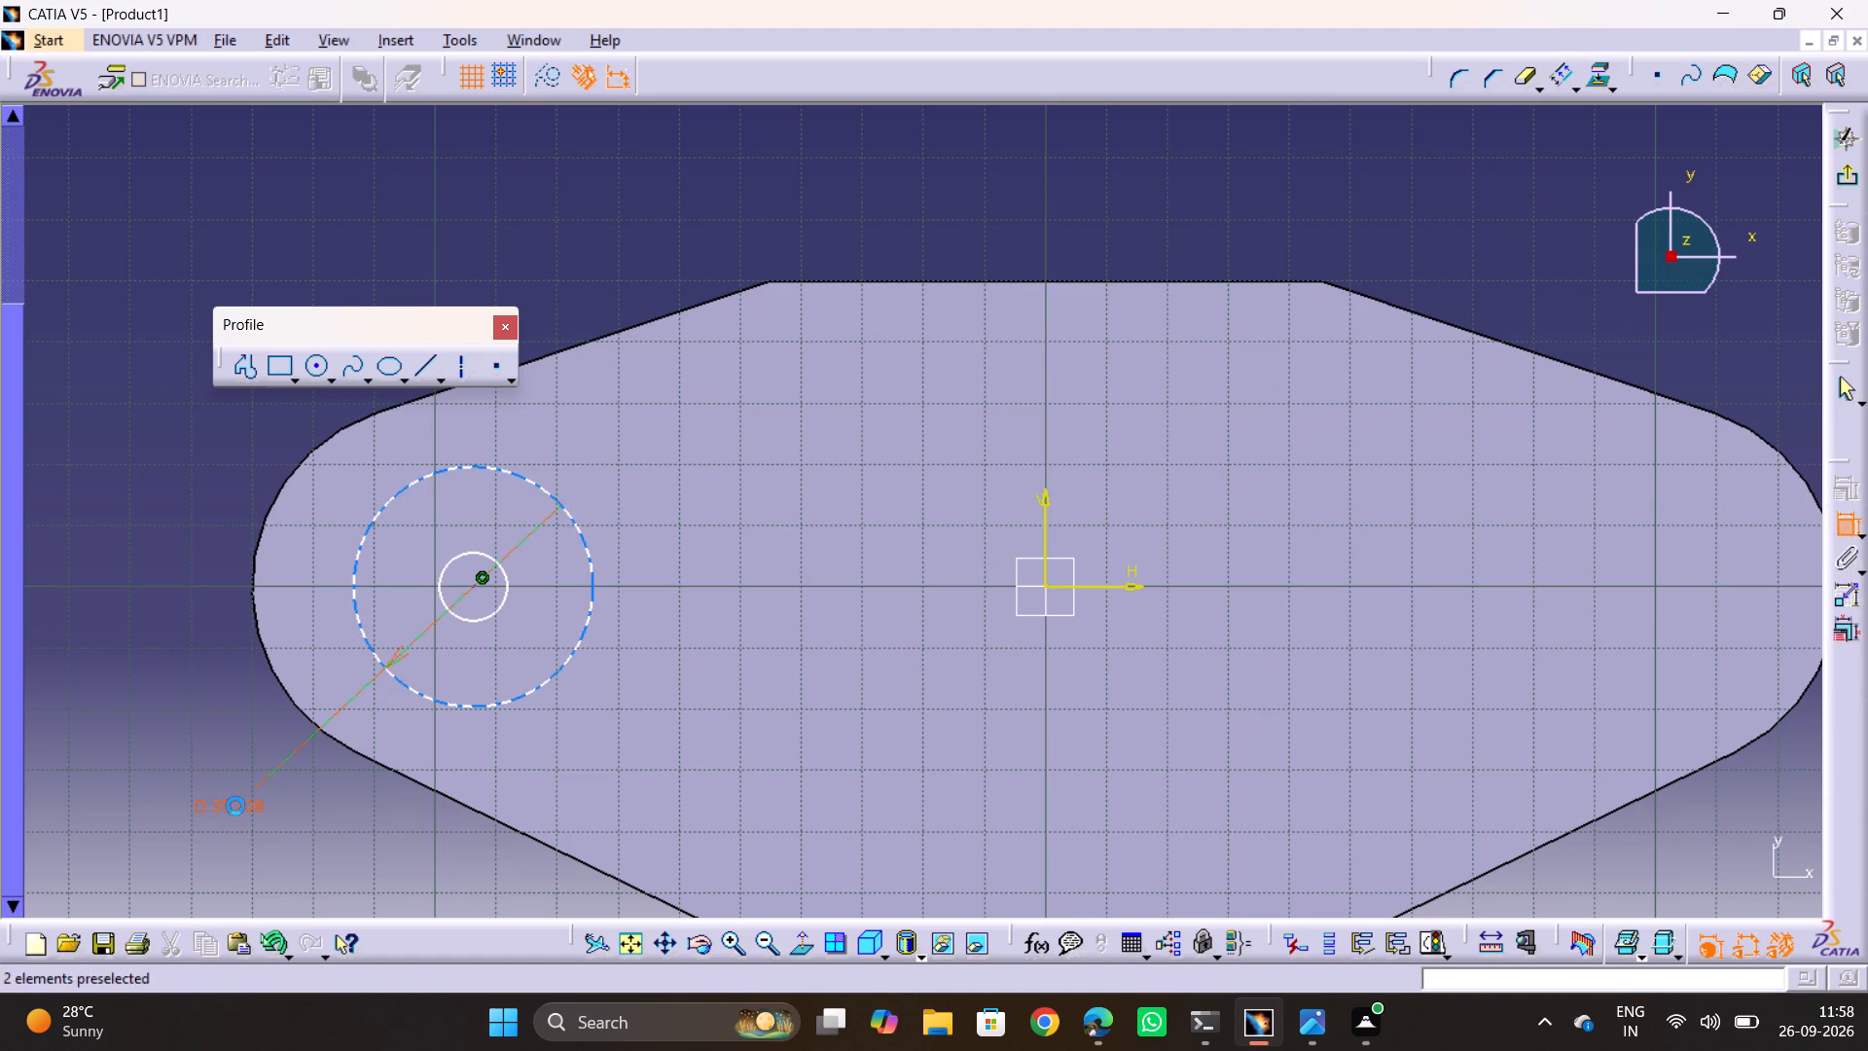
pyautogui.doubleClick(235, 806)
pyautogui.write('40')
pyautogui.press('Return')
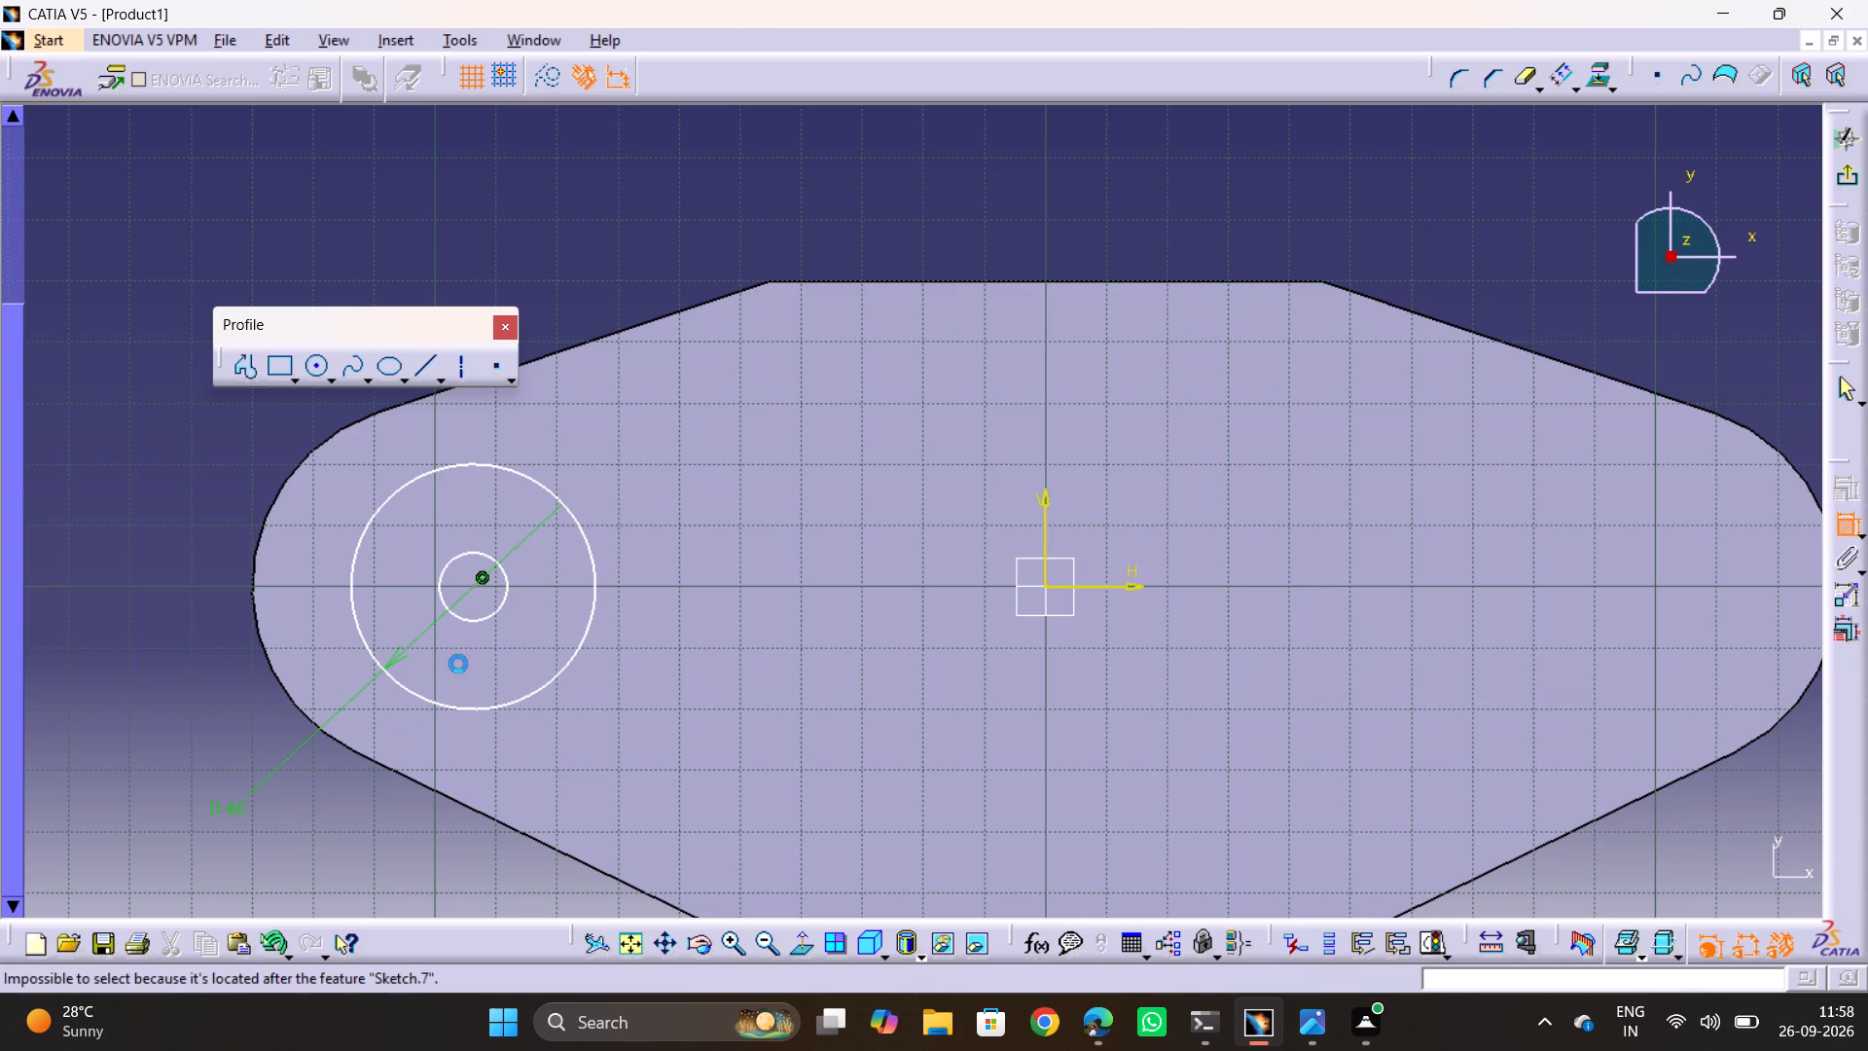
# Dimension the inner circle's diameter and try to set it to 20 mm.
pyautogui.click(481, 619)
pyautogui.click(348, 882)
pyautogui.doubleClick(369, 862)
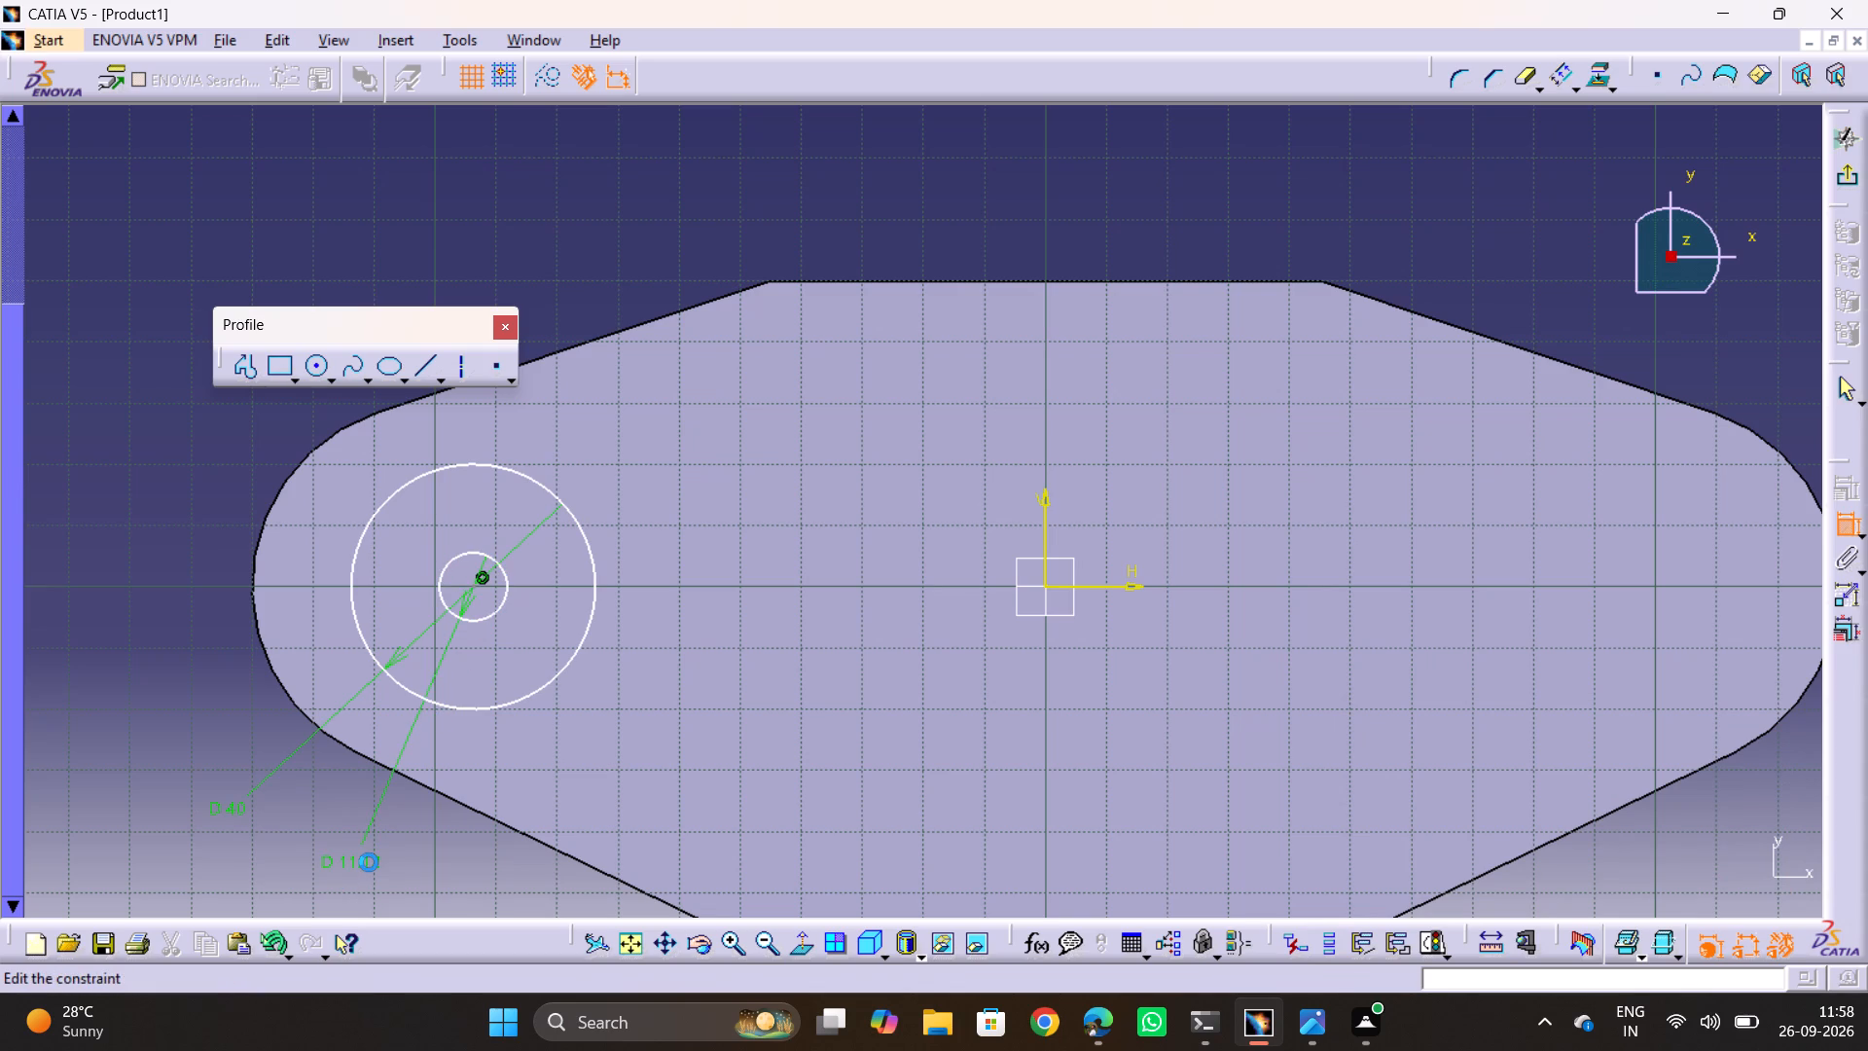
pyautogui.write('20')
pyautogui.press('Return')
pyautogui.click(468, 860)
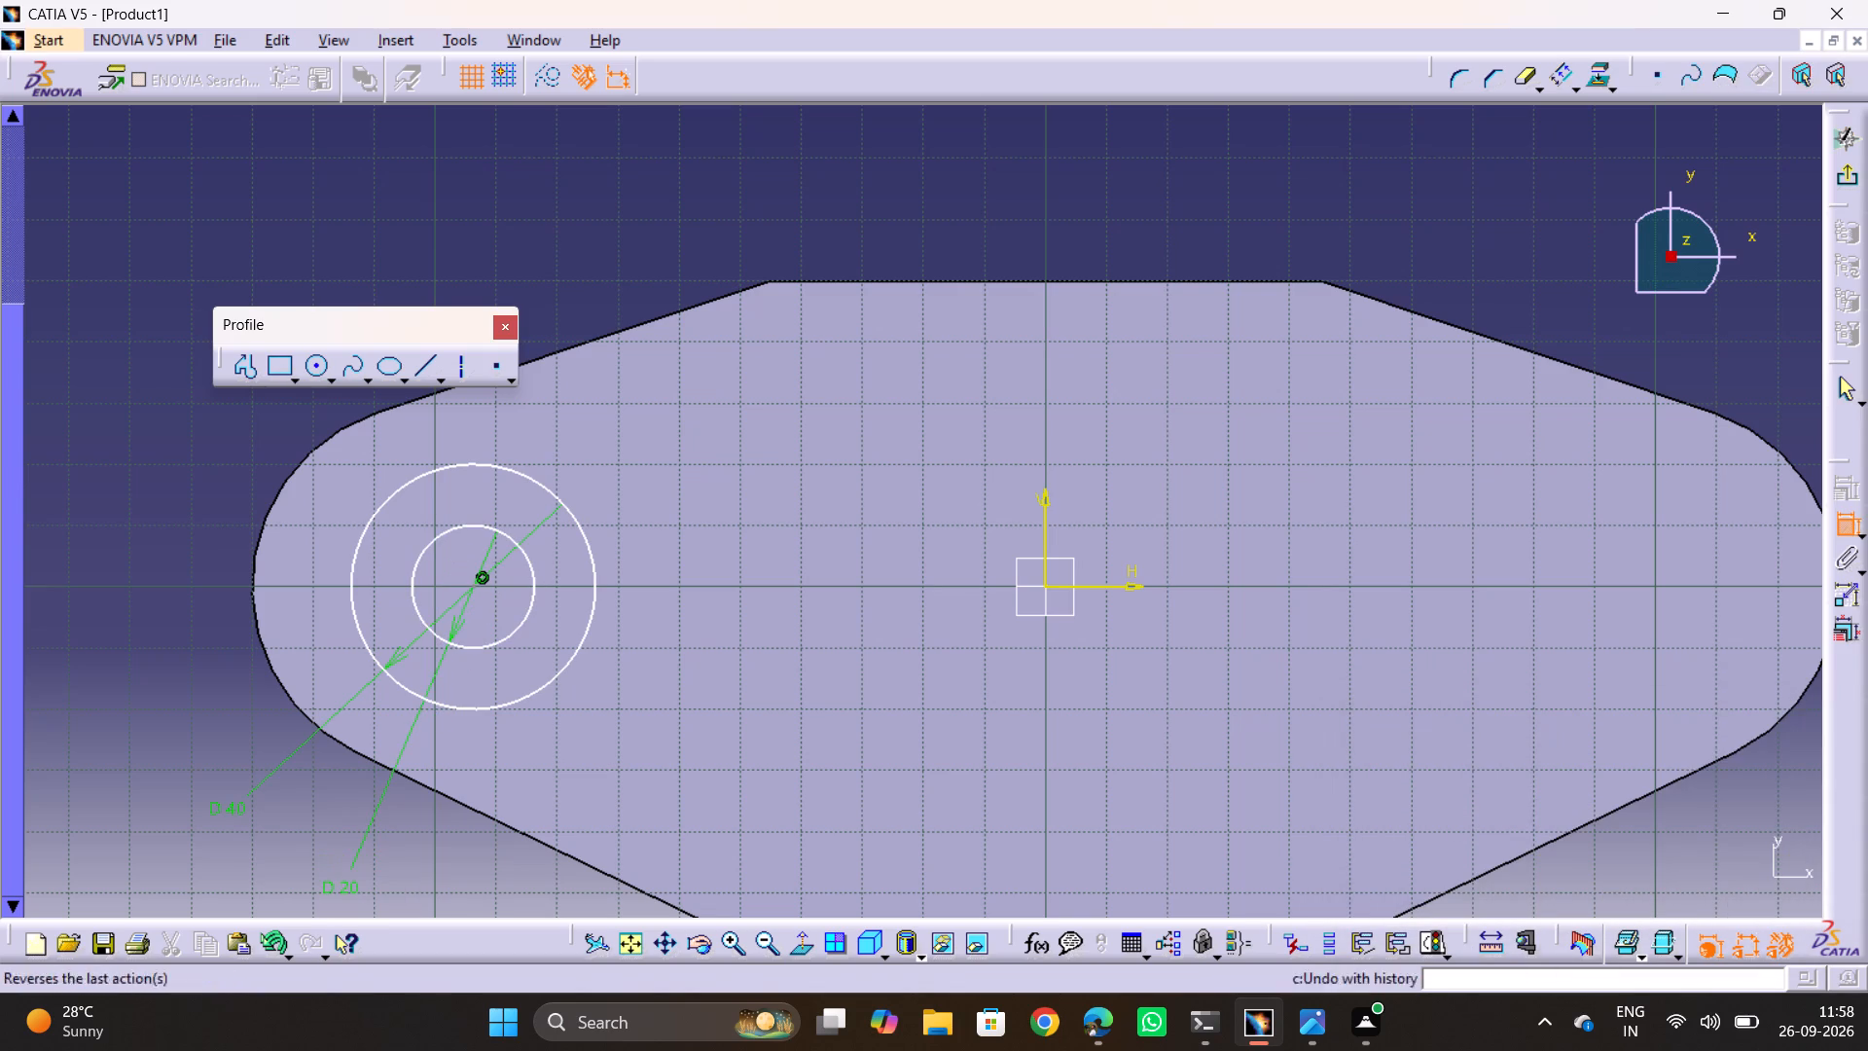
pyautogui.click(471, 712)
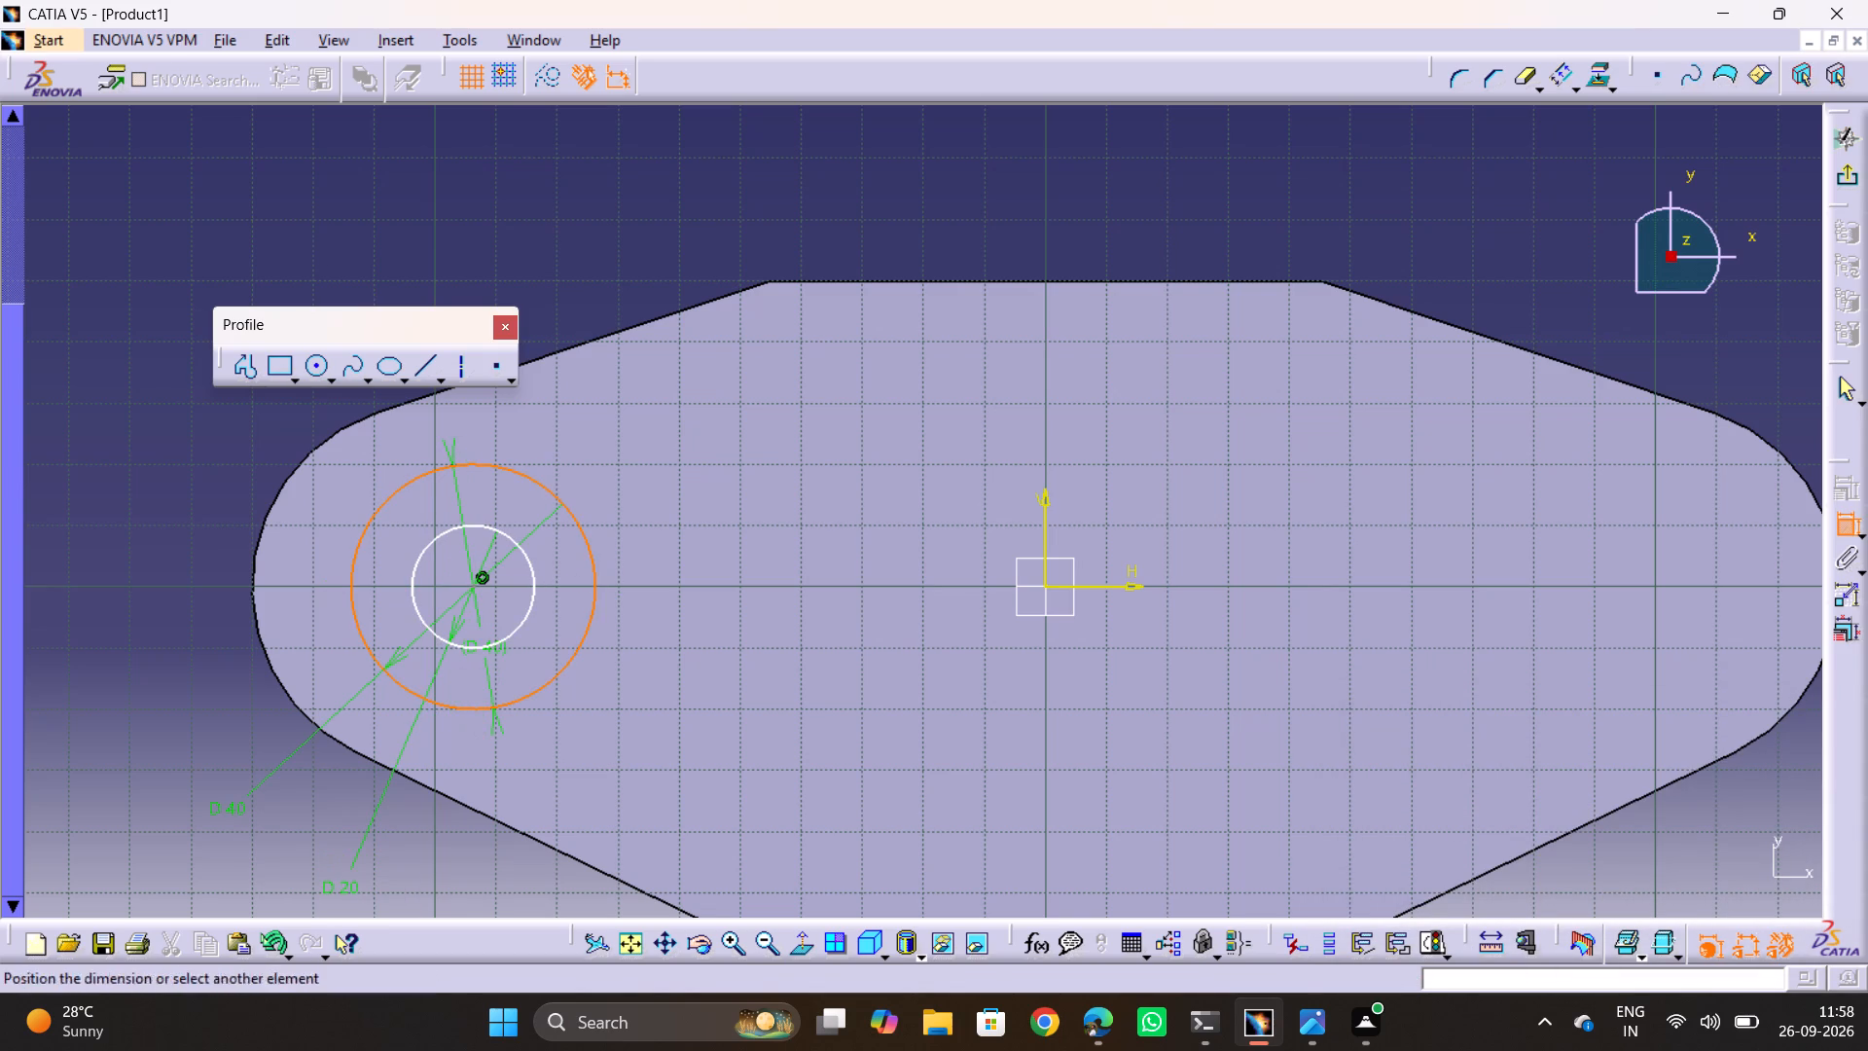
pyautogui.press('Escape')
pyautogui.press('Escape')
pyautogui.press('Escape')
pyautogui.press('Escape')
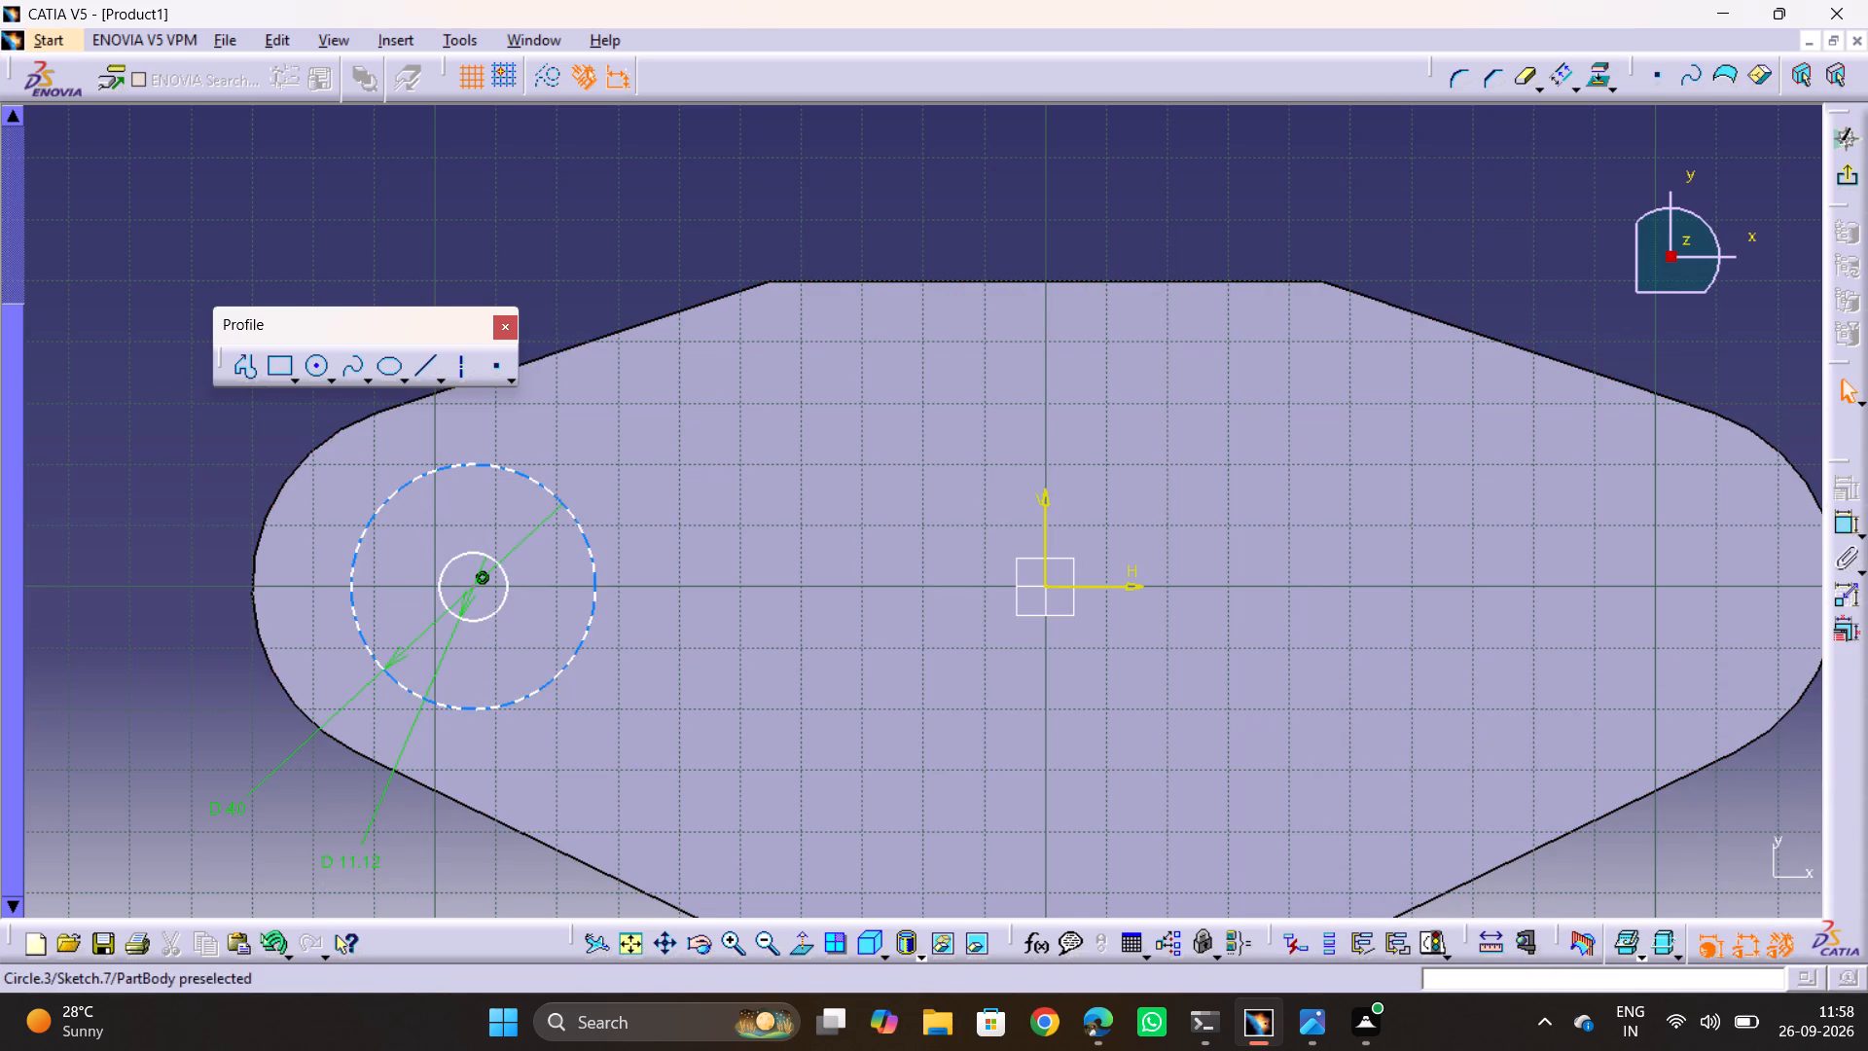
# Apply a concentricity constraint between the outer and inner circles in the left rounded end.
pyautogui.click(480, 707)
pyautogui.keyDown('ctrl'); pyautogui.click(485, 622); pyautogui.keyUp('ctrl')
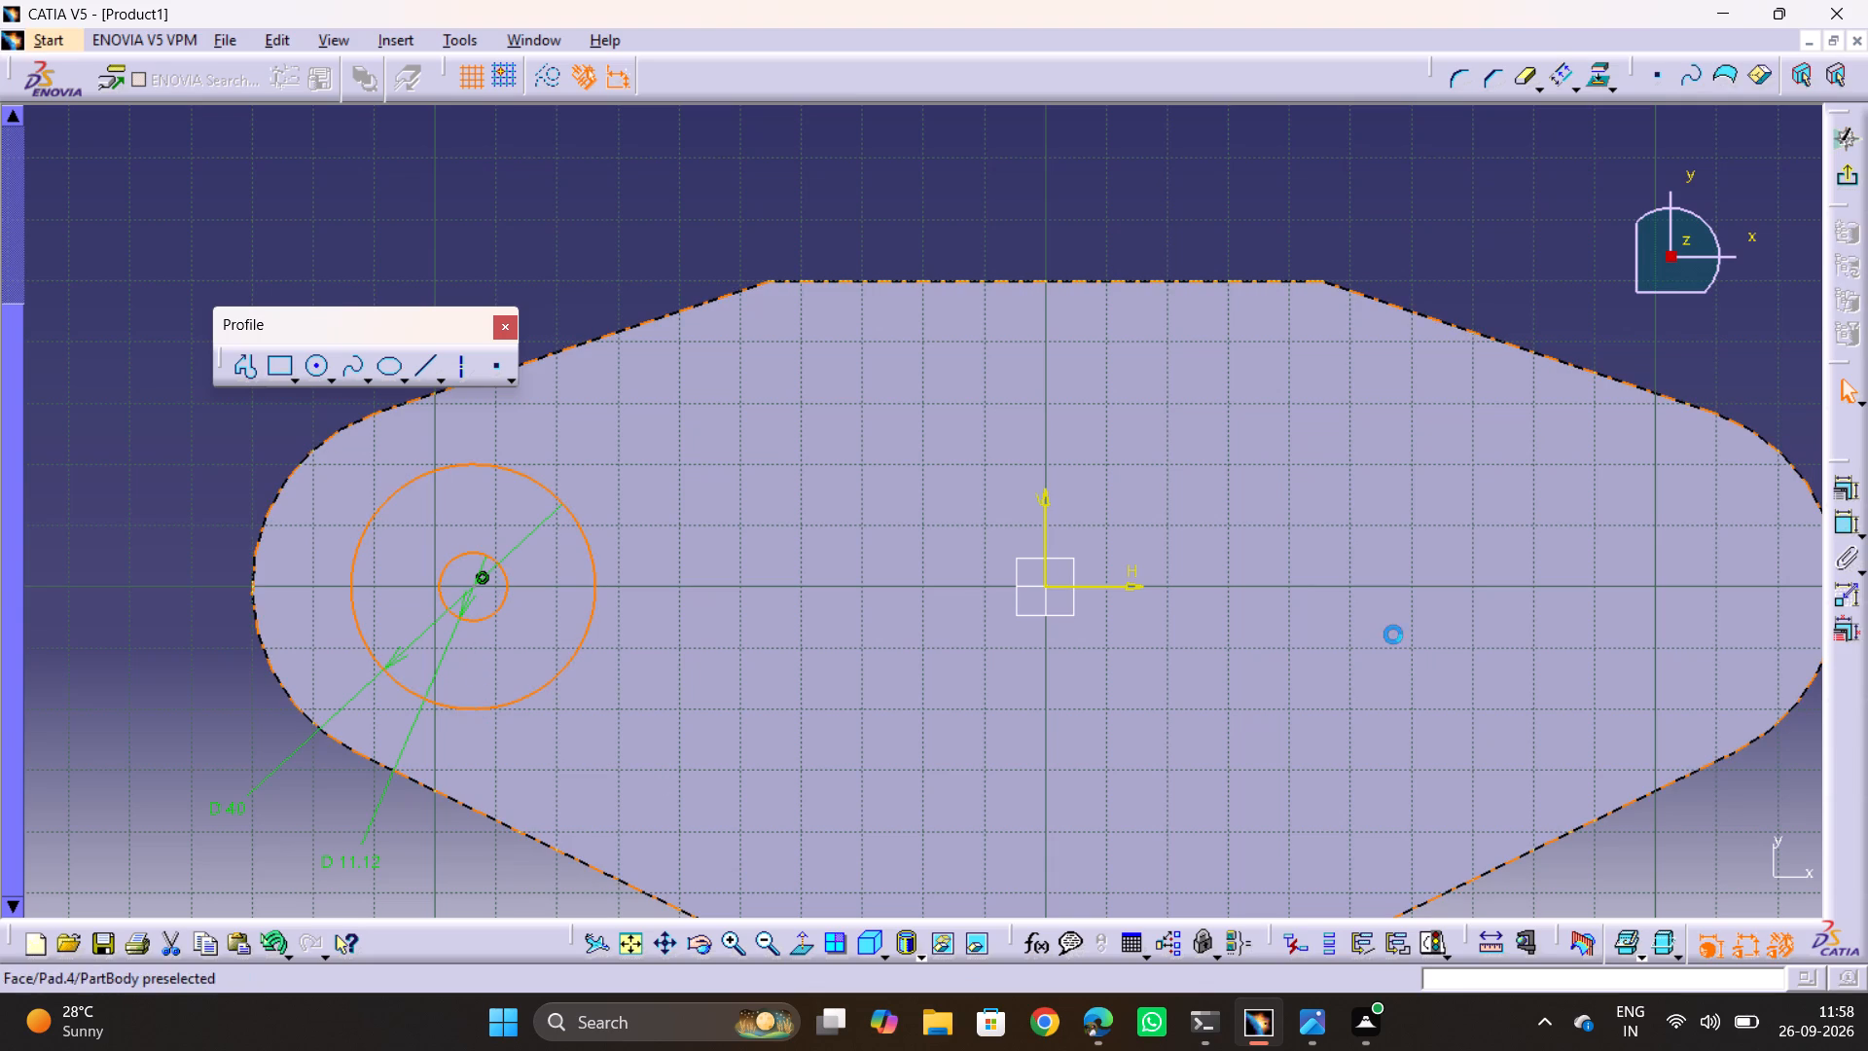
pyautogui.click(1855, 493)
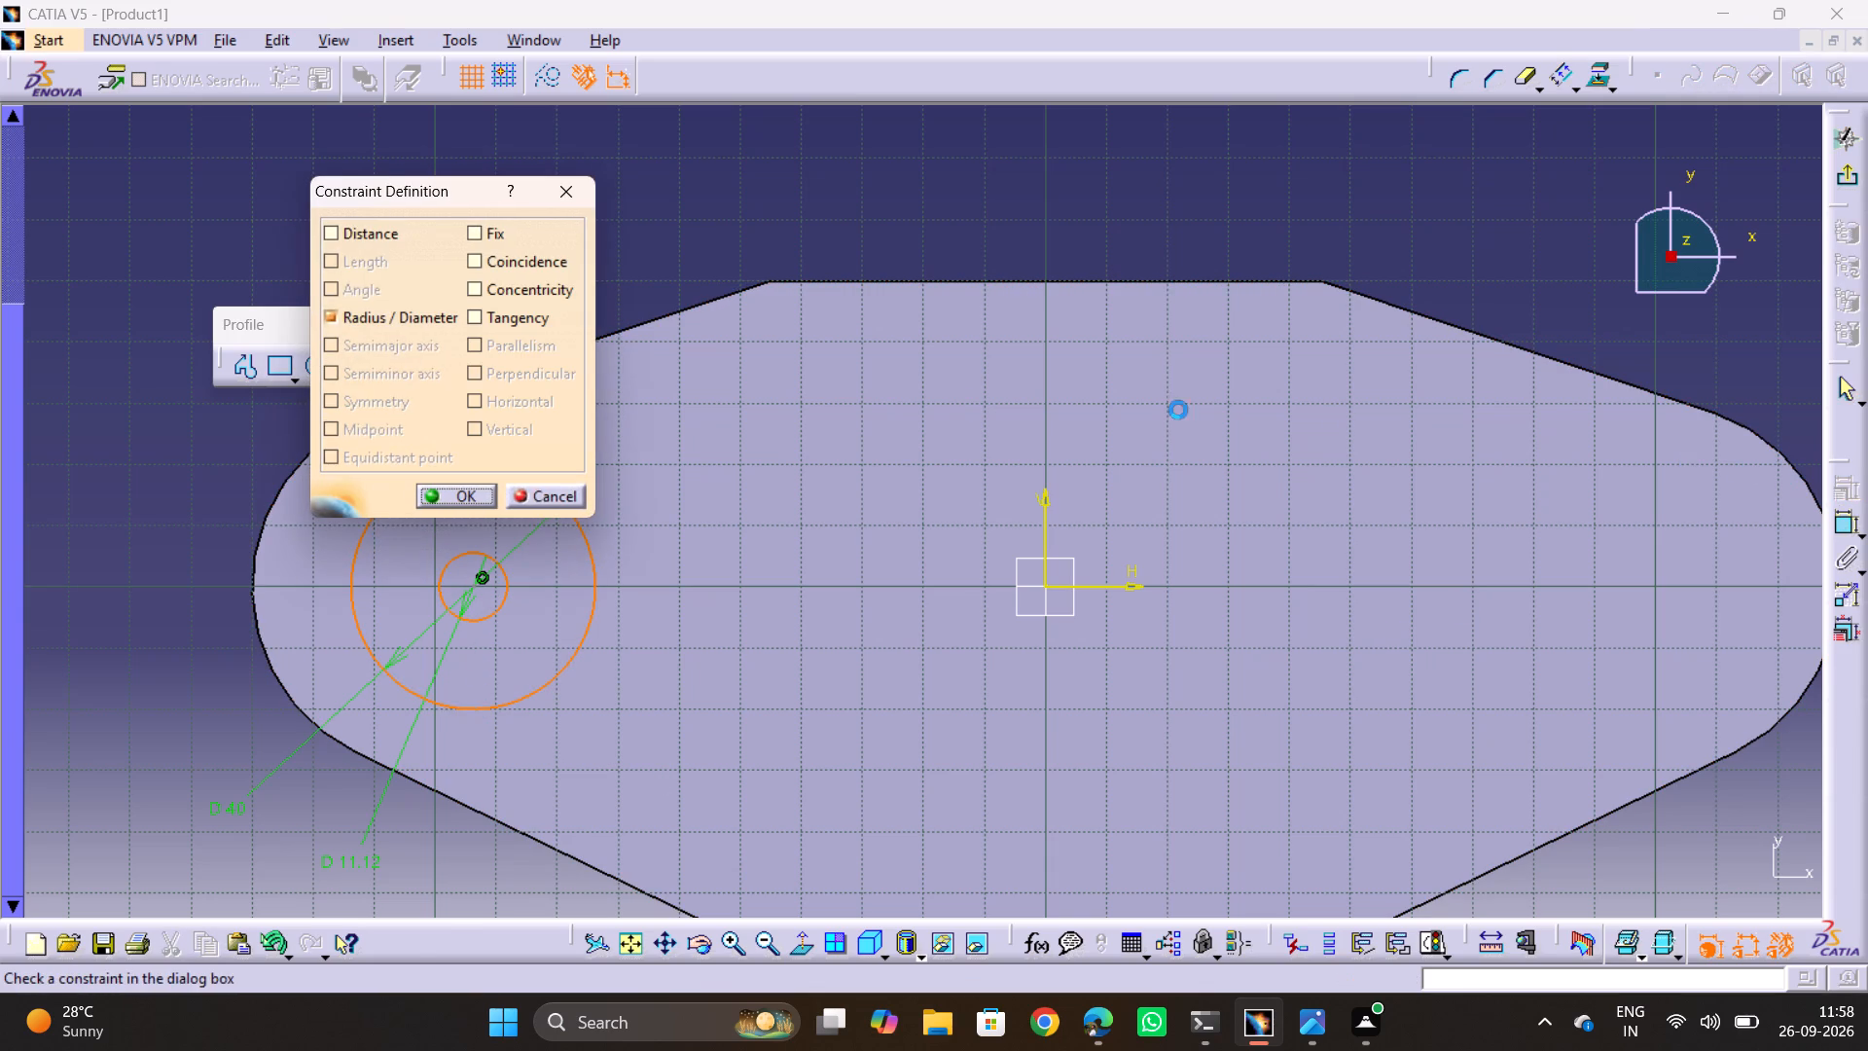
pyautogui.click(527, 289)
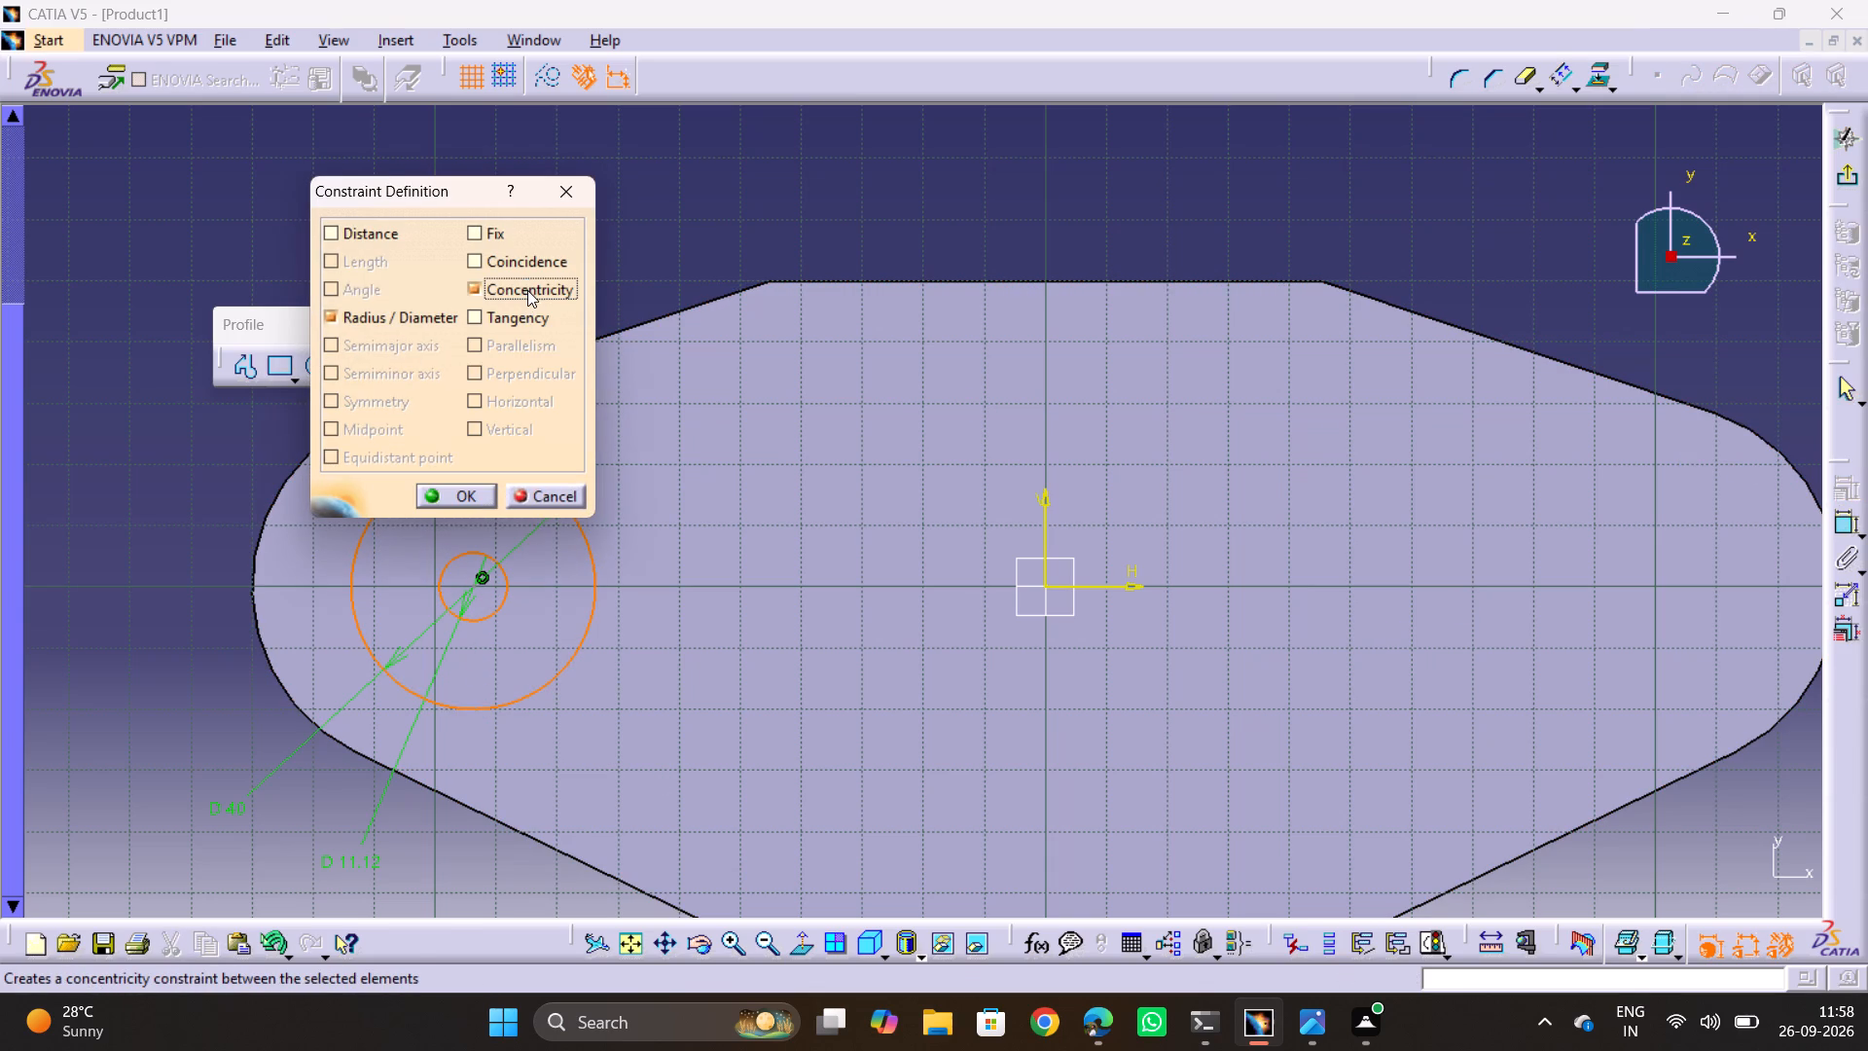
pyautogui.click(479, 502)
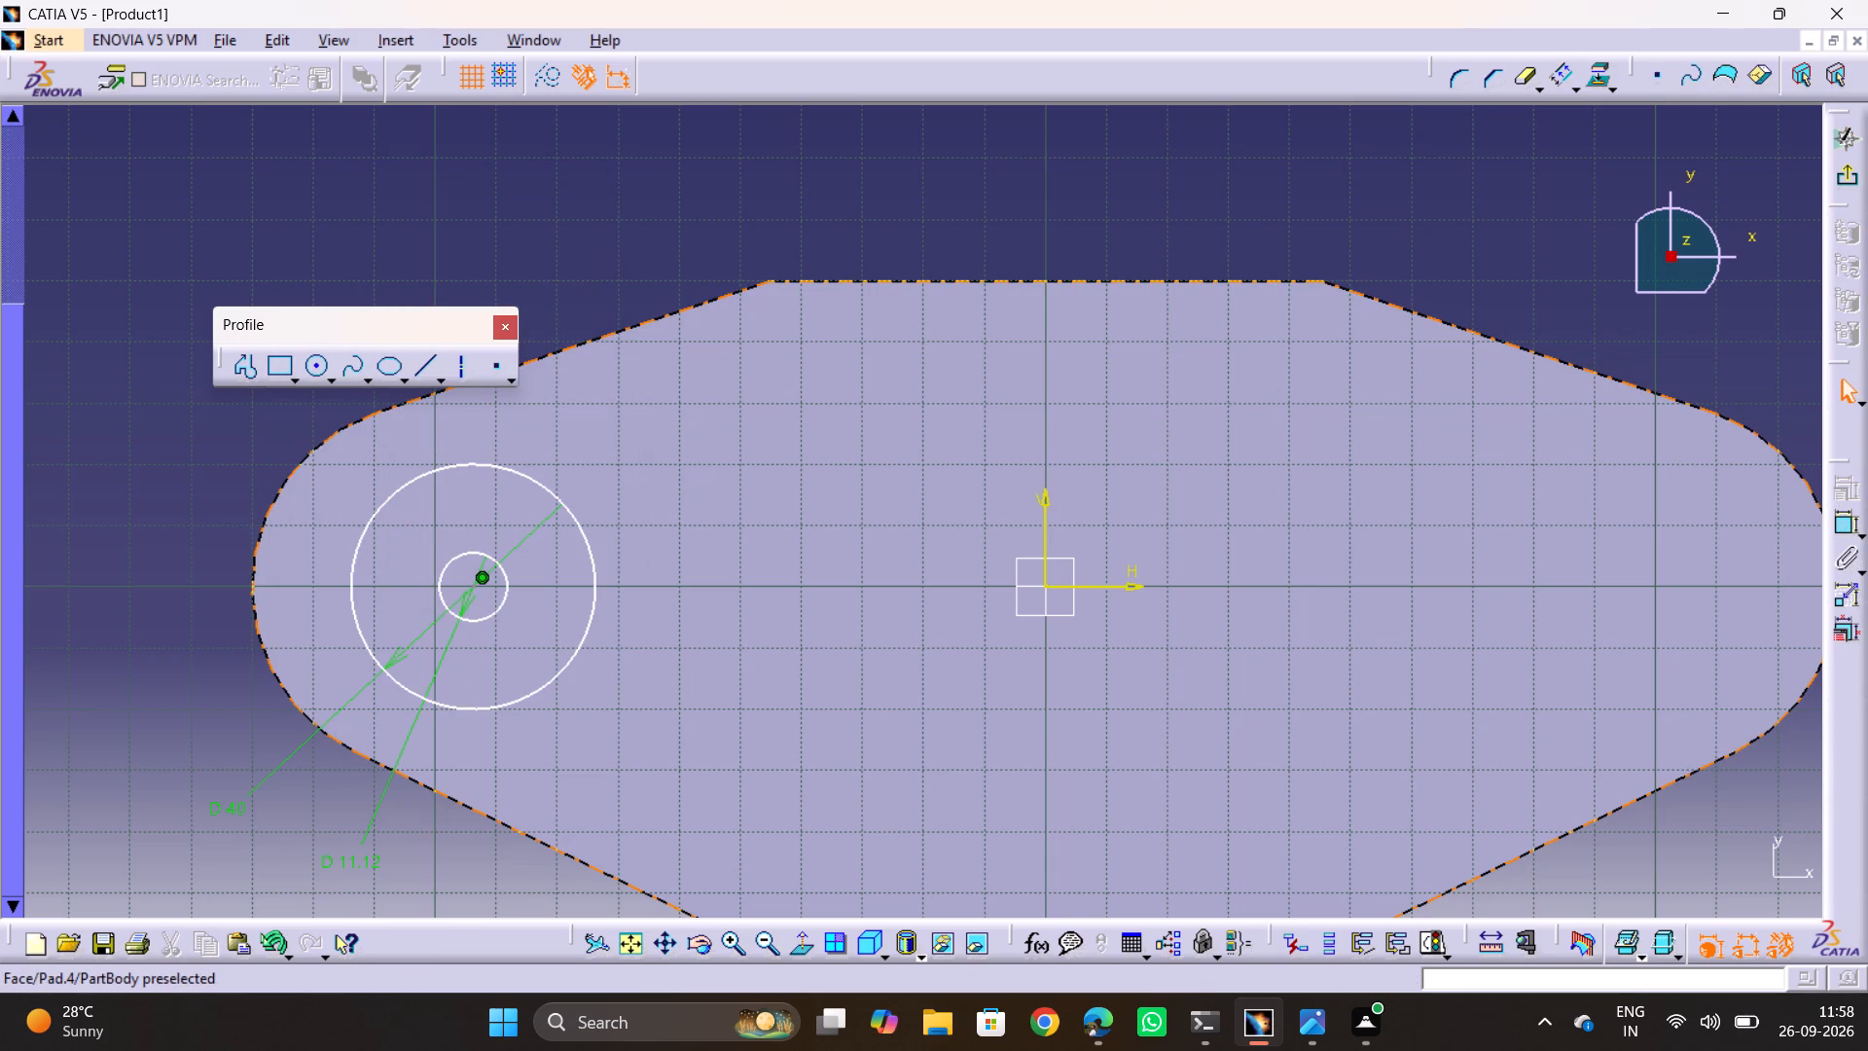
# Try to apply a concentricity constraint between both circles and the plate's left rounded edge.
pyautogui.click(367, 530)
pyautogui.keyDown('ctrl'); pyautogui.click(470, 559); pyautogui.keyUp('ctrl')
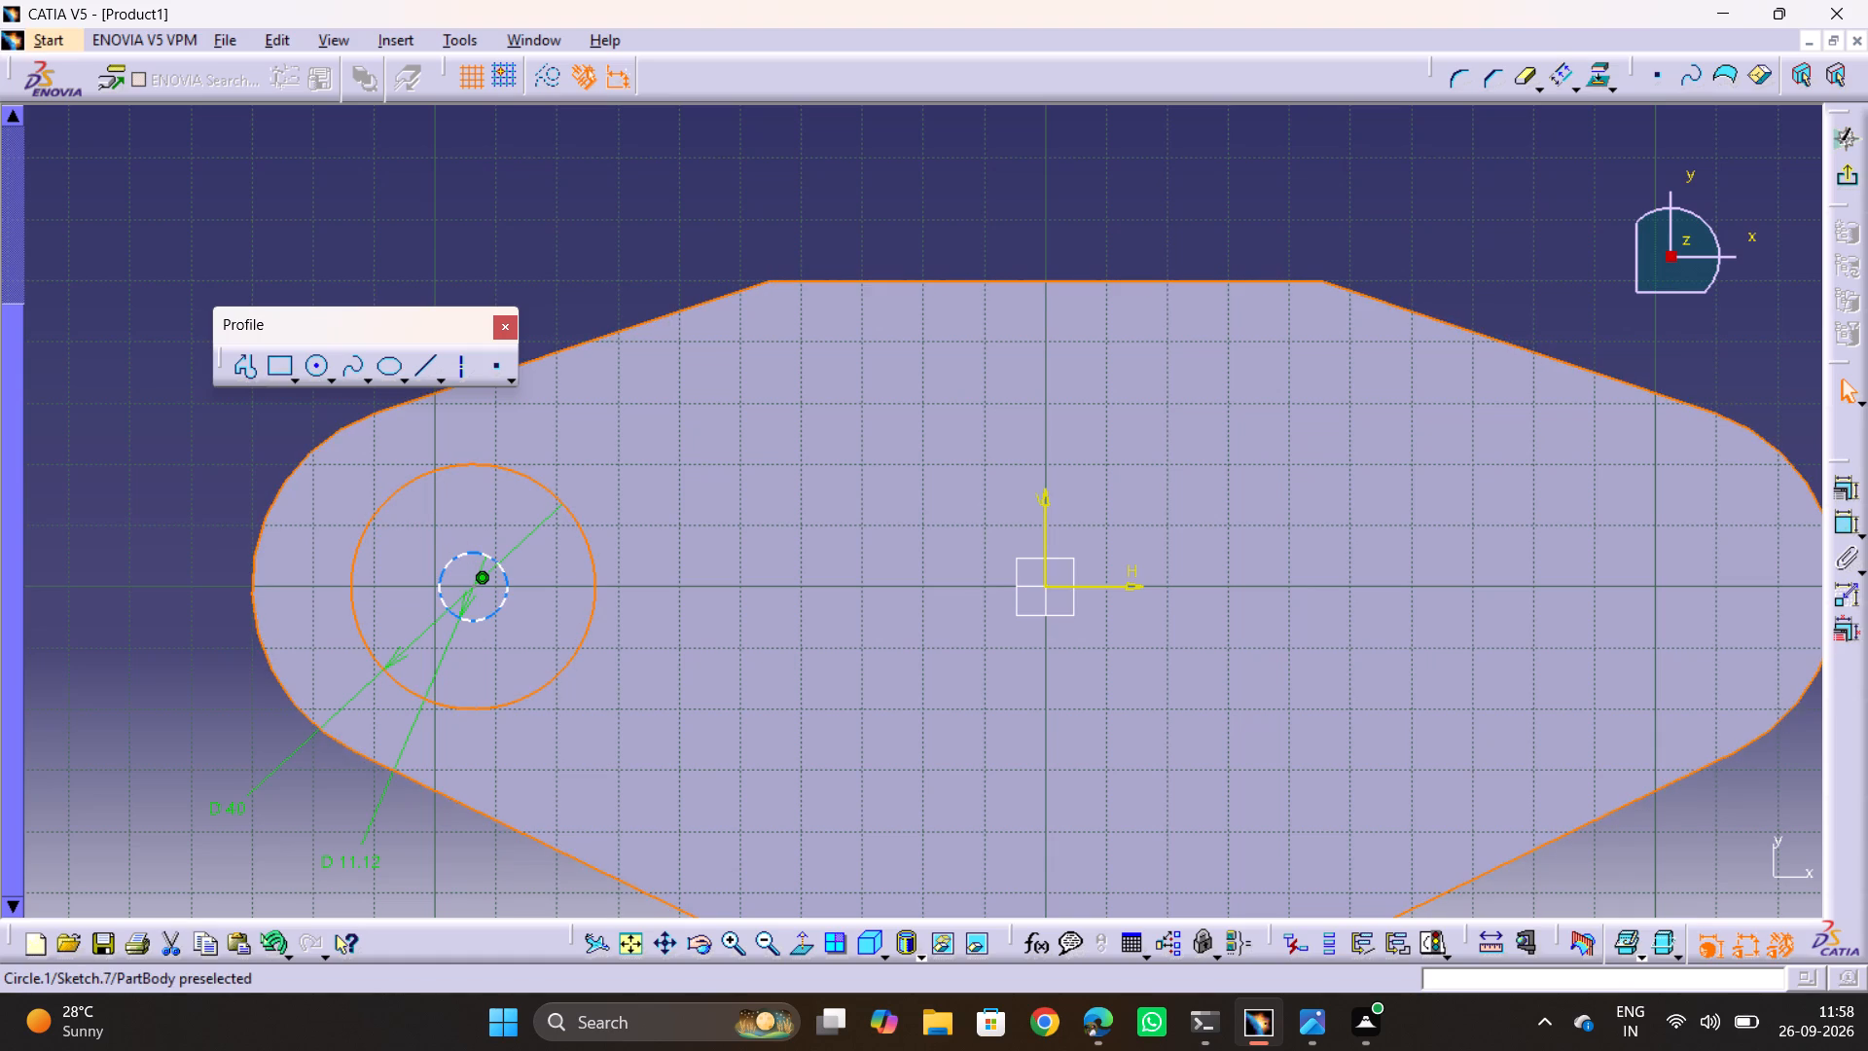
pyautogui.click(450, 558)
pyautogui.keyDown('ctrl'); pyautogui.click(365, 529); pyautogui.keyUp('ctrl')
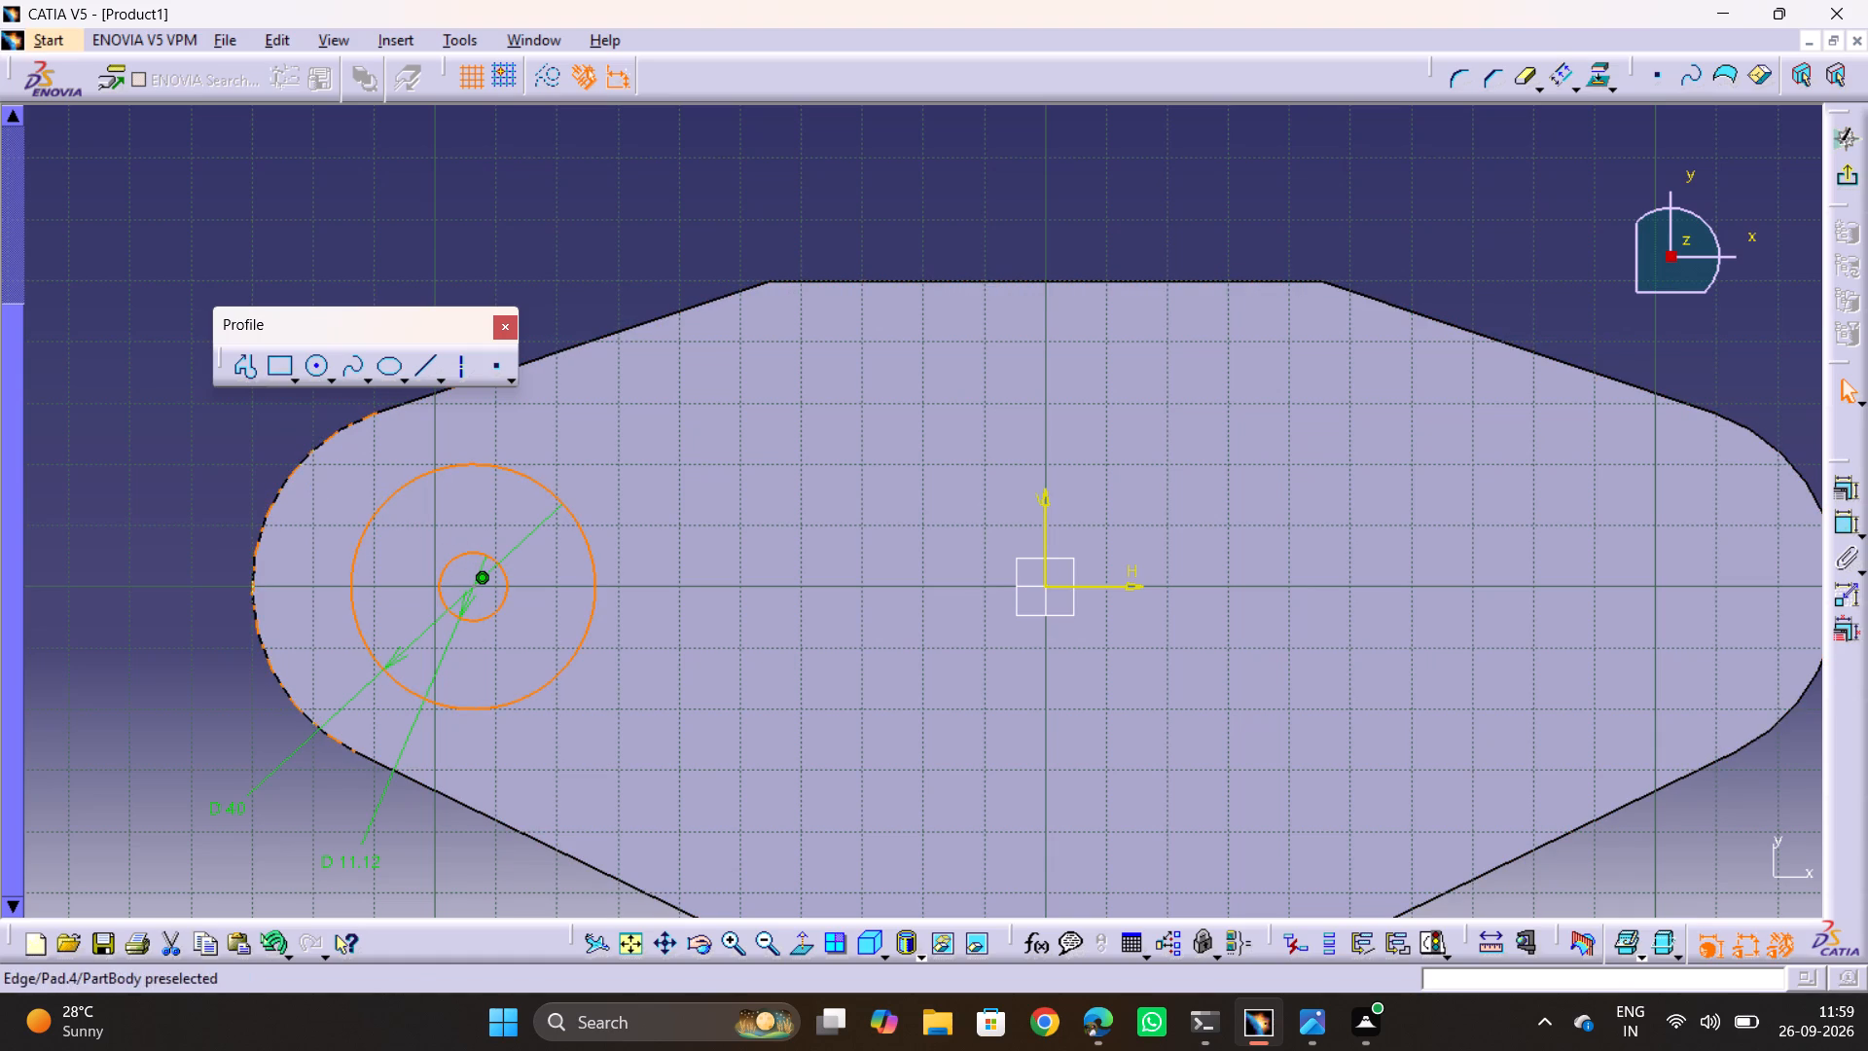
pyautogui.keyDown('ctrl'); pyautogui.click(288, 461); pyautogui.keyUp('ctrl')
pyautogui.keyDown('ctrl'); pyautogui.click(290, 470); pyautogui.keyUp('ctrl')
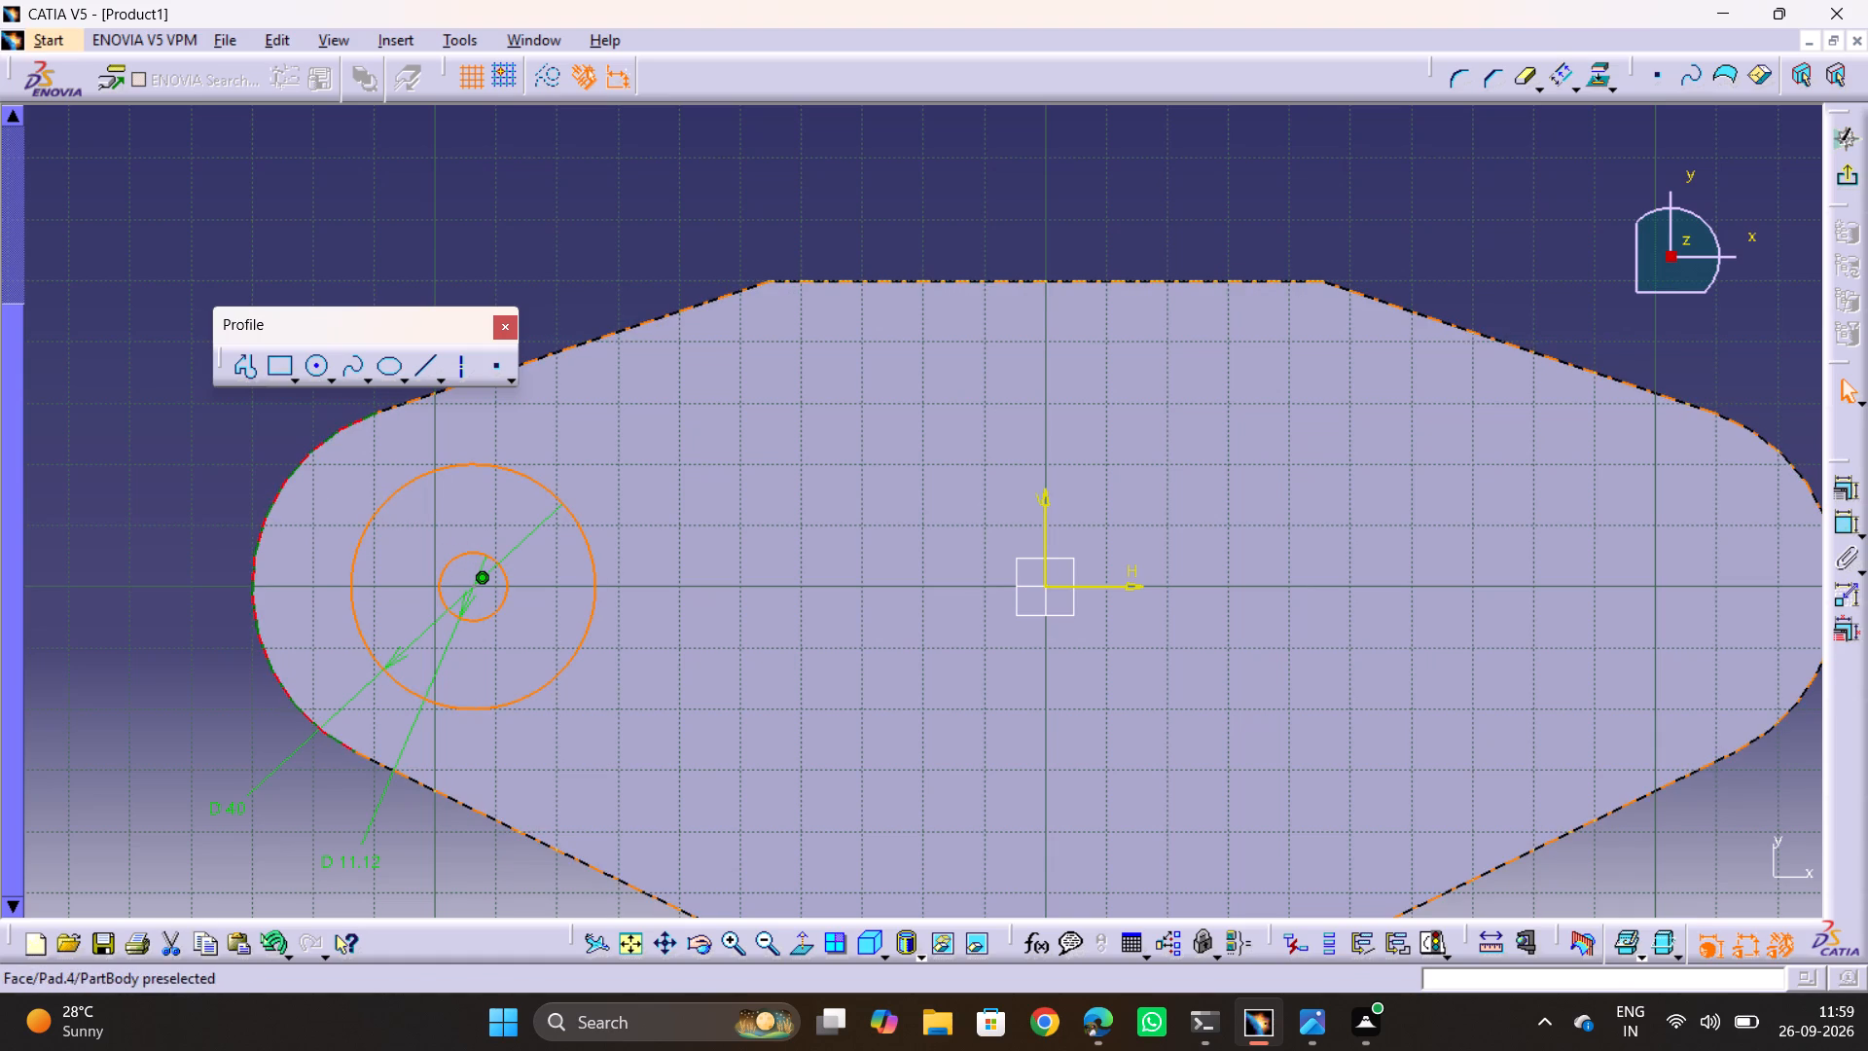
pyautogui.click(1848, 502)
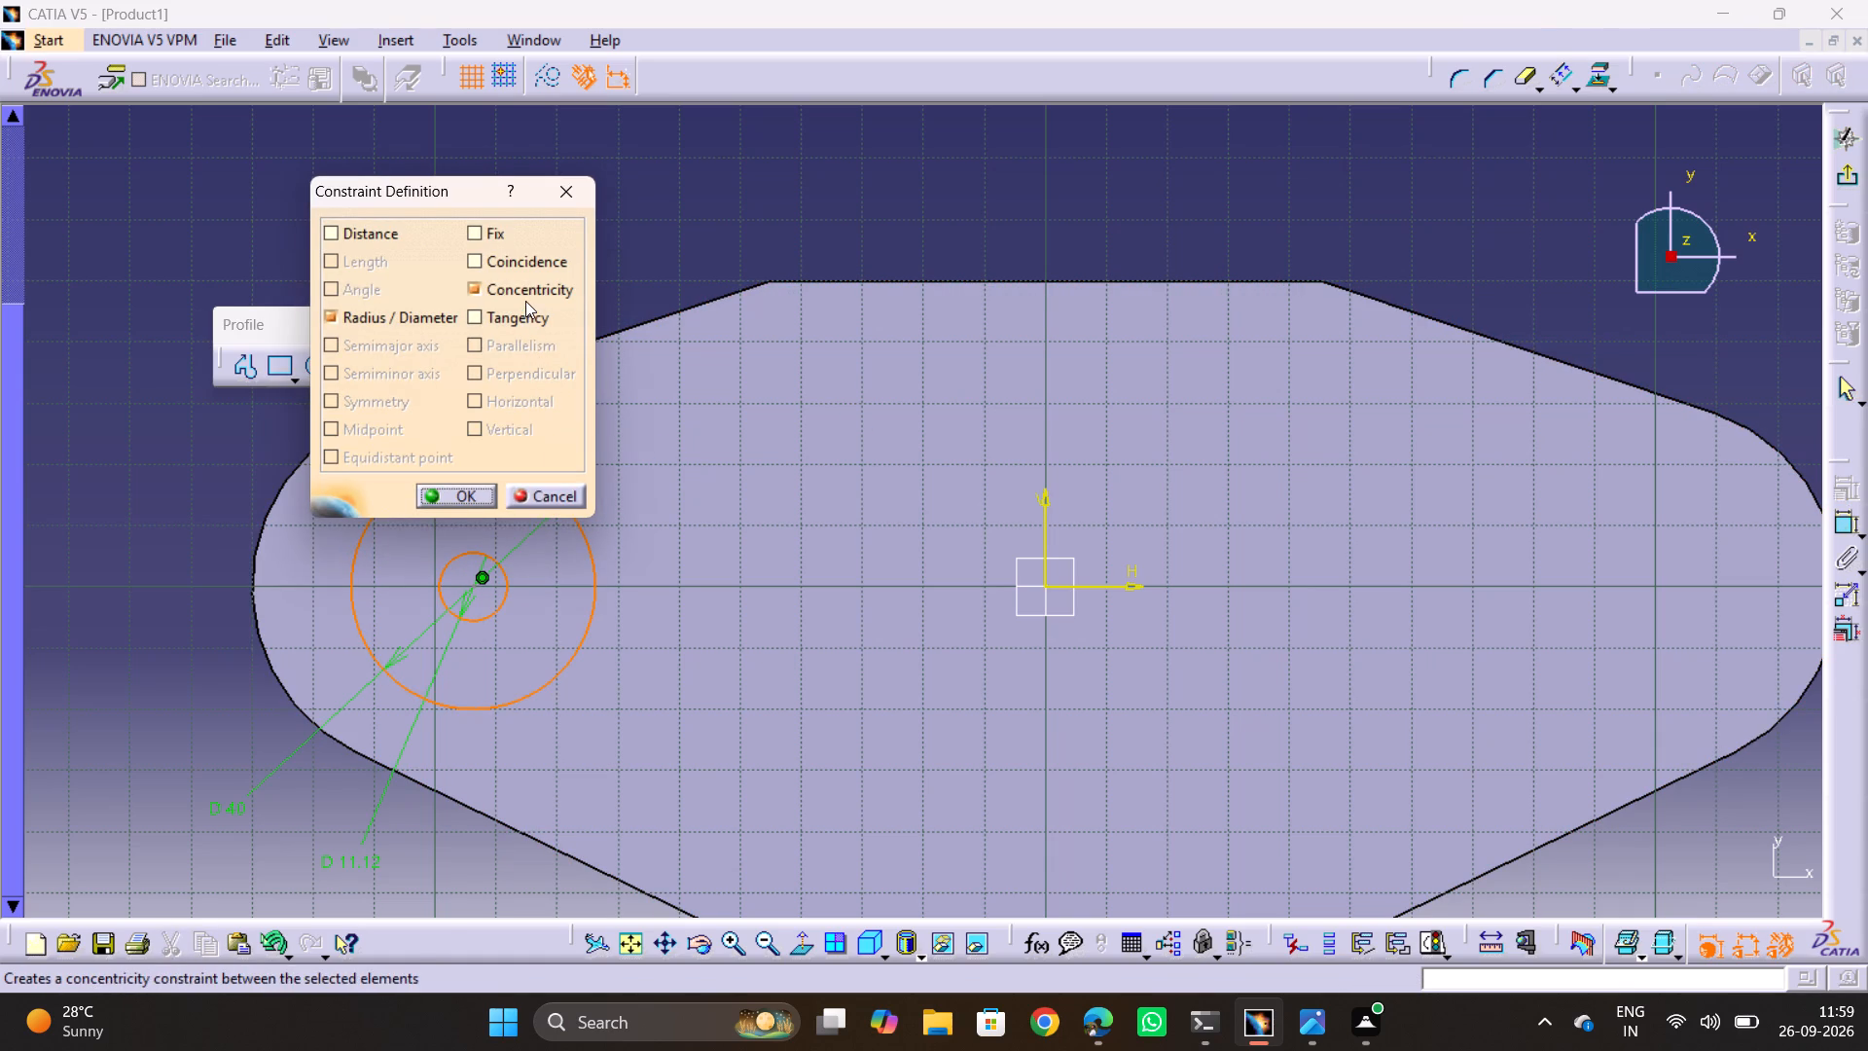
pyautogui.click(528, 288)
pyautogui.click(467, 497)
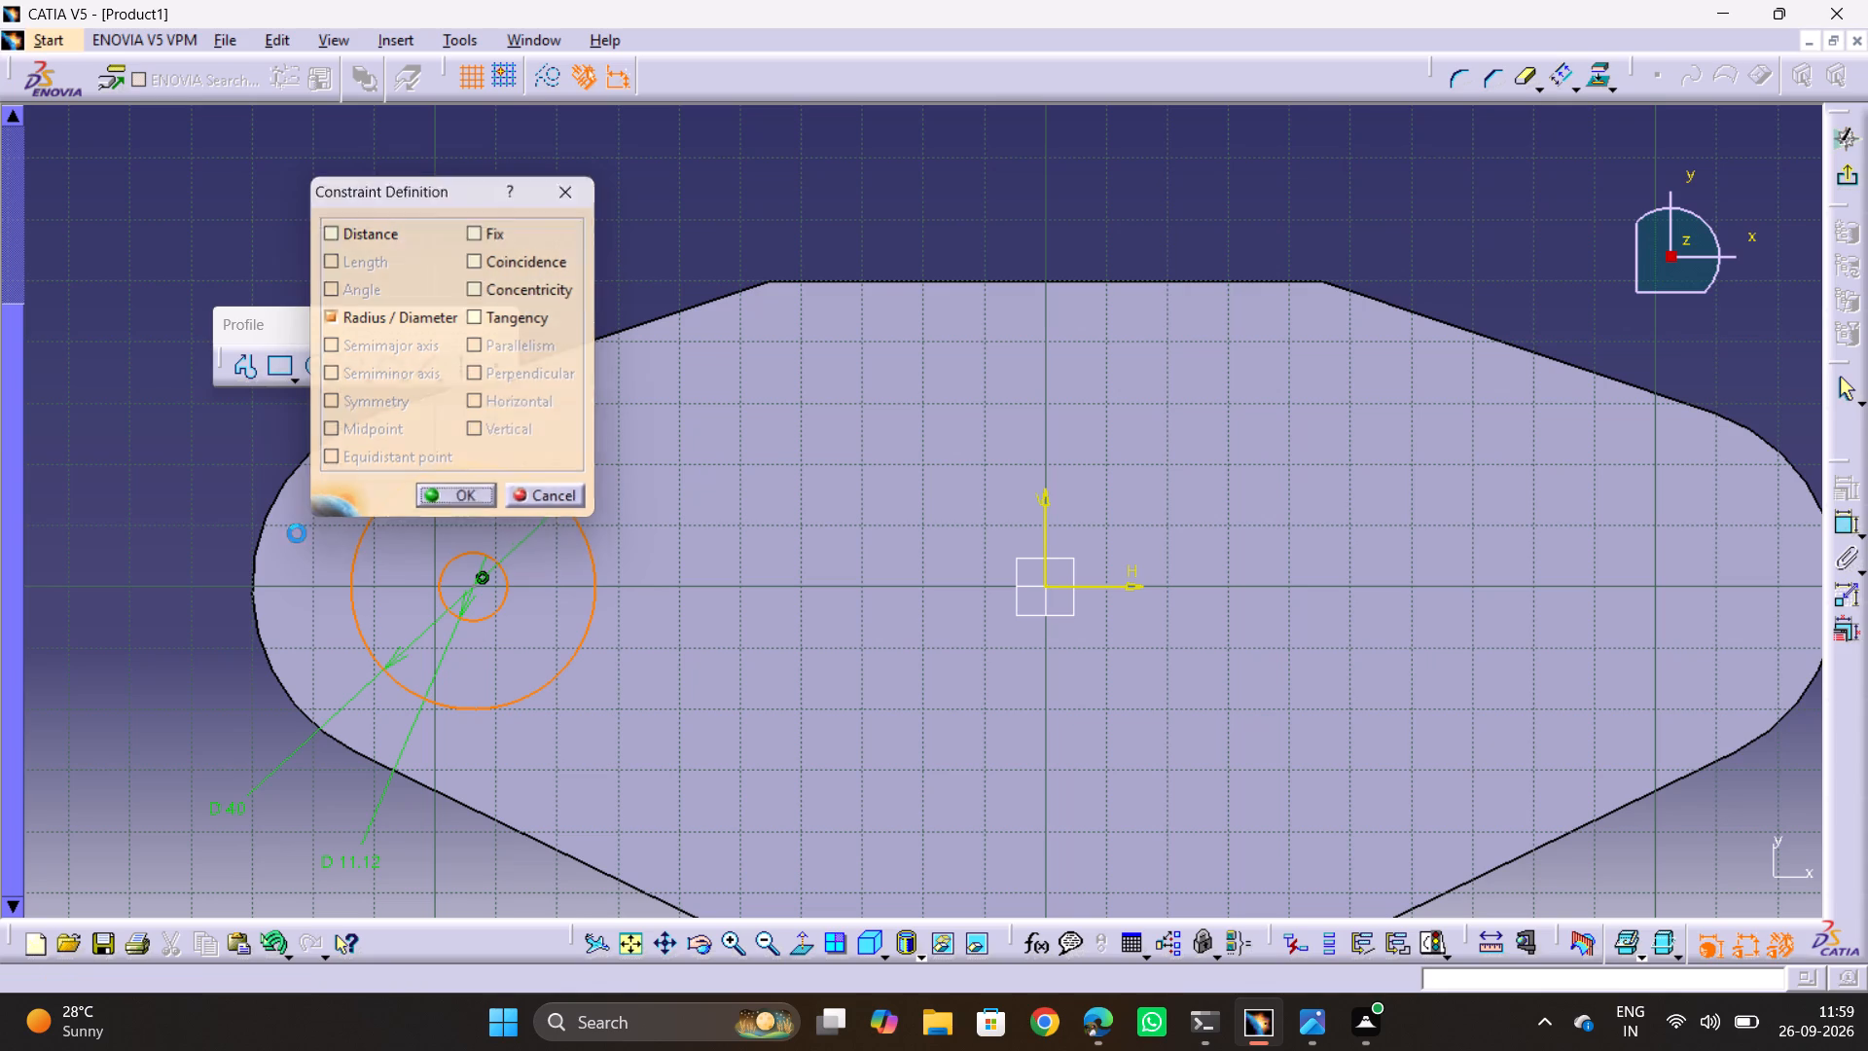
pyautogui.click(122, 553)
# Dimension the circles' centre from the vertical axis, checking 1.jpg, and set the distance to 100 mm.
pyautogui.hotkey('alt', 'Tab')
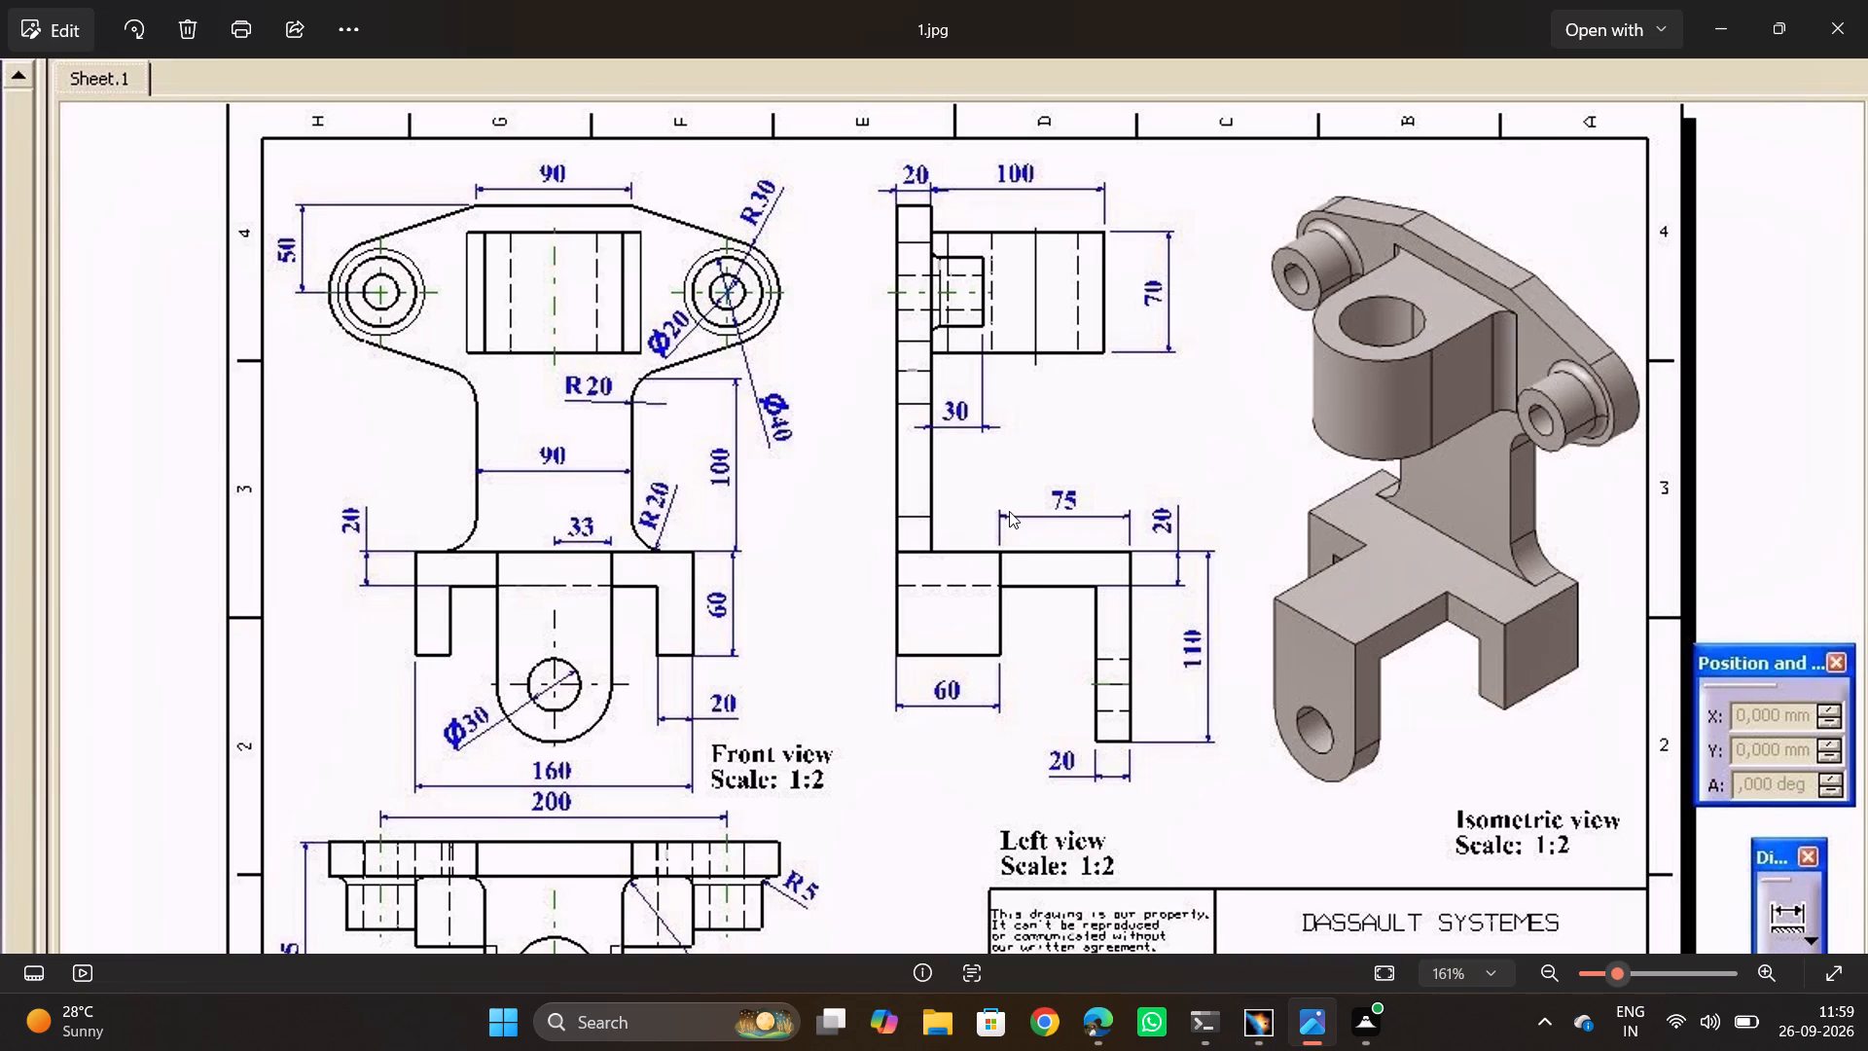
pyautogui.hotkey('alt', 'Tab')
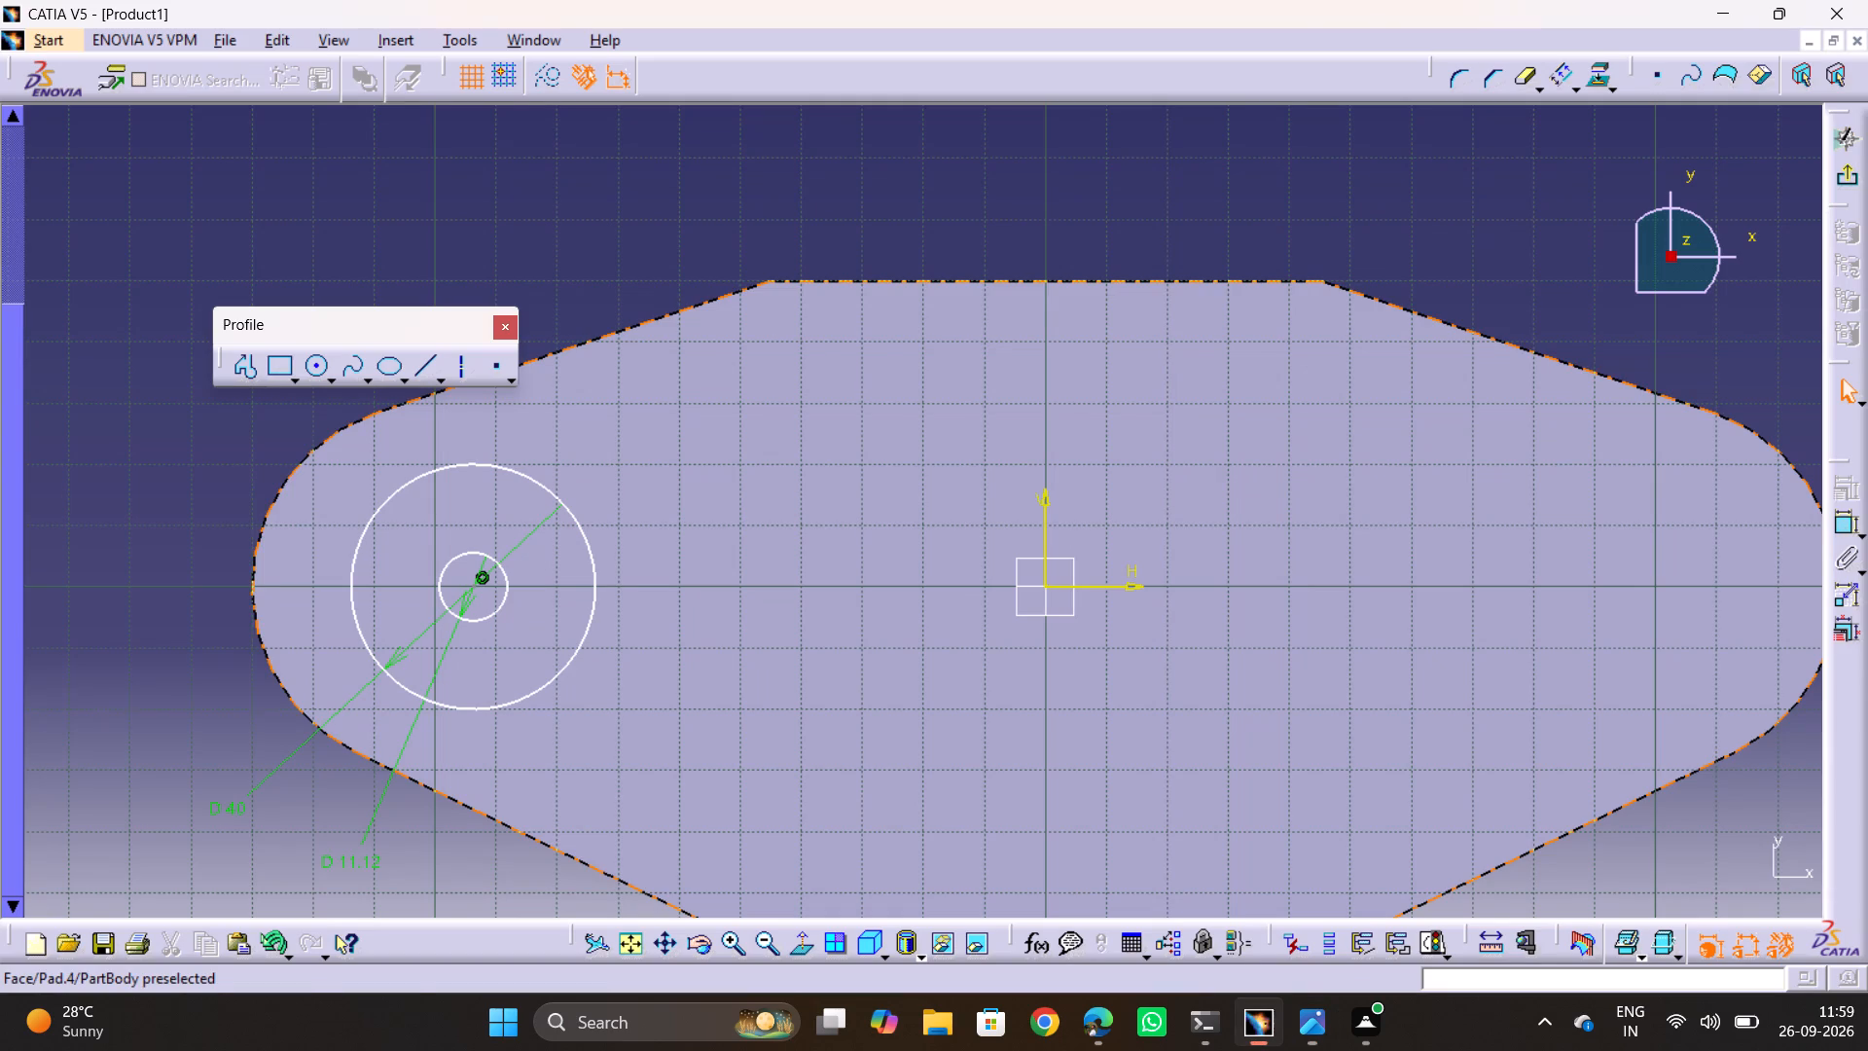
pyautogui.click(1846, 539)
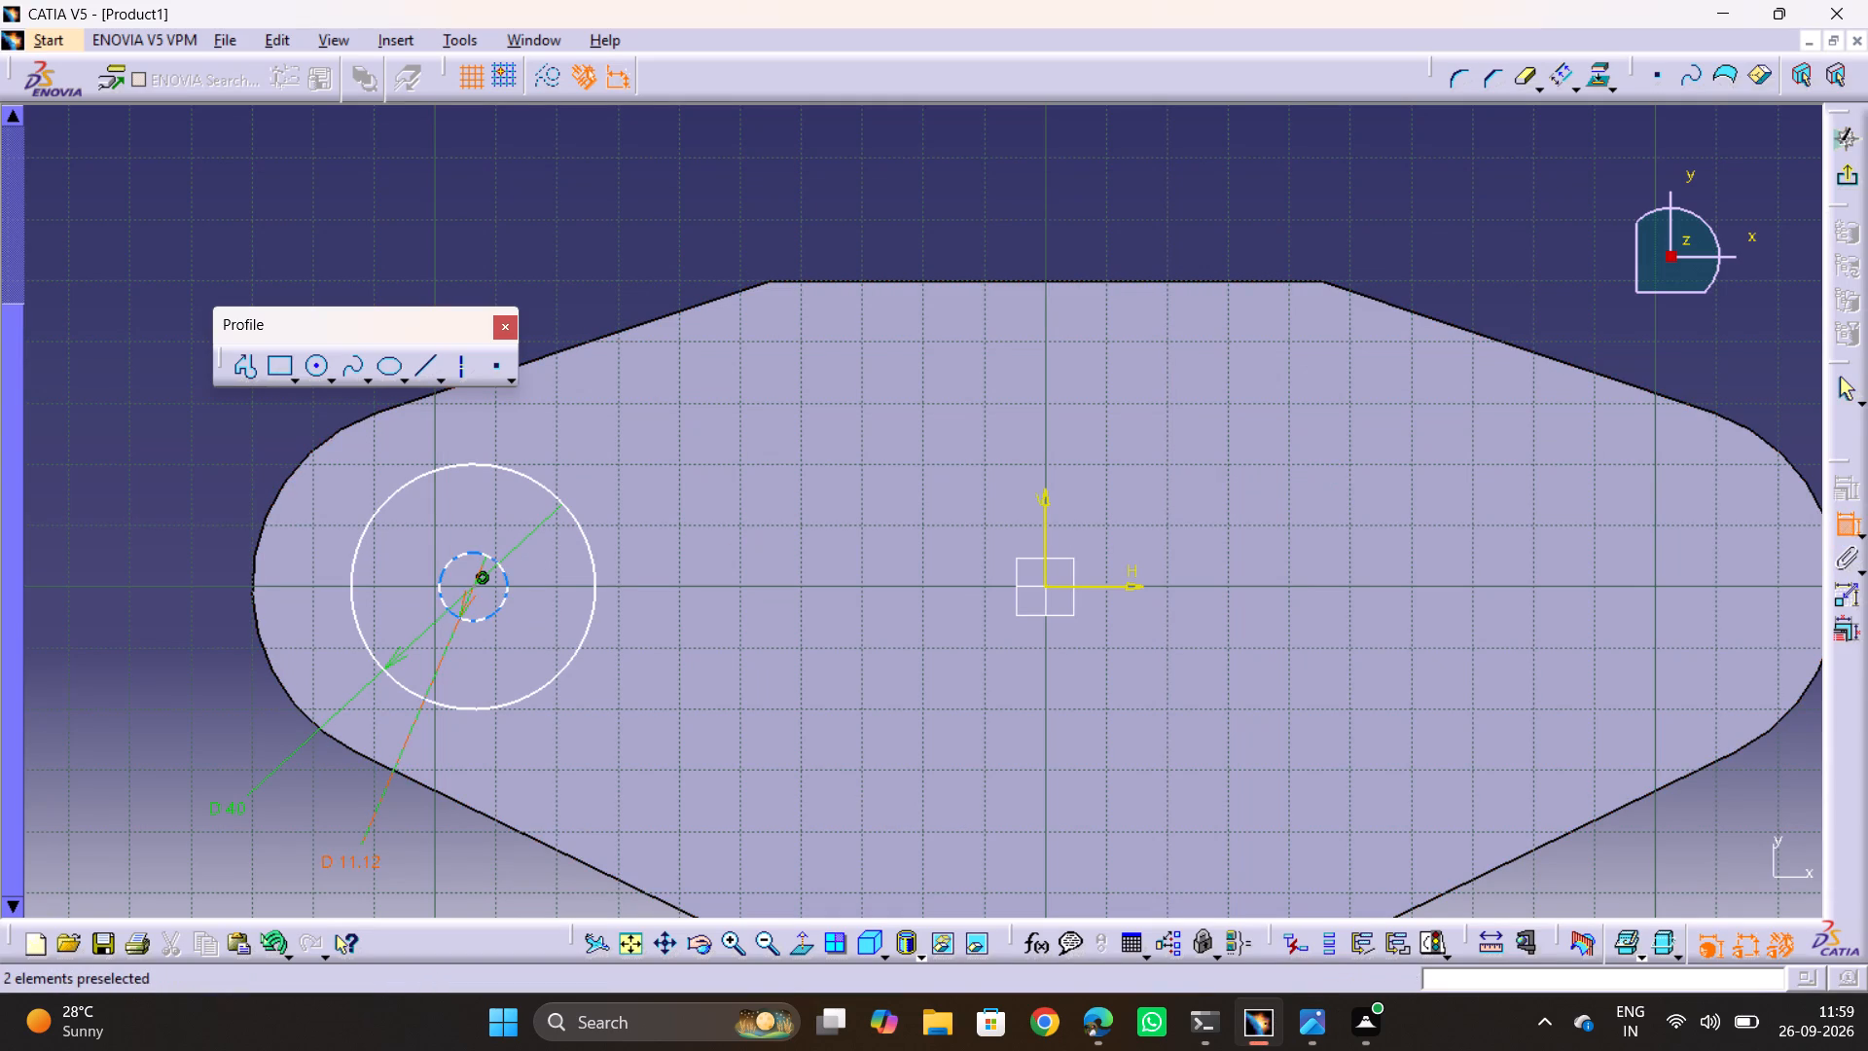
pyautogui.click(473, 589)
pyautogui.click(1044, 534)
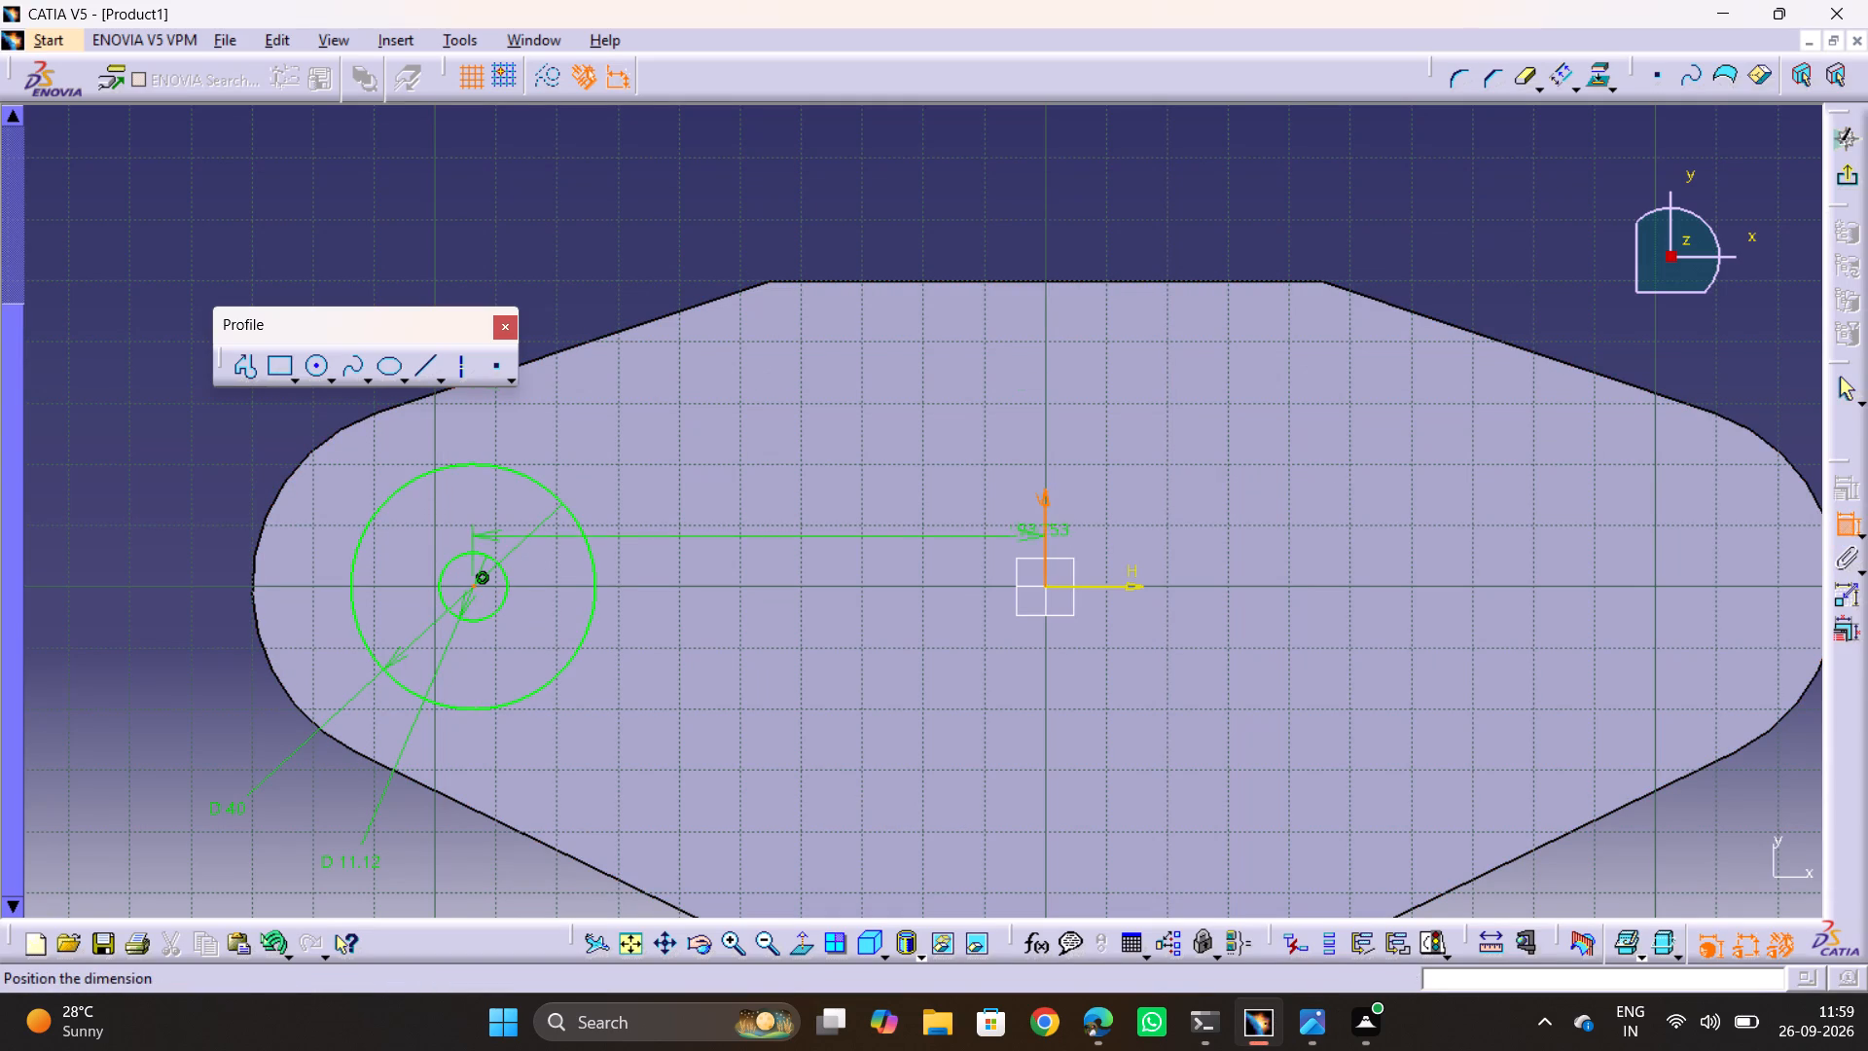
pyautogui.moveTo(670, 788); pyautogui.dragTo(674, 926, button='middle')
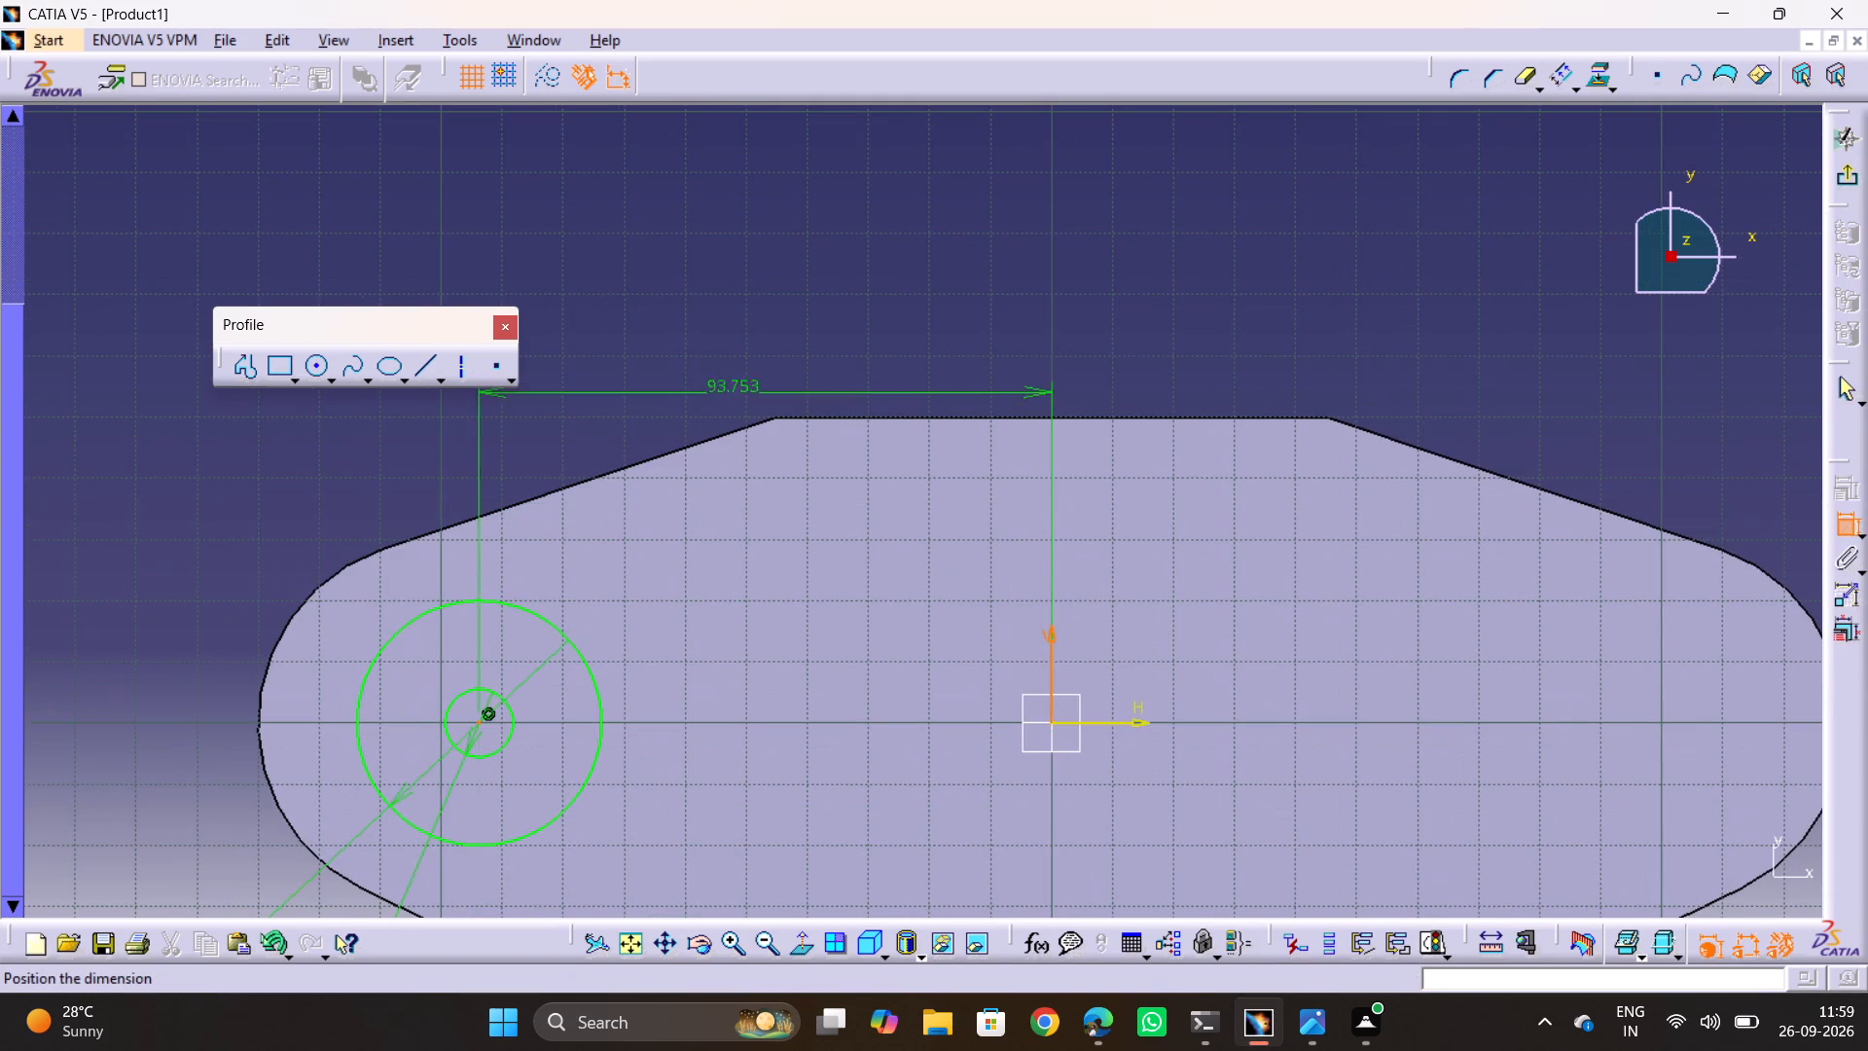
pyautogui.click(733, 352)
pyautogui.doubleClick(729, 373)
pyautogui.write('100')
pyautogui.press('Return')
pyautogui.click(835, 227)
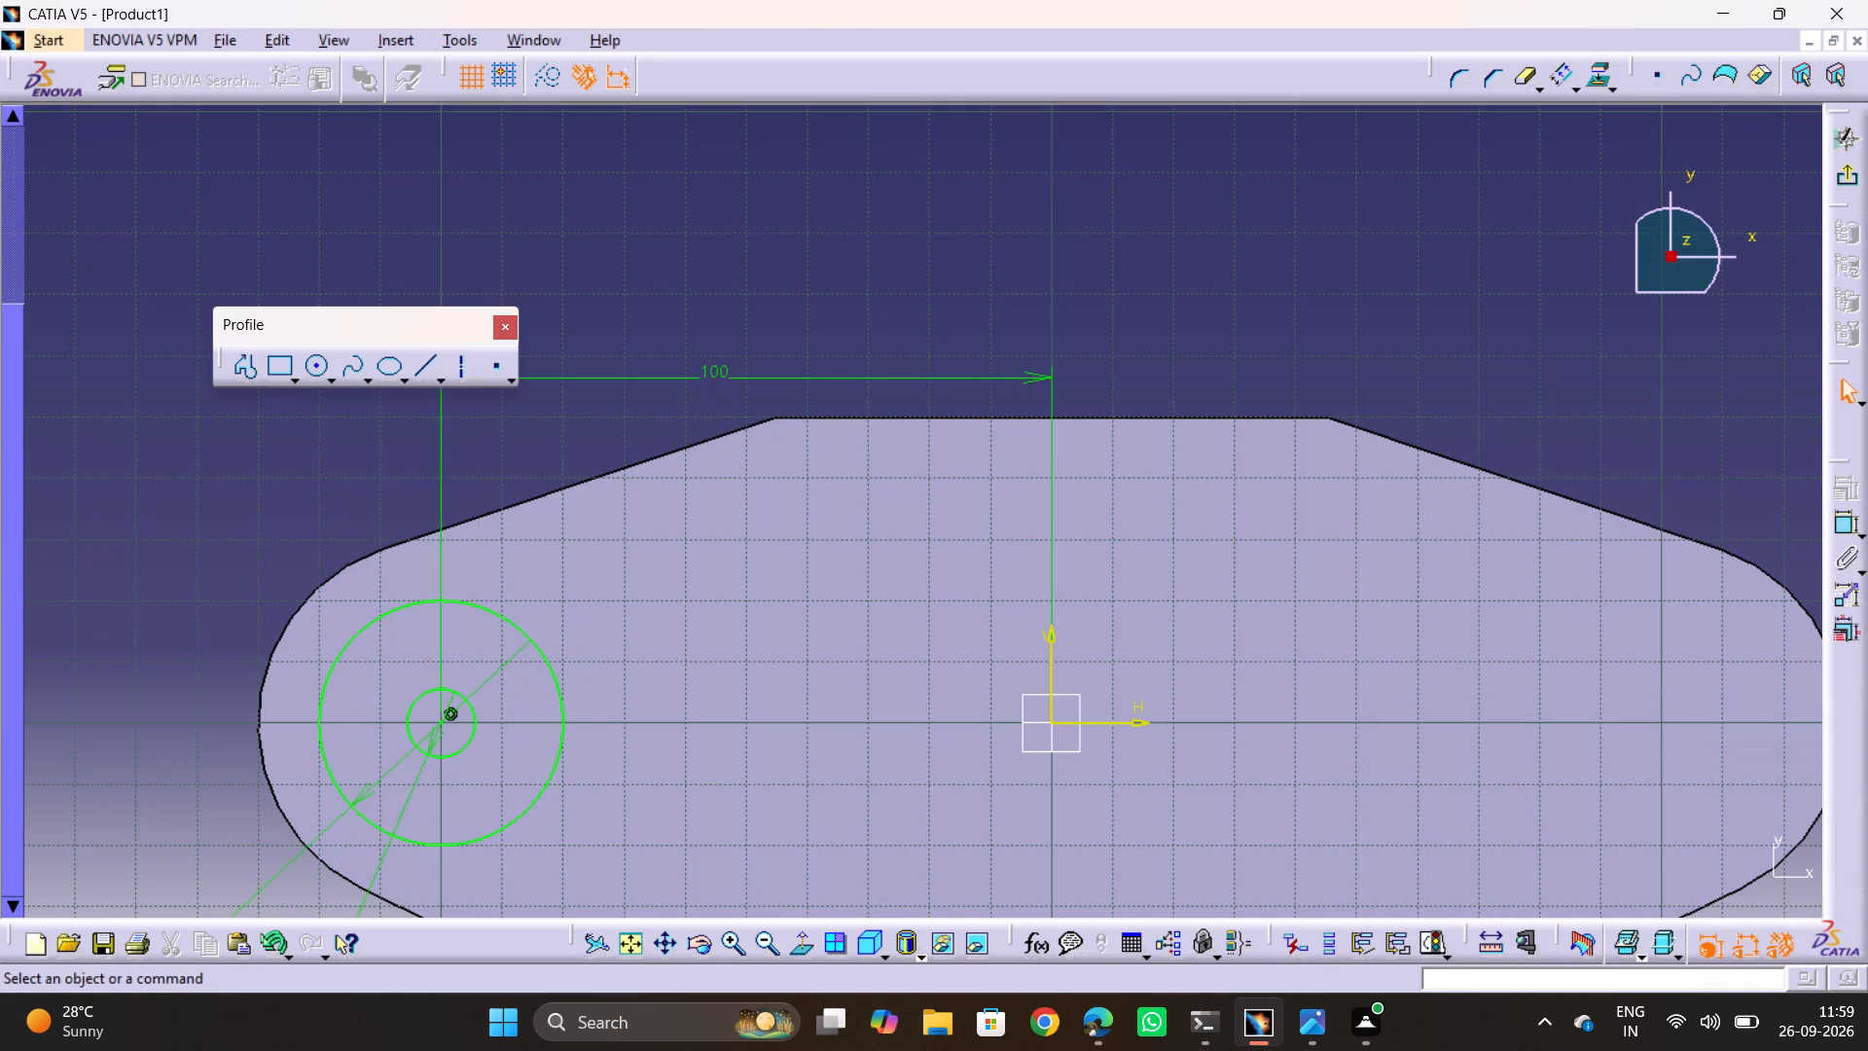
pyautogui.click(1020, 261)
# Mirror the two concentric circles about the vertical axis into the plate's right rounded end.
pyautogui.hotkey('alt', 'Tab')
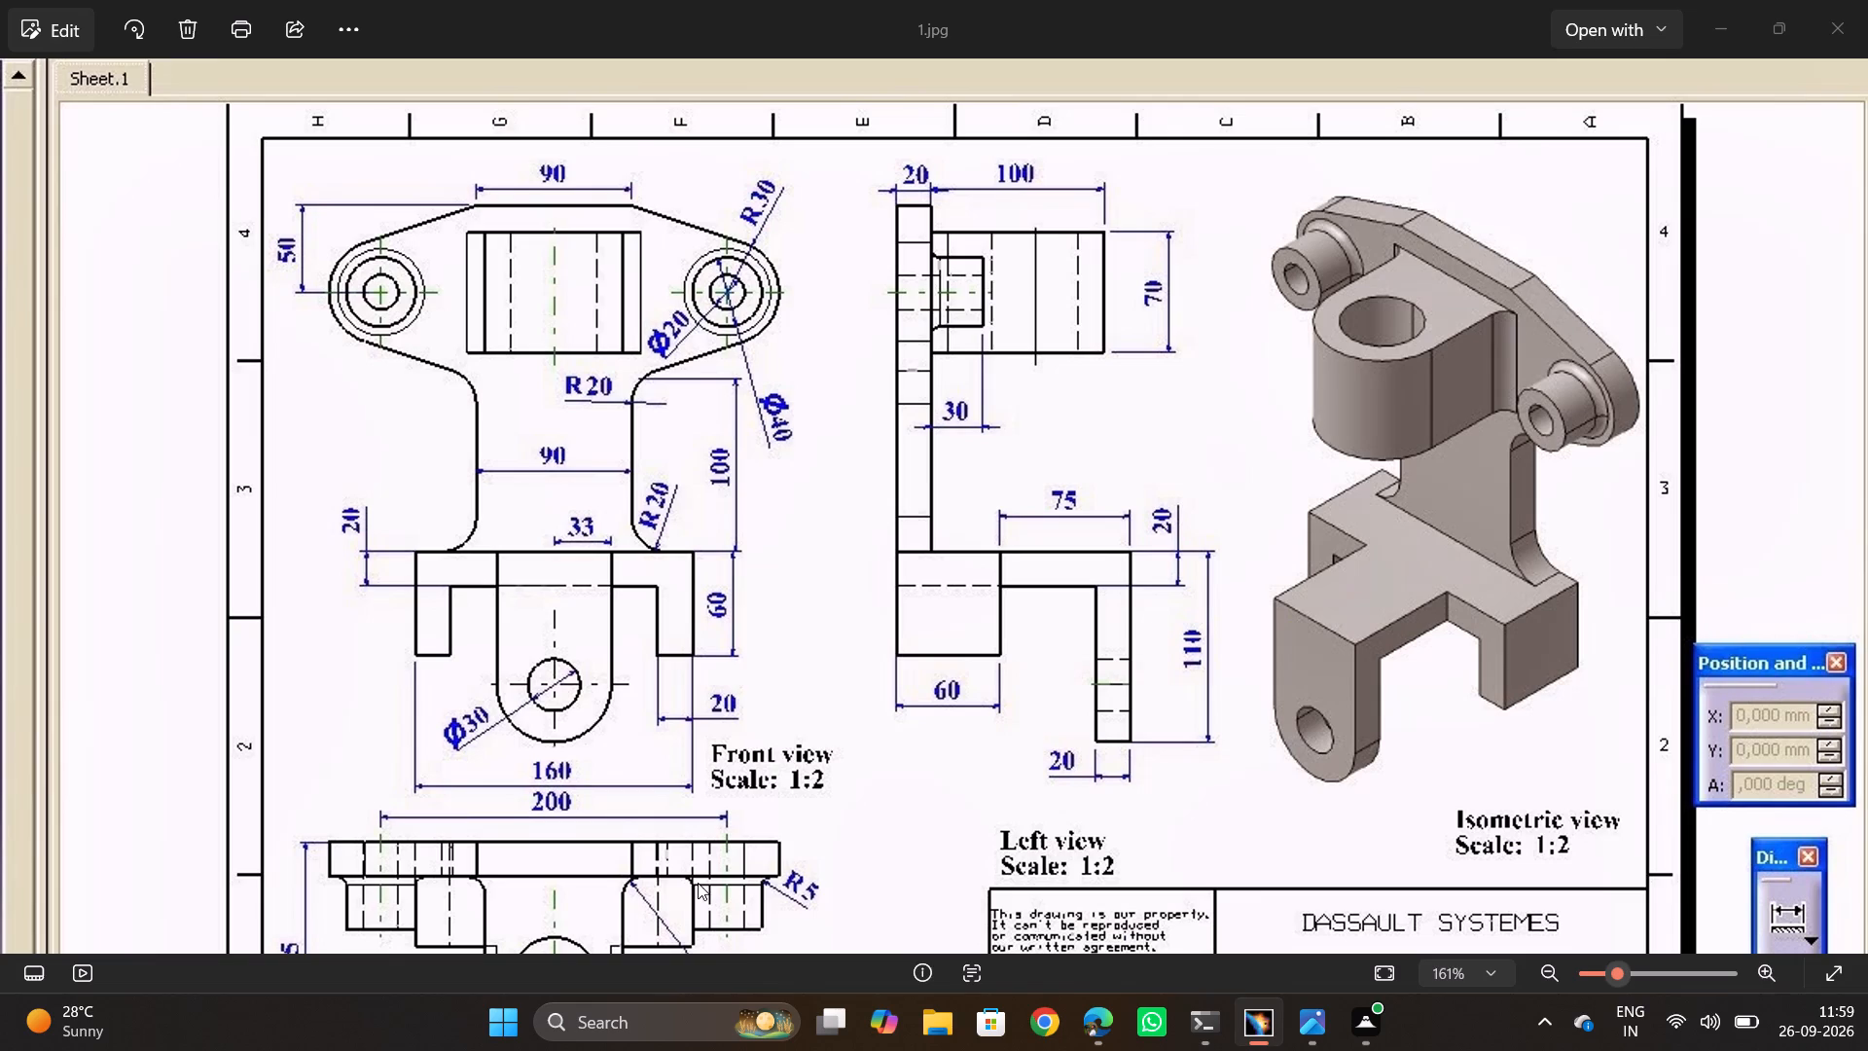
pyautogui.hotkey('alt', 'Tab')
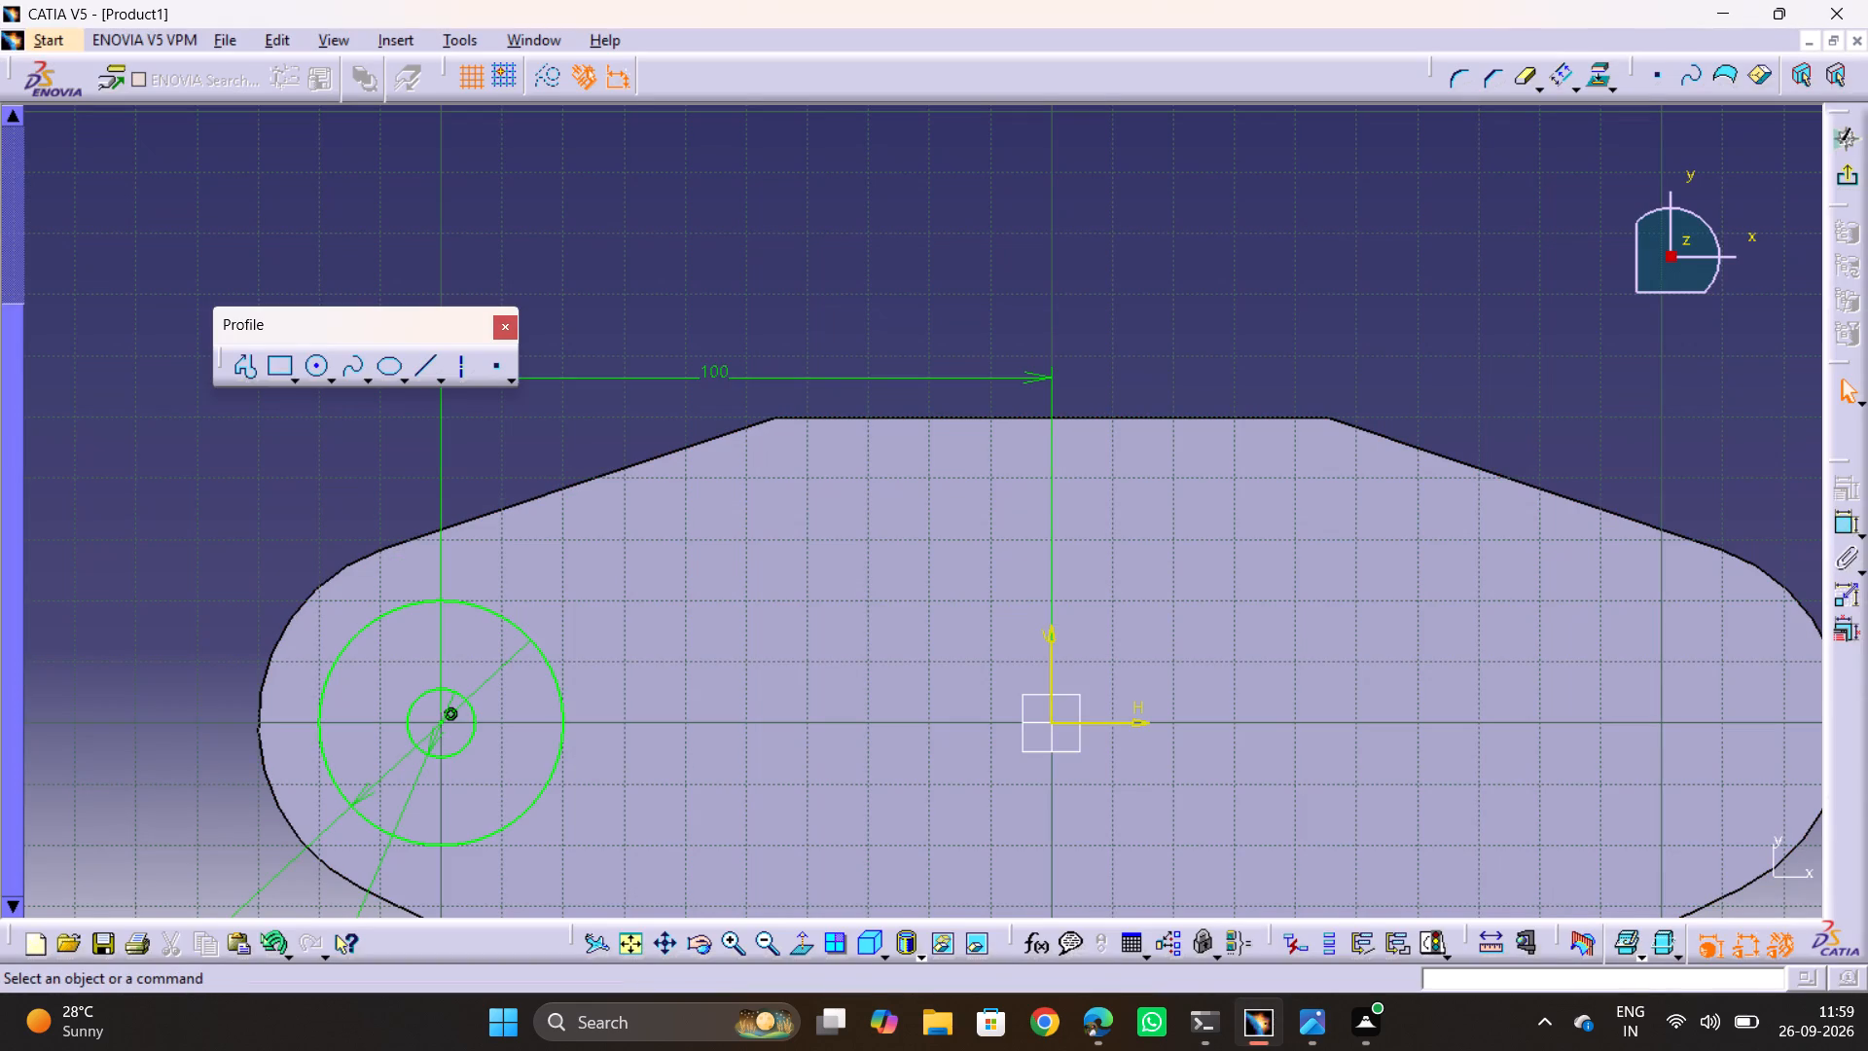
pyautogui.moveTo(100, 508); pyautogui.dragTo(702, 972)
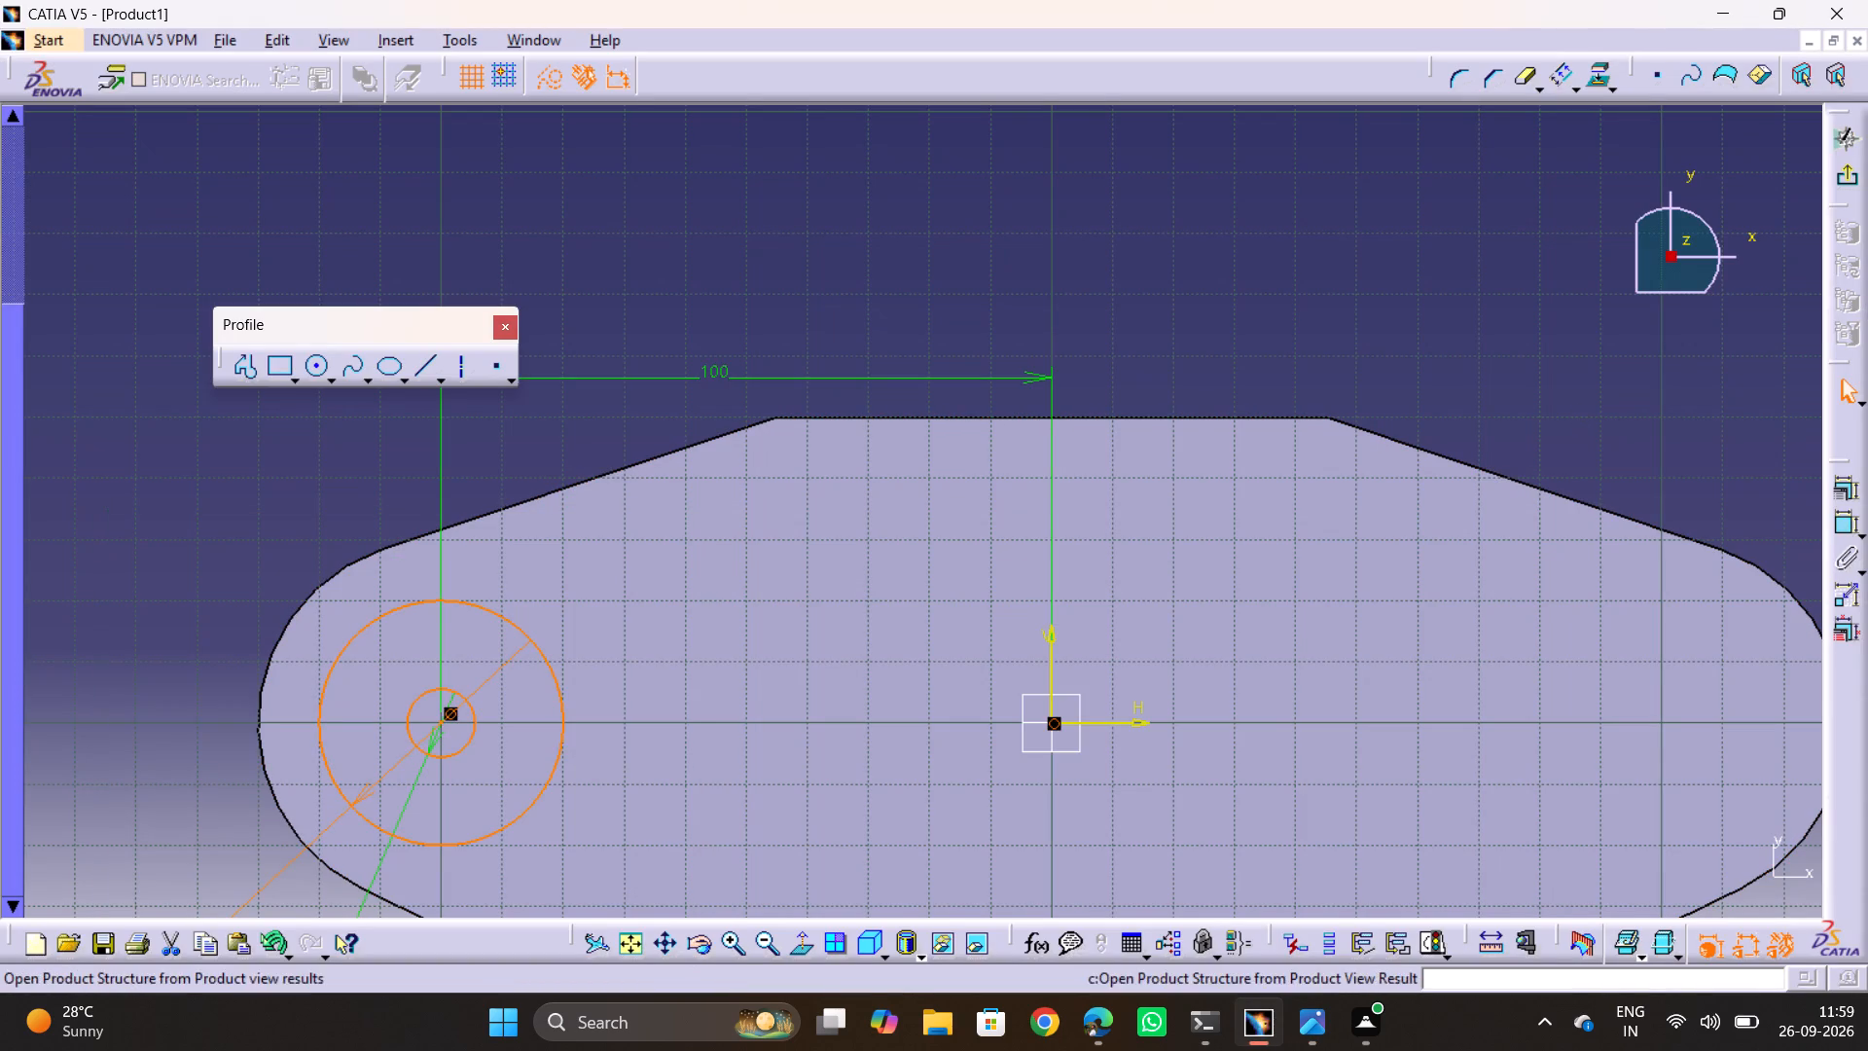
pyautogui.click(1574, 87)
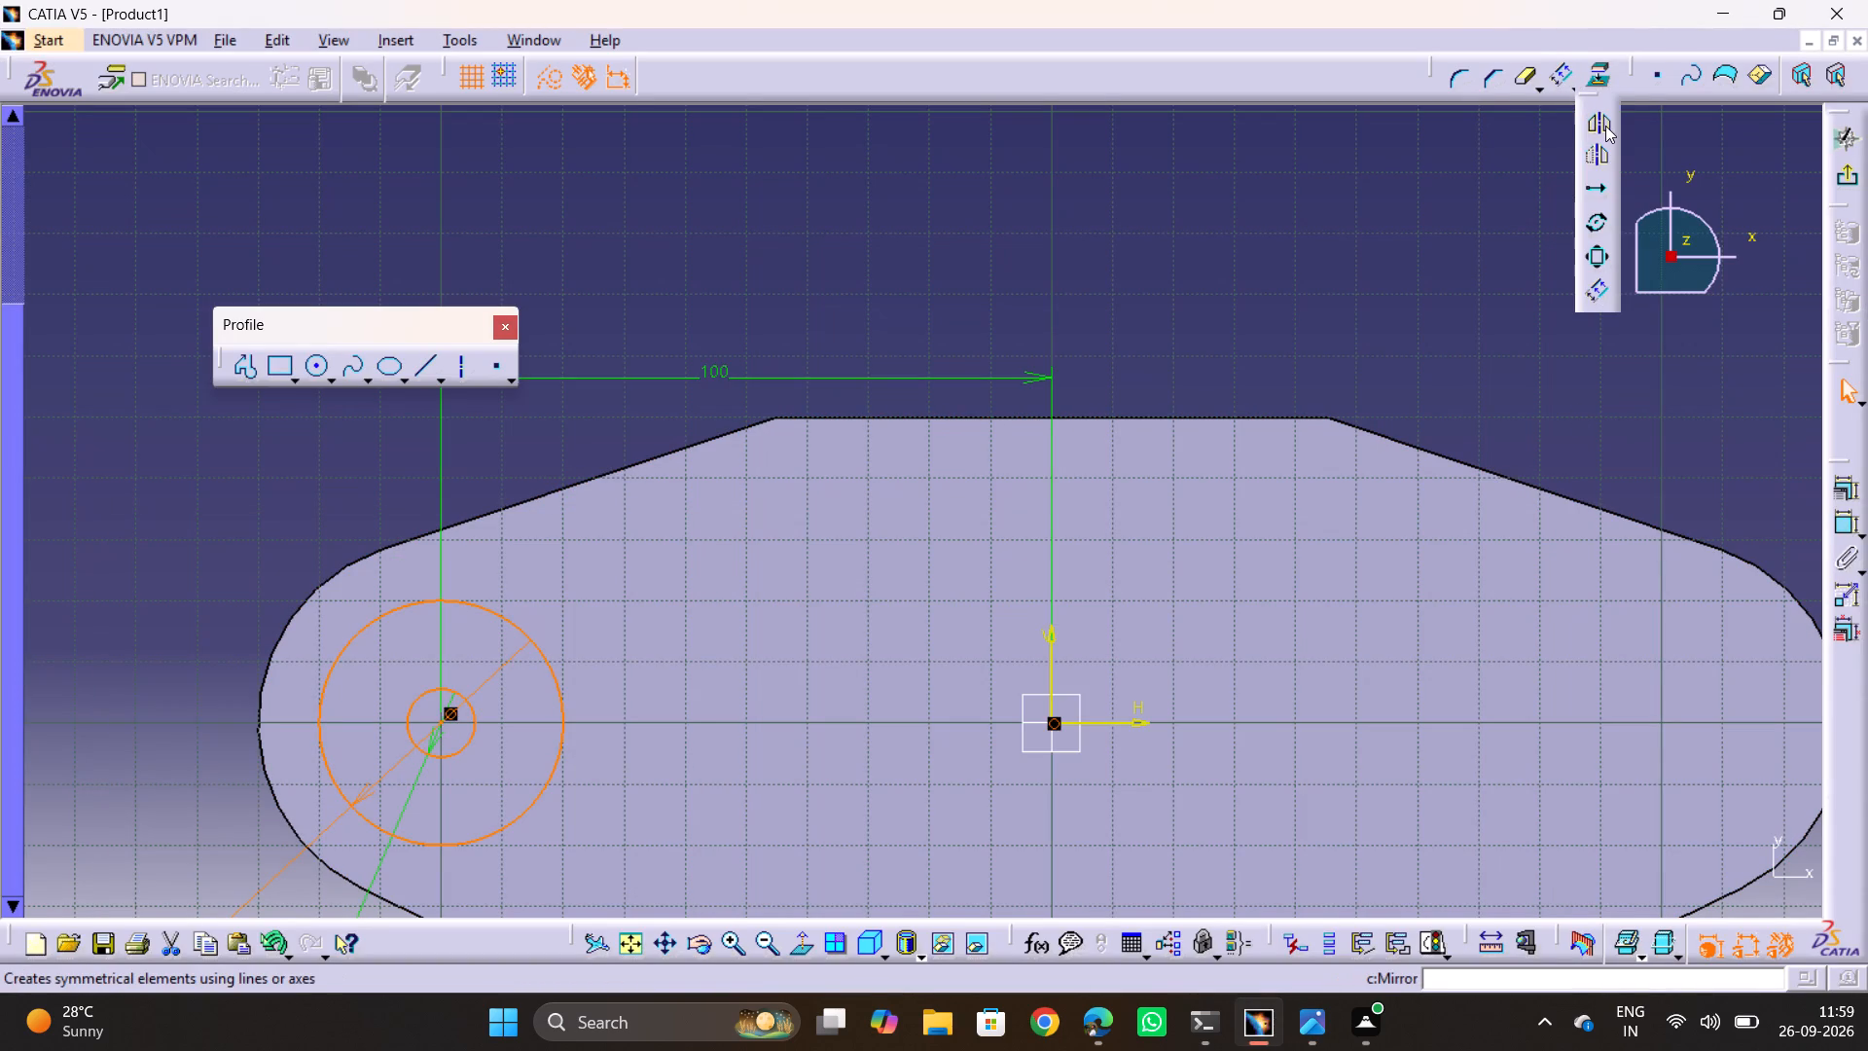
pyautogui.click(1605, 126)
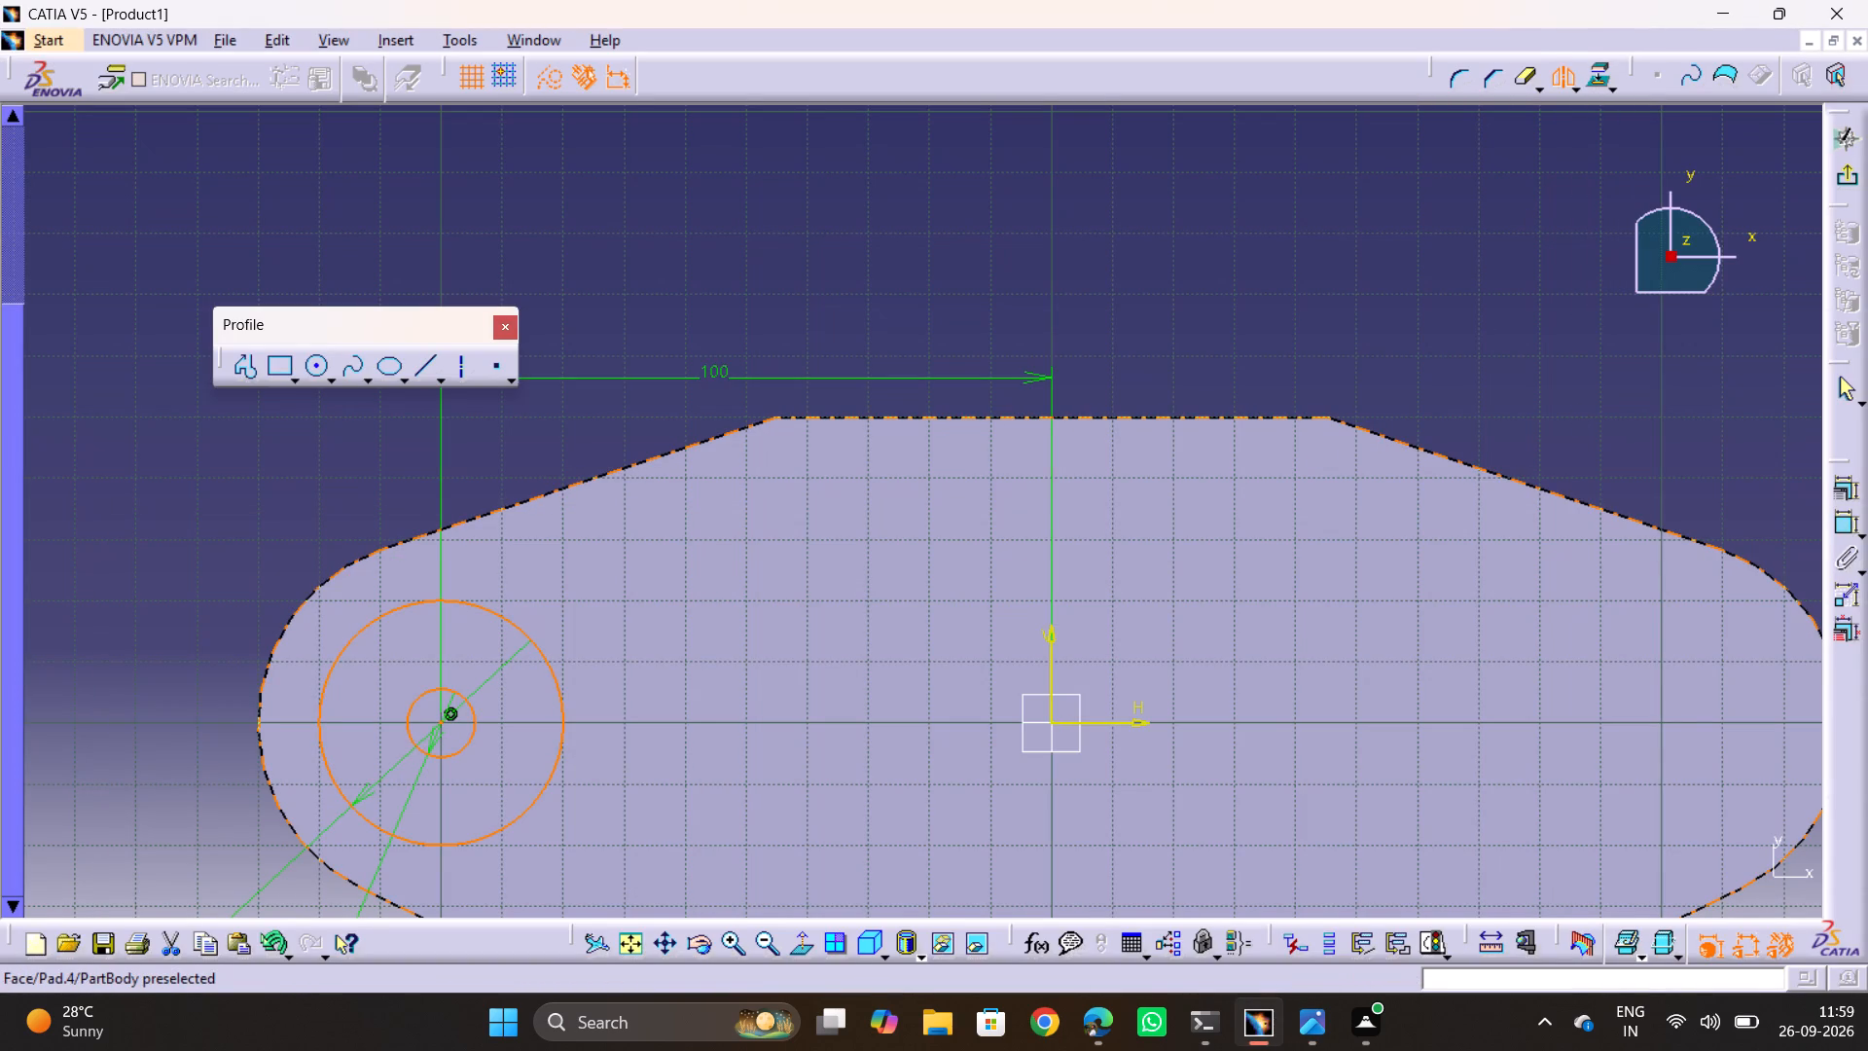
pyautogui.click(1056, 678)
pyautogui.click(1414, 263)
pyautogui.moveTo(1432, 347); pyautogui.dragTo(1294, 248, button='middle')
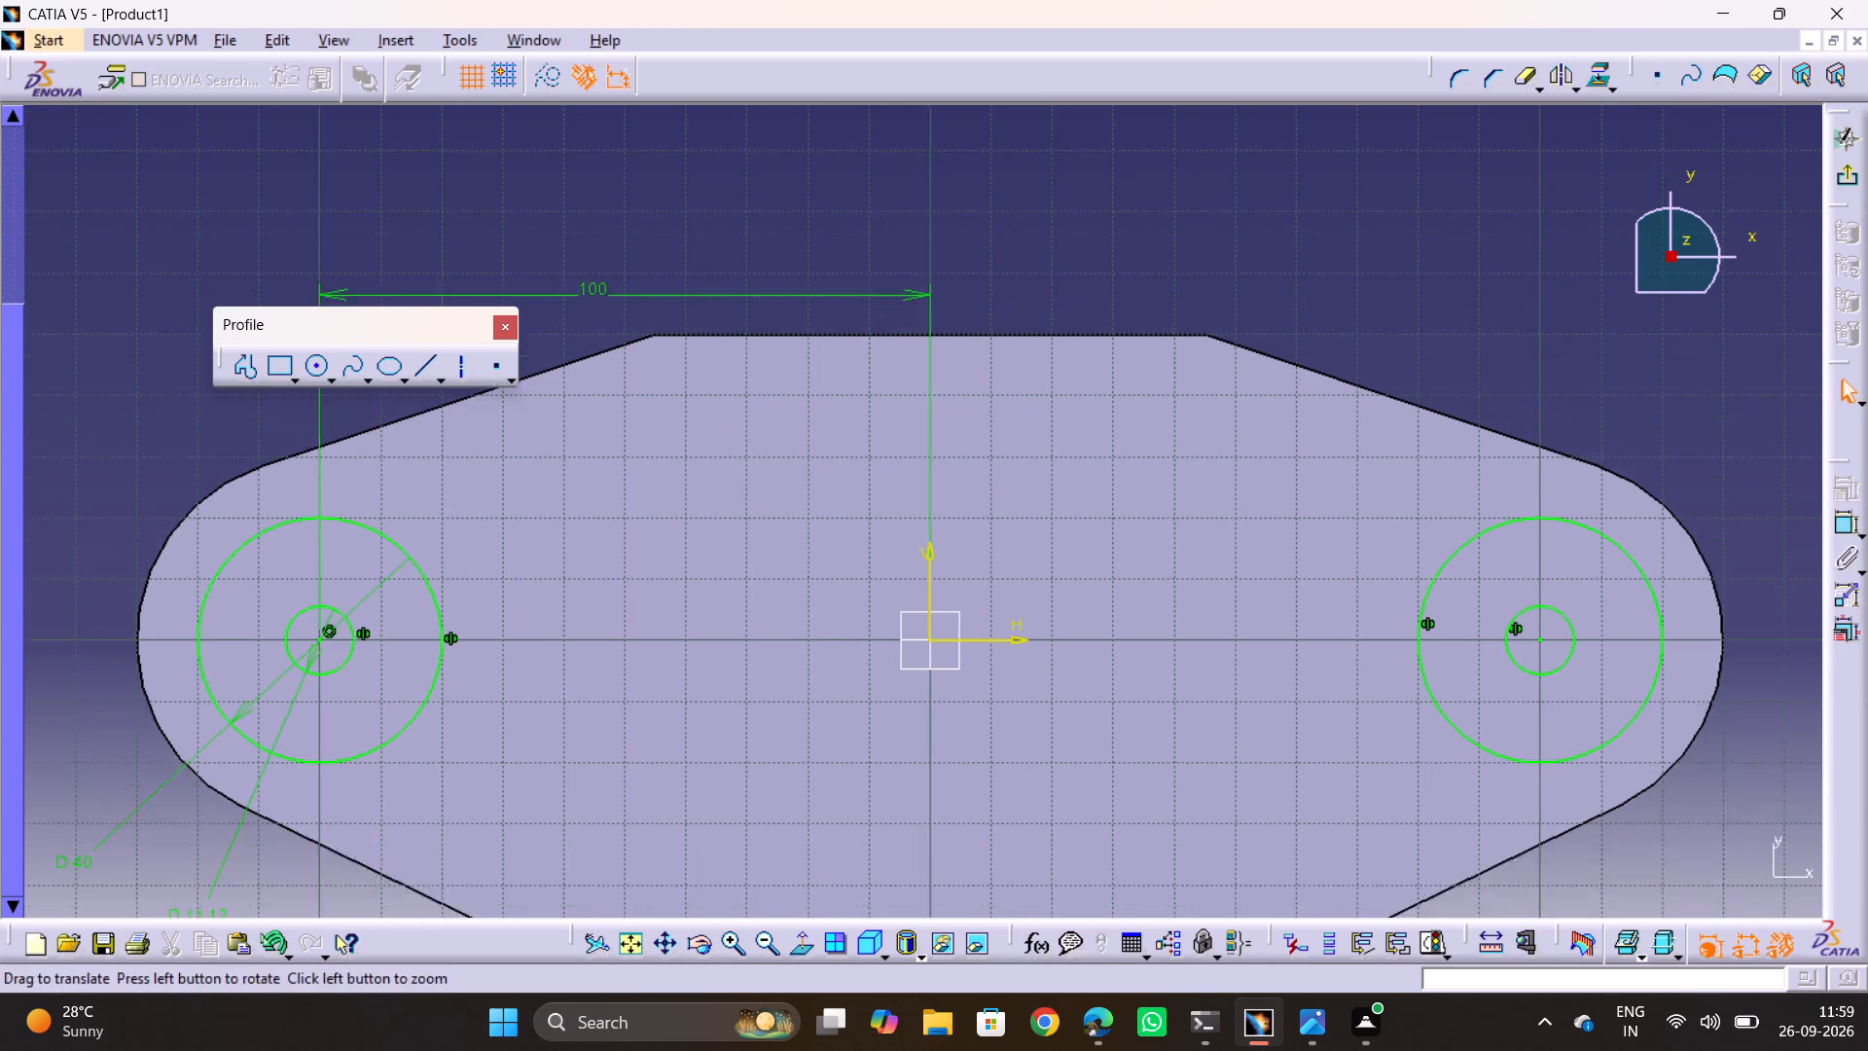
pyautogui.moveTo(1294, 248); pyautogui.dragTo(1267, 216, button='middle')
# Examine the front, left and top views in 1.jpg for the dimensions of the bosses and the central block.
pyautogui.hotkey('alt', 'Tab')
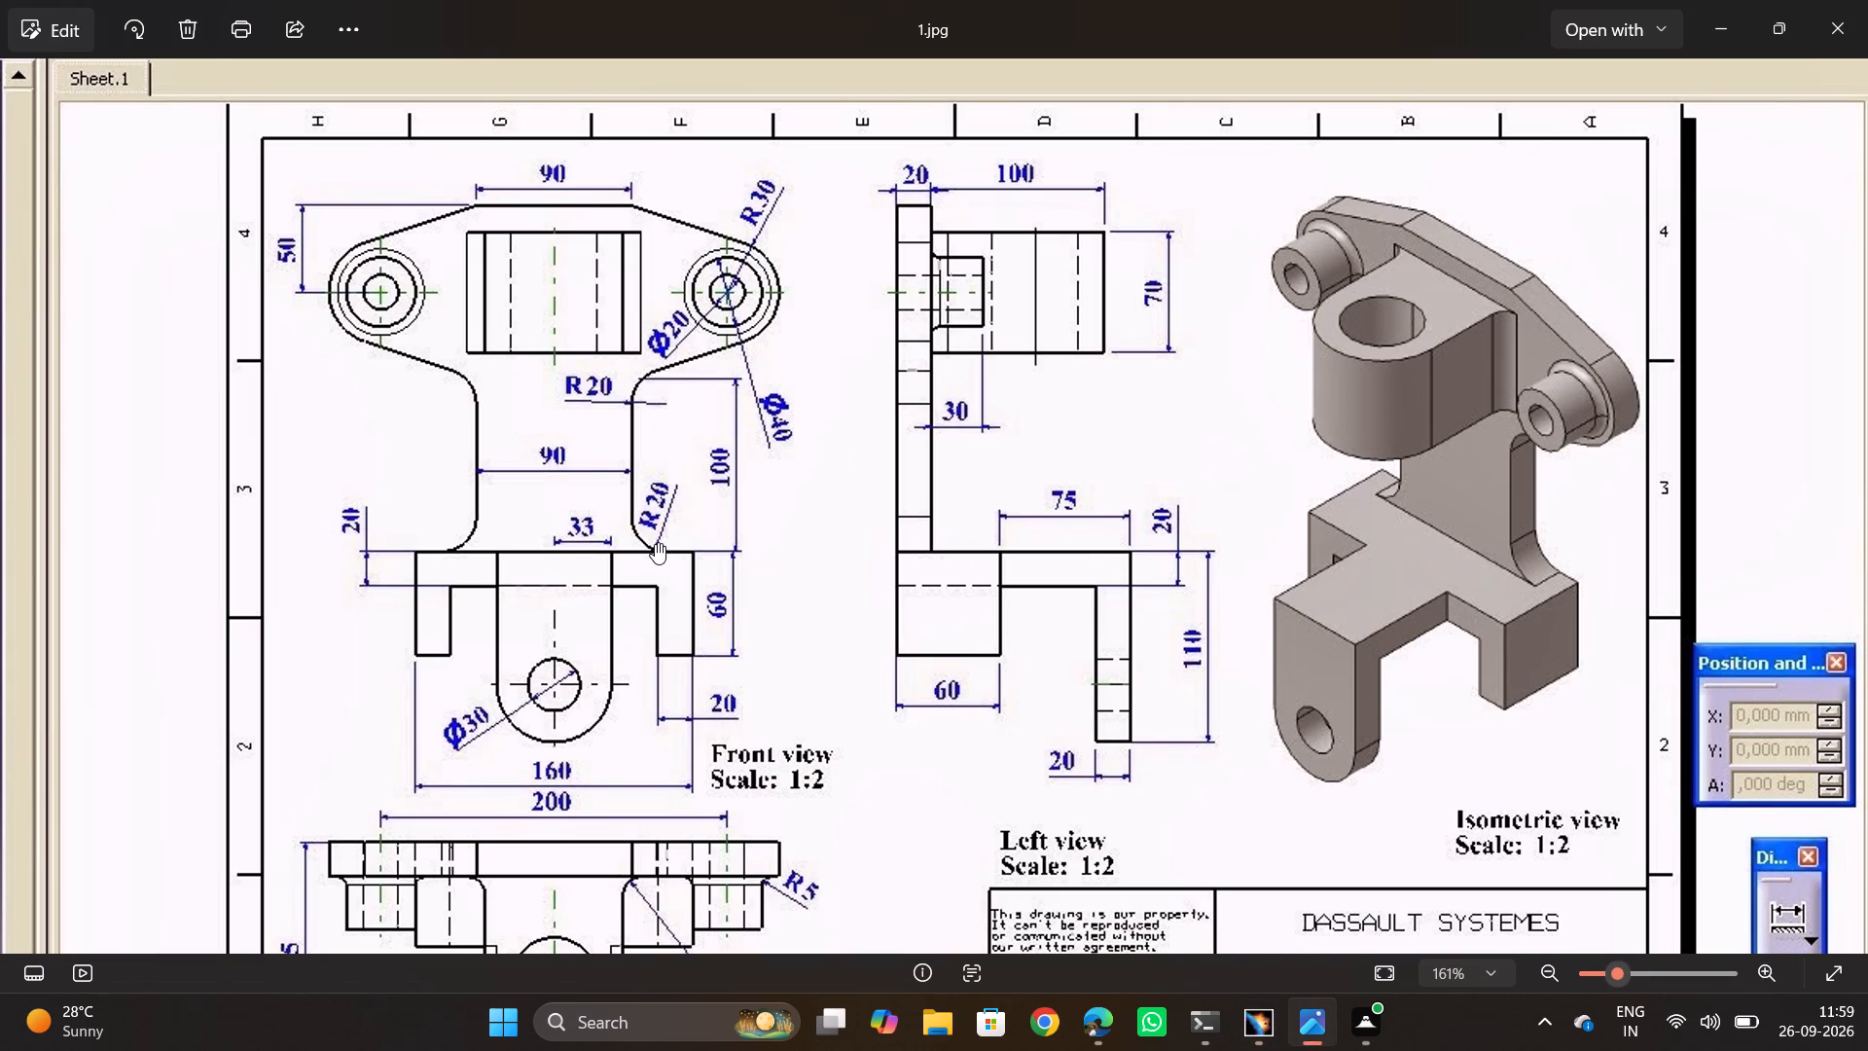
pyautogui.moveTo(800, 673); pyautogui.dragTo(791, 511, button='middle')
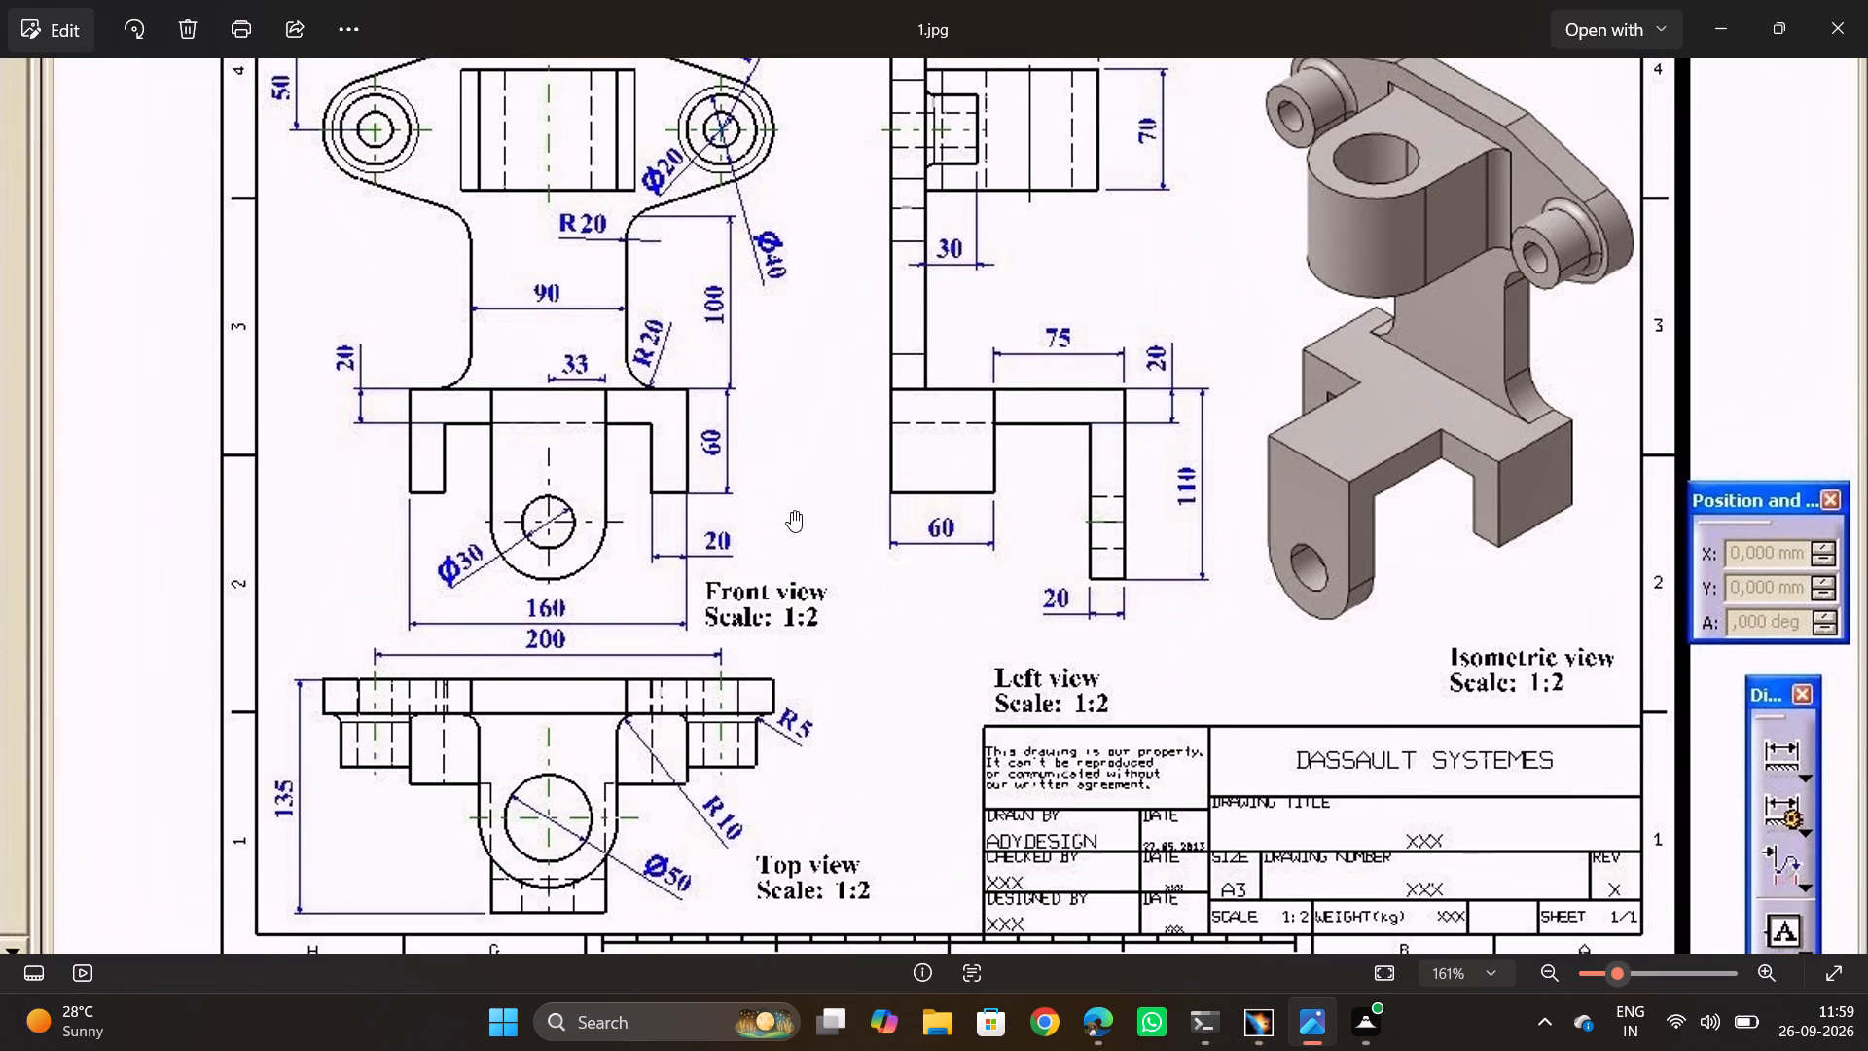
pyautogui.moveTo(694, 663); pyautogui.dragTo(734, 709, button='middle')
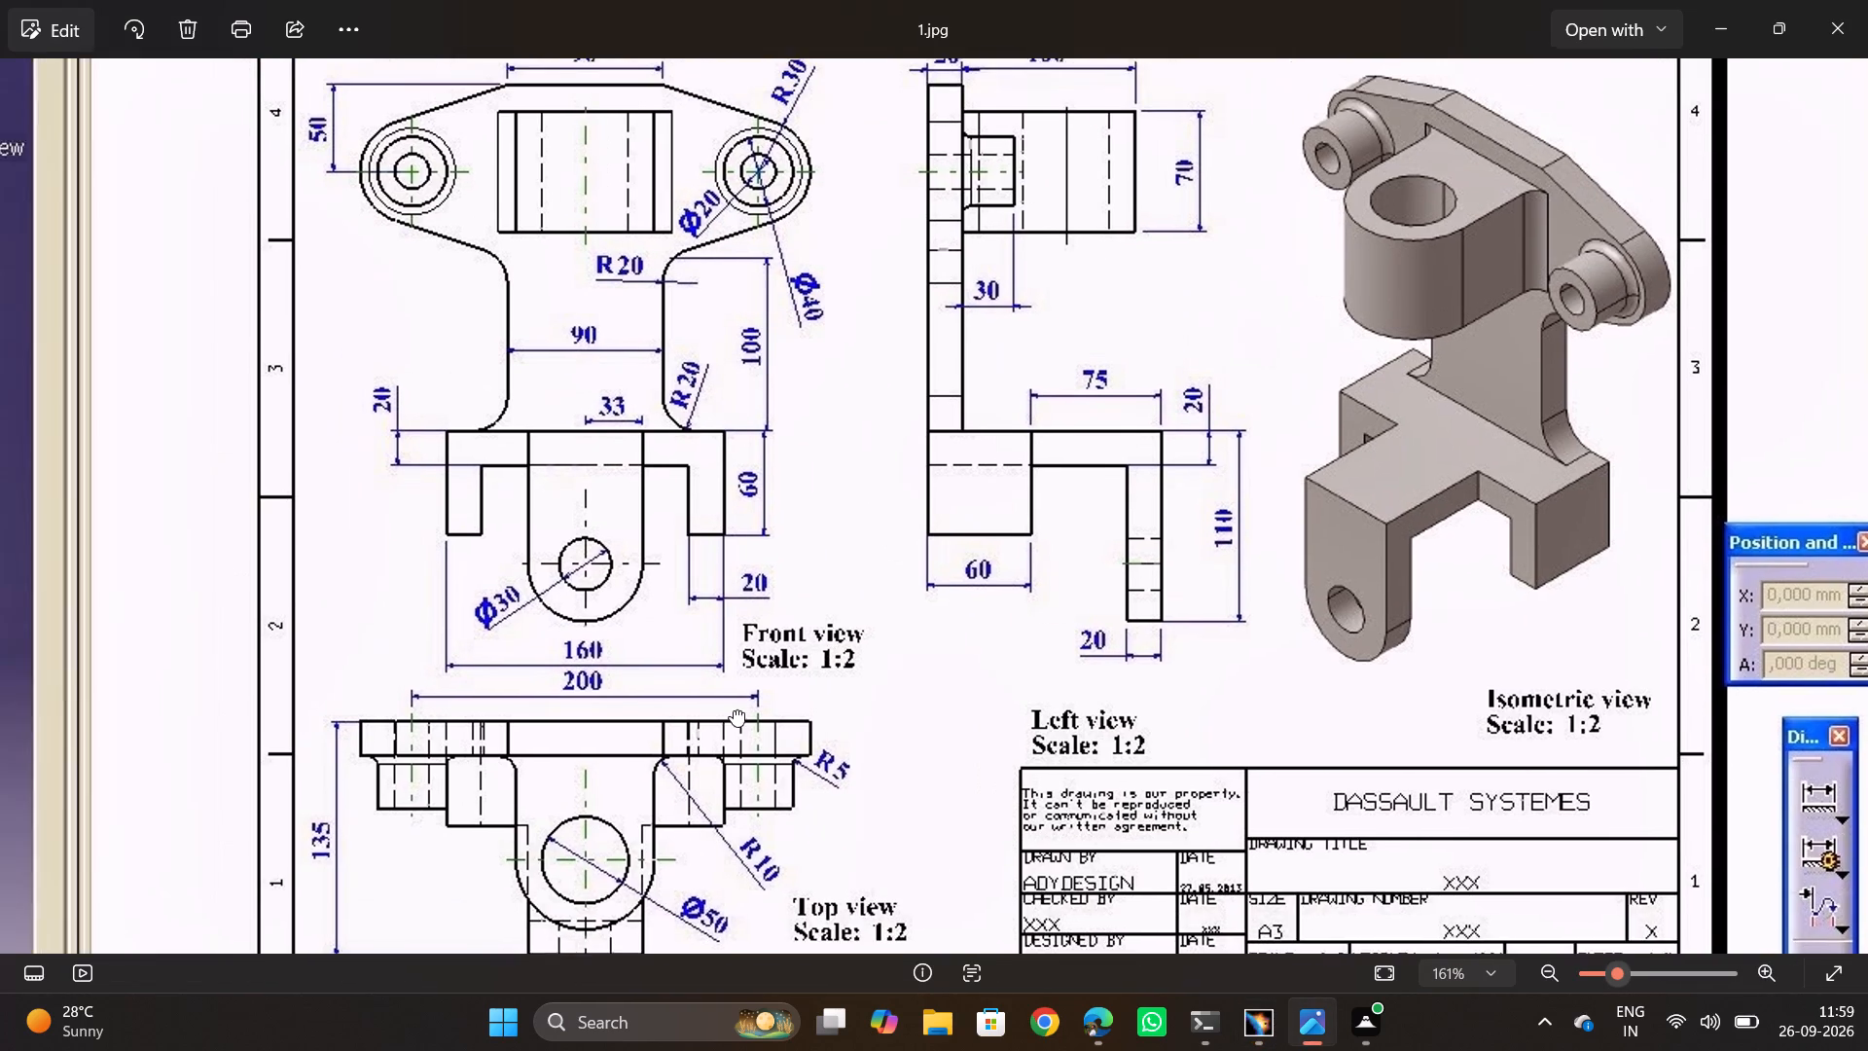
pyautogui.moveTo(734, 709); pyautogui.dragTo(765, 1050, button='middle')
pyautogui.moveTo(974, 595); pyautogui.dragTo(973, 545, button='middle')
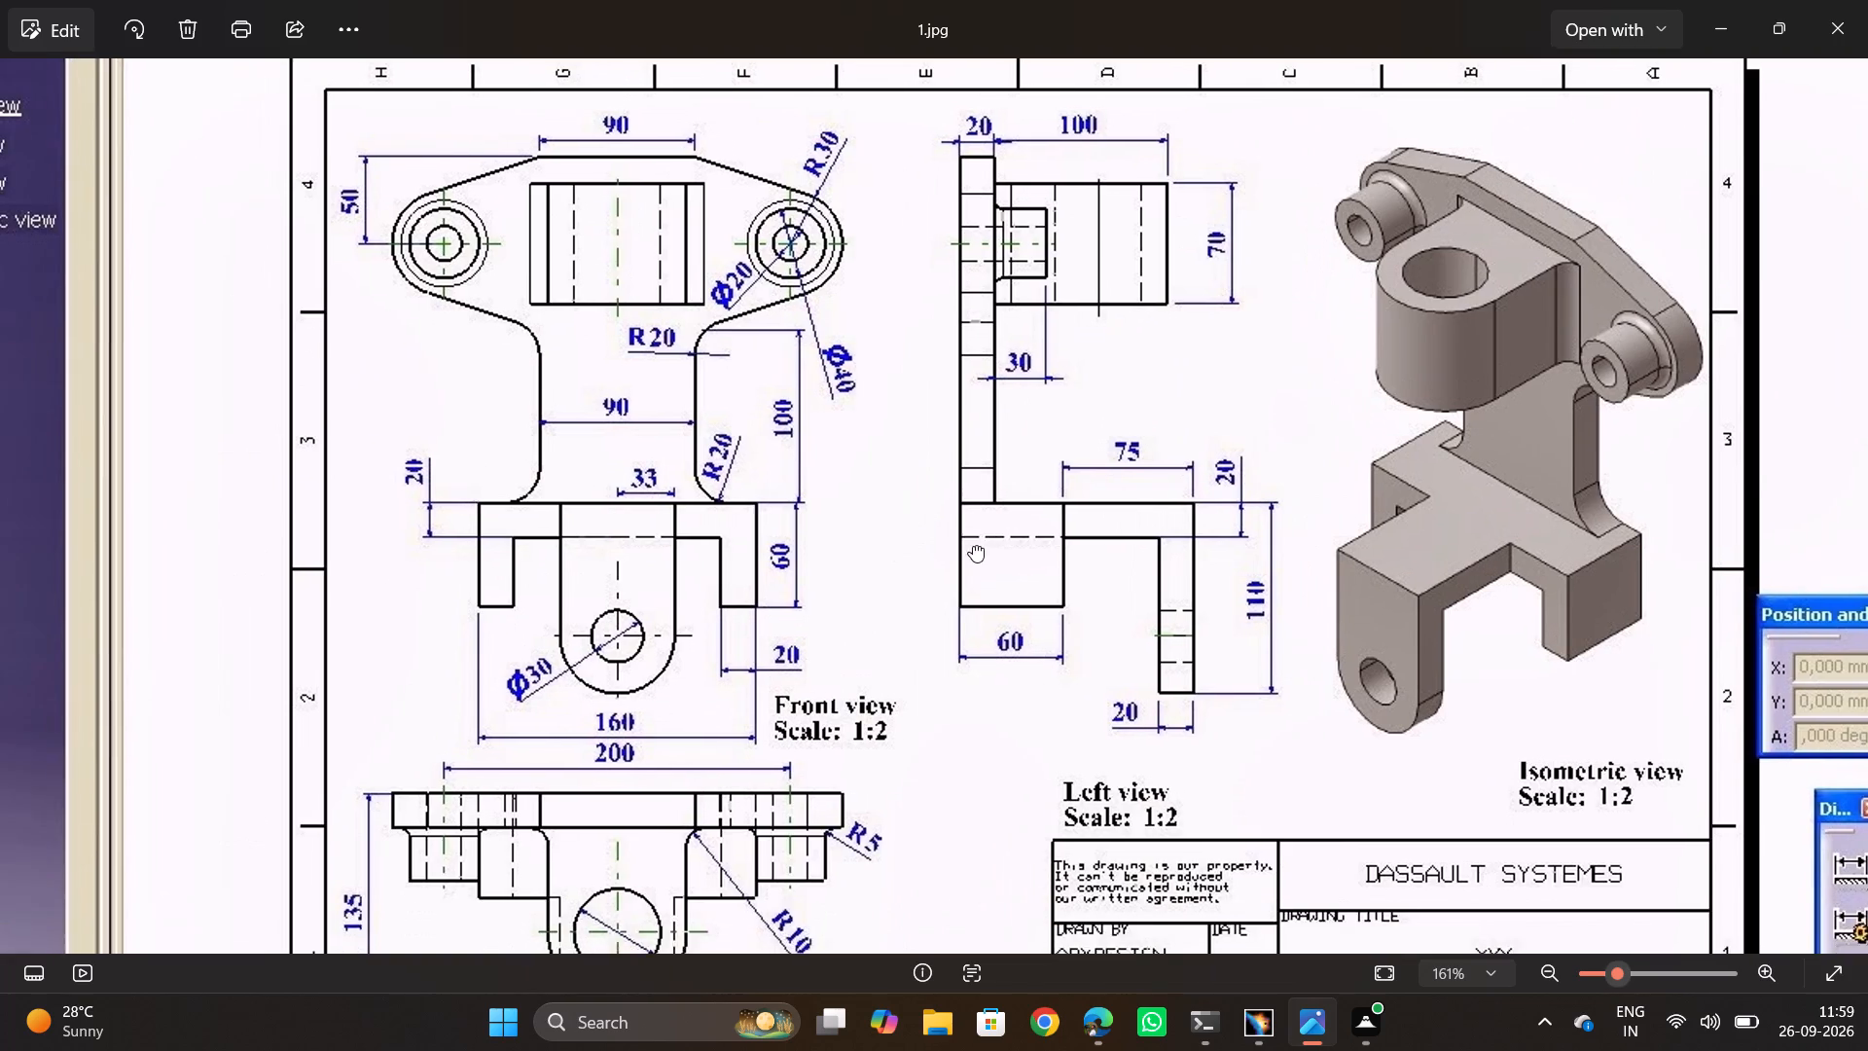
pyautogui.moveTo(973, 545); pyautogui.dragTo(1002, 420, button='middle')
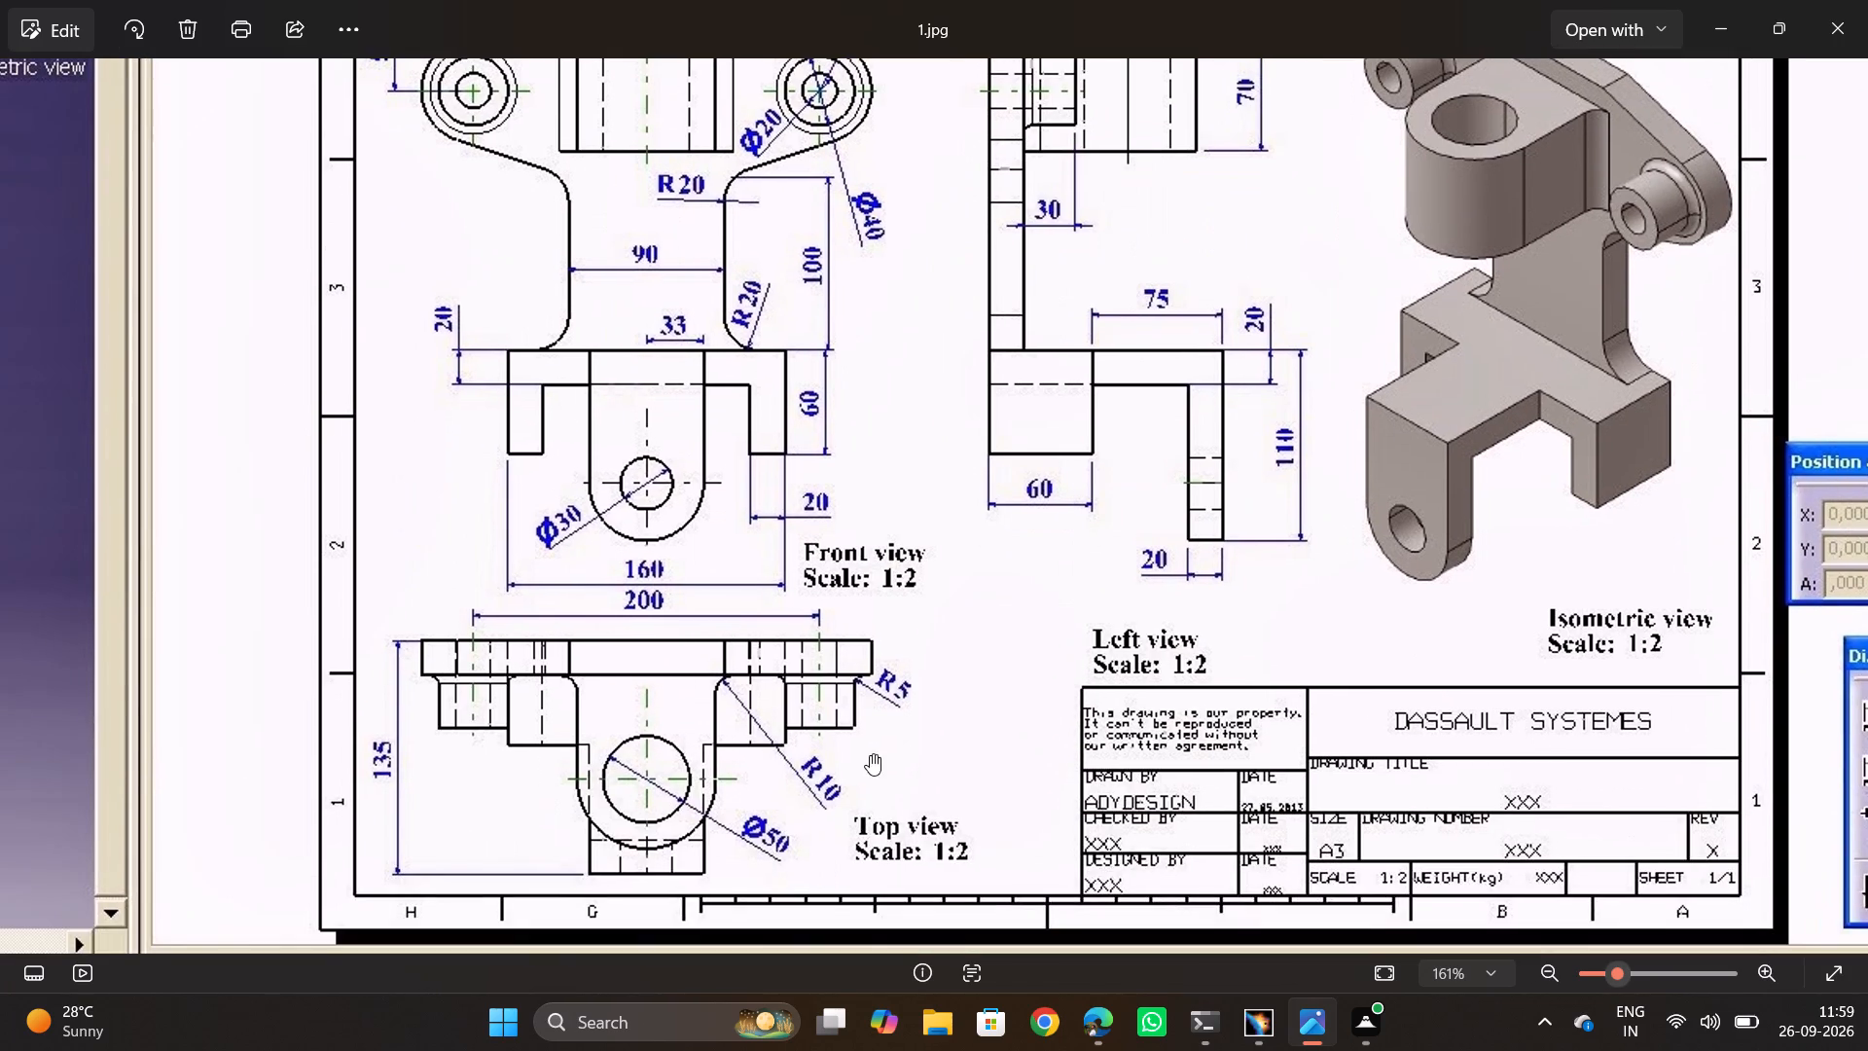
pyautogui.moveTo(931, 730); pyautogui.dragTo(916, 683, button='middle')
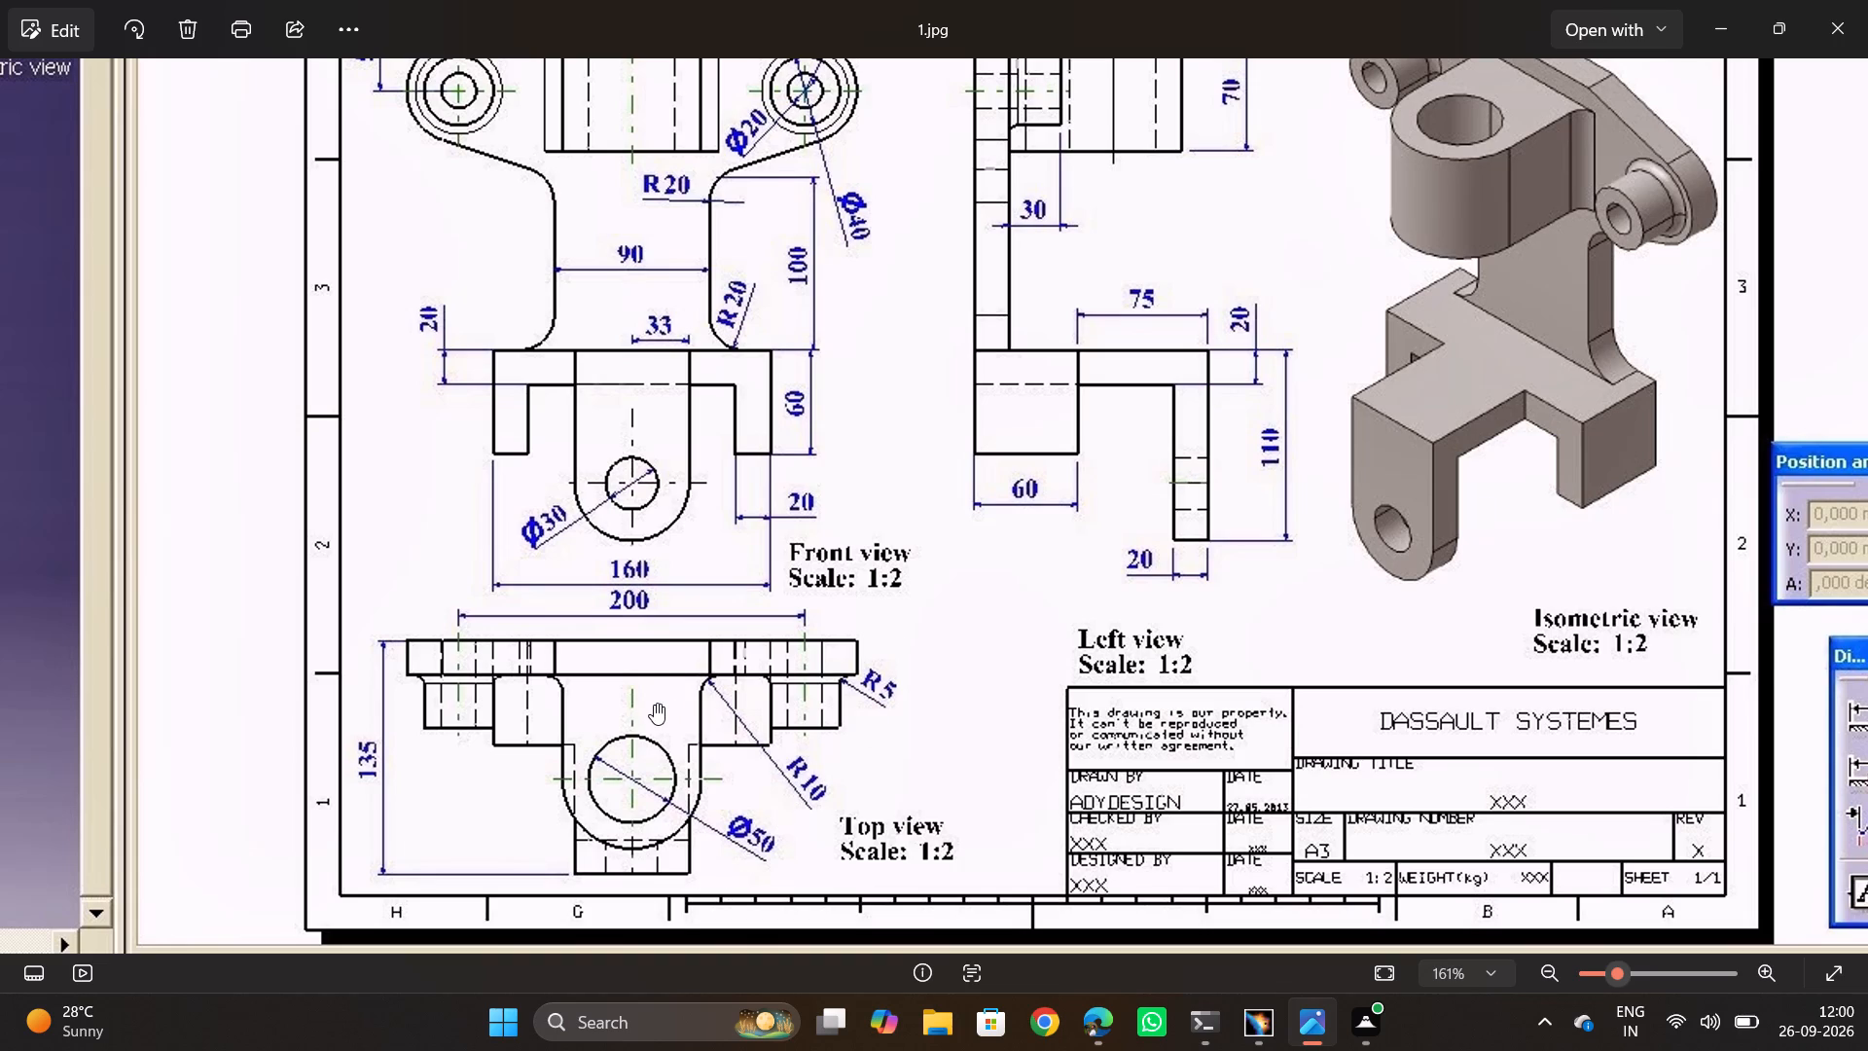
pyautogui.moveTo(661, 527); pyautogui.dragTo(655, 820, button='middle')
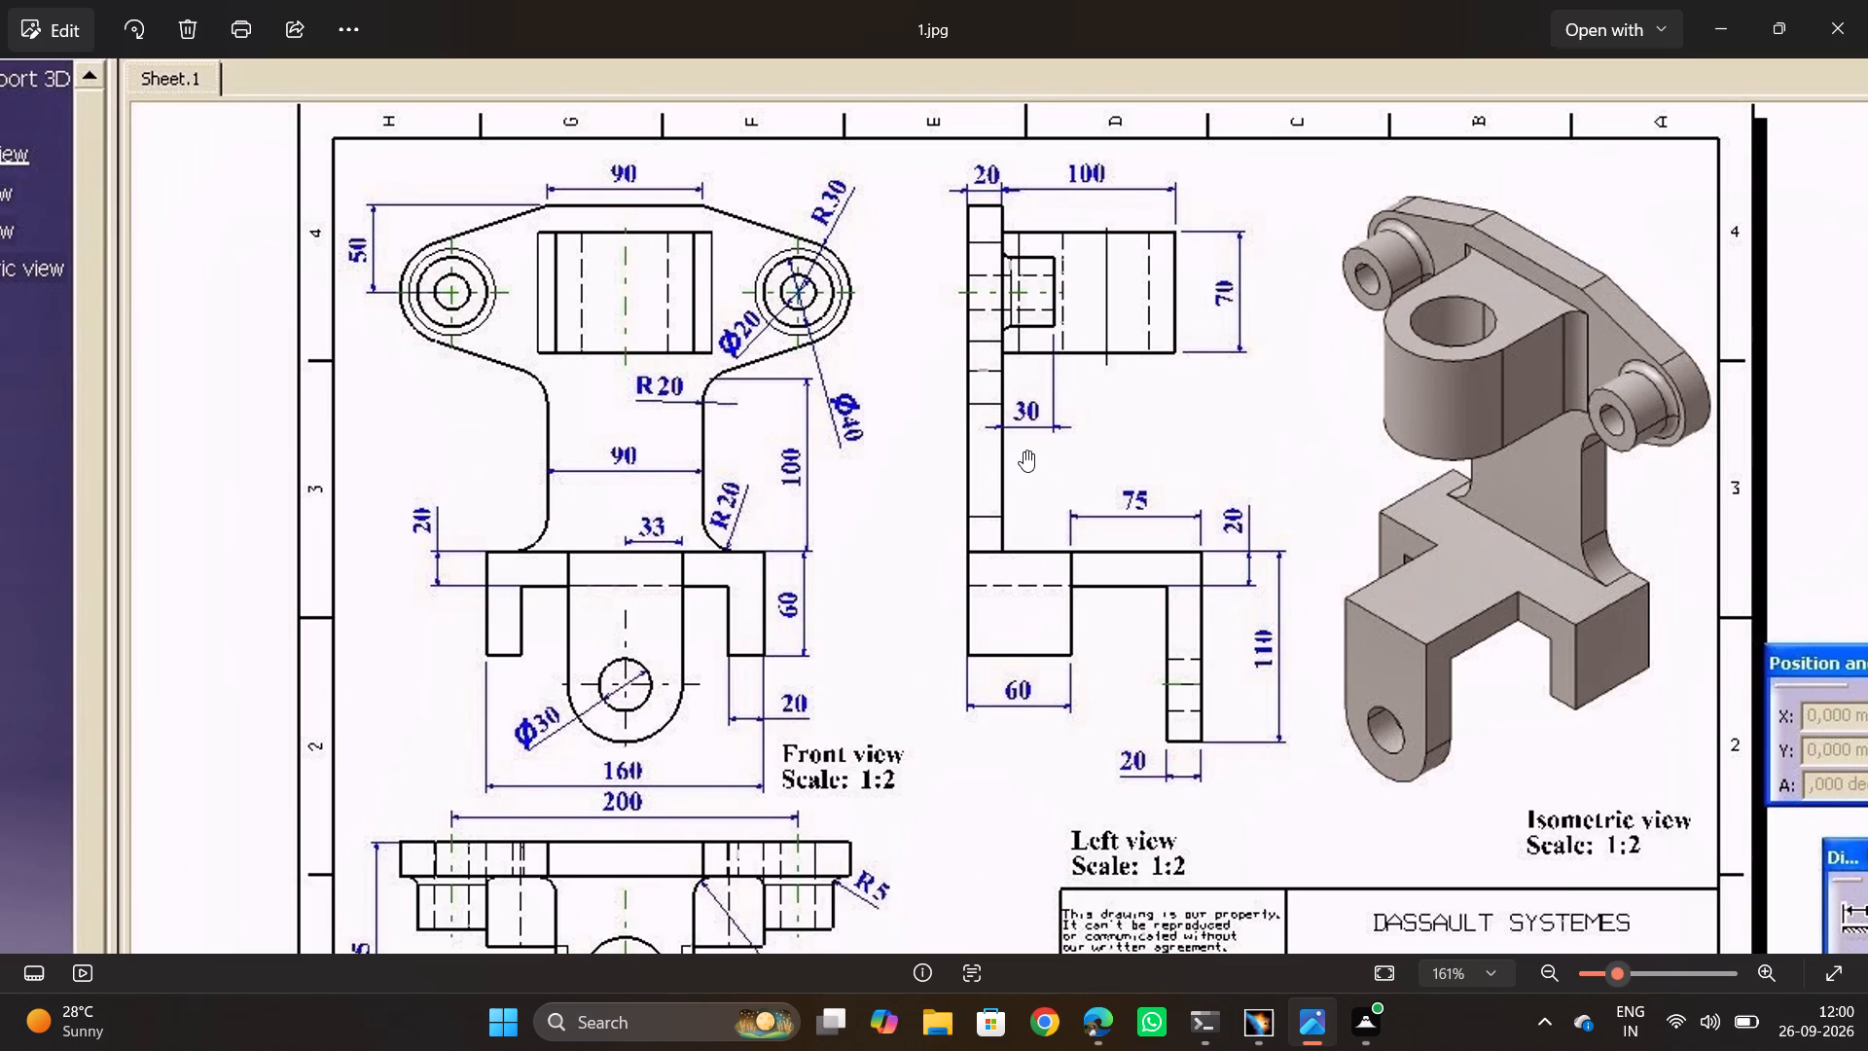
pyautogui.hotkey('alt', 'Tab')
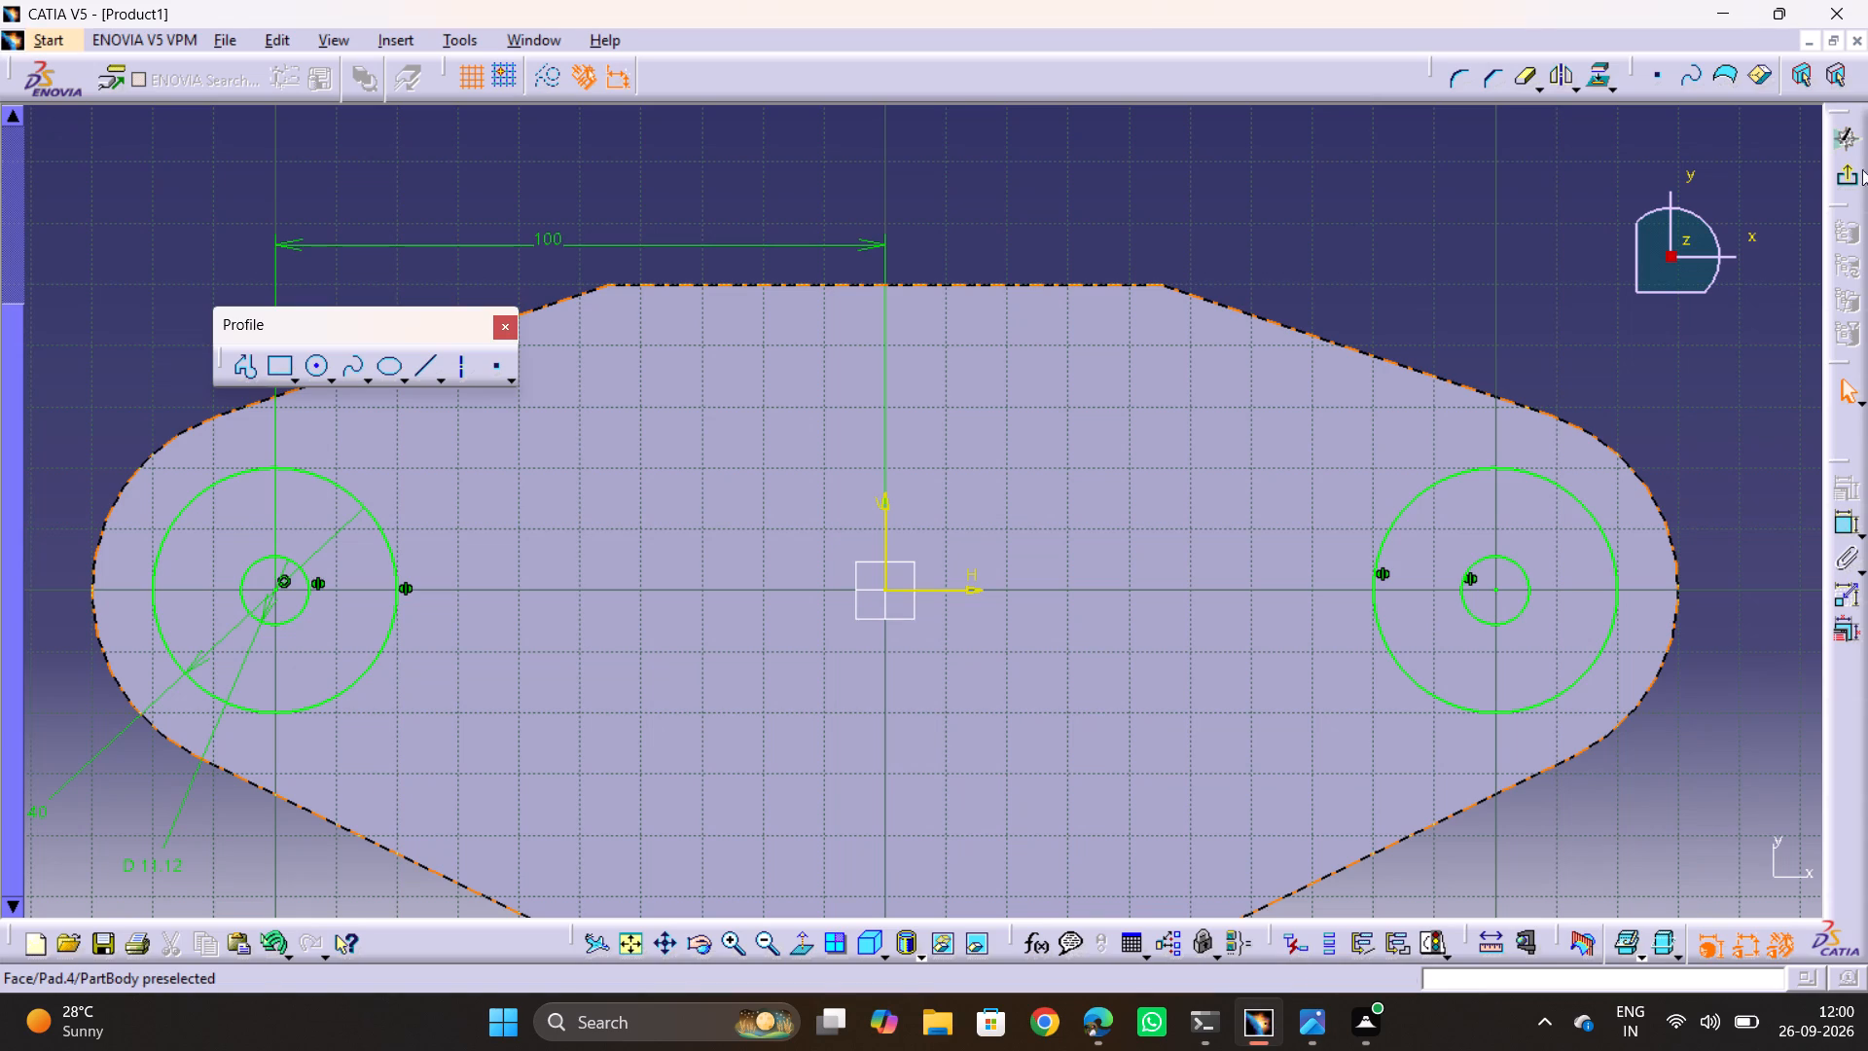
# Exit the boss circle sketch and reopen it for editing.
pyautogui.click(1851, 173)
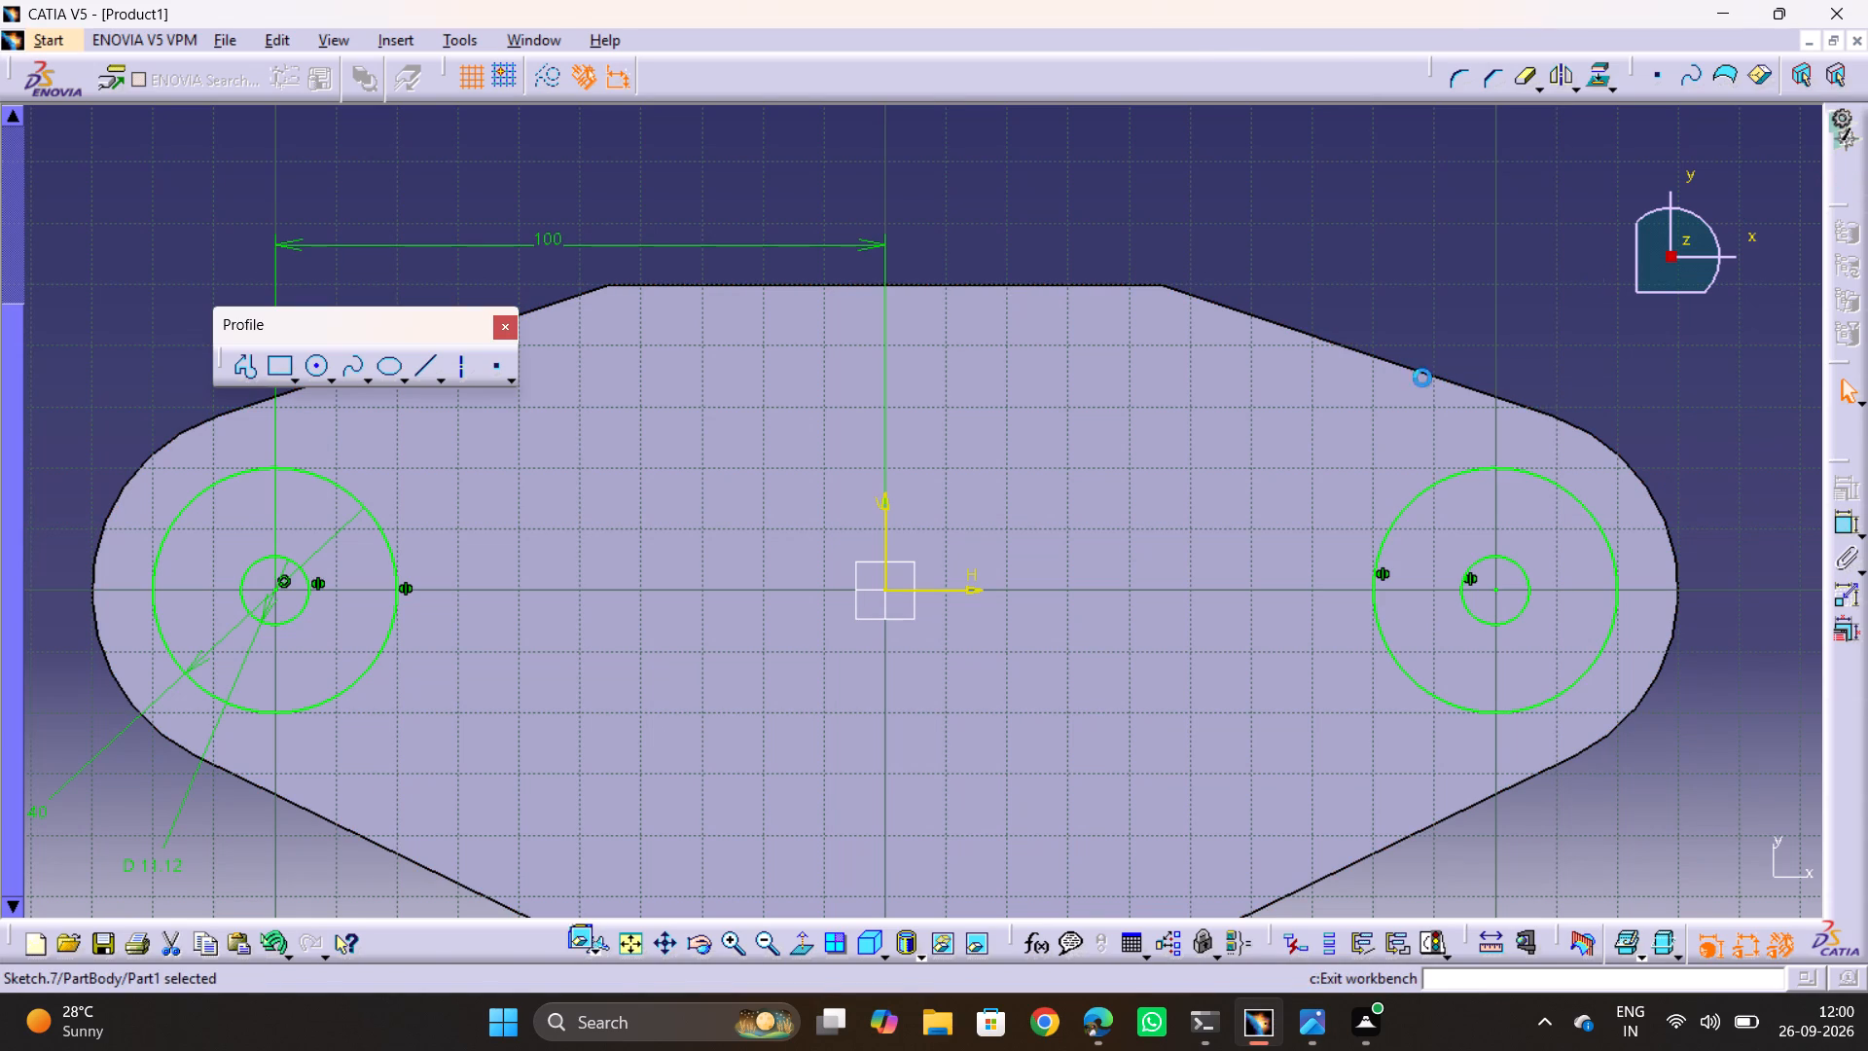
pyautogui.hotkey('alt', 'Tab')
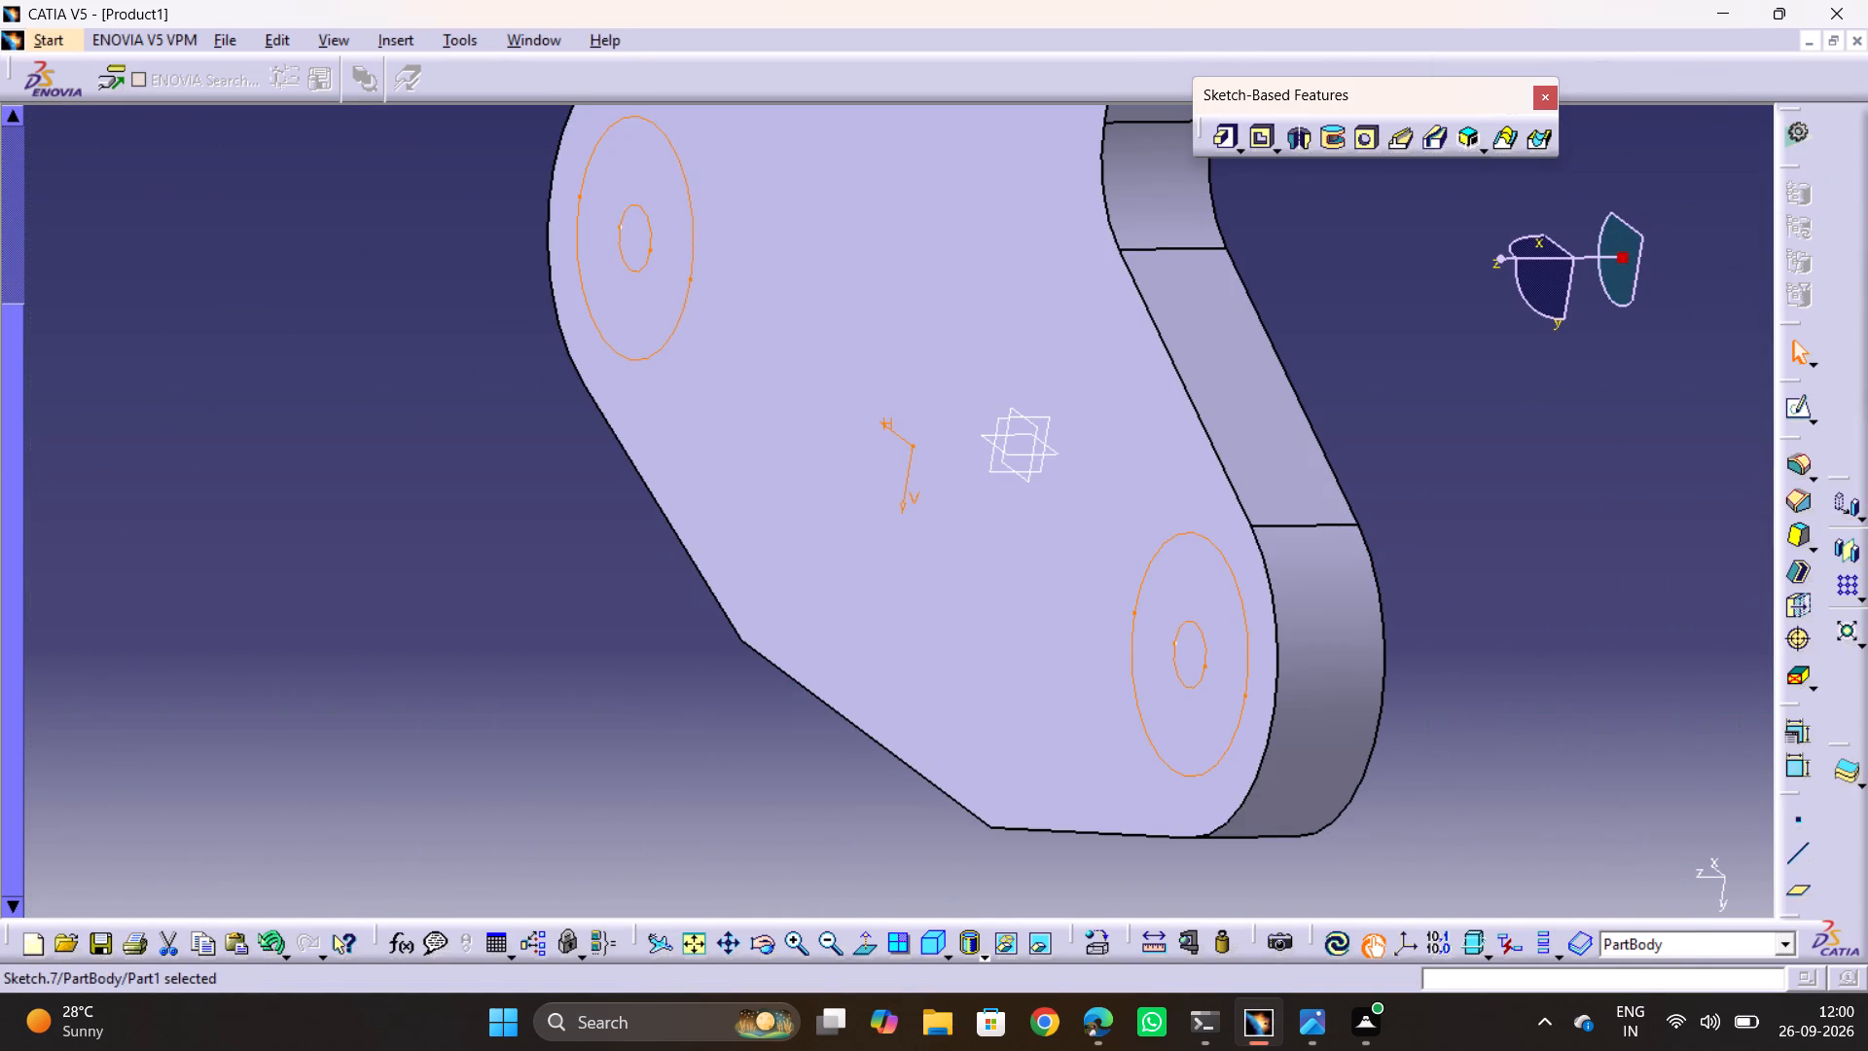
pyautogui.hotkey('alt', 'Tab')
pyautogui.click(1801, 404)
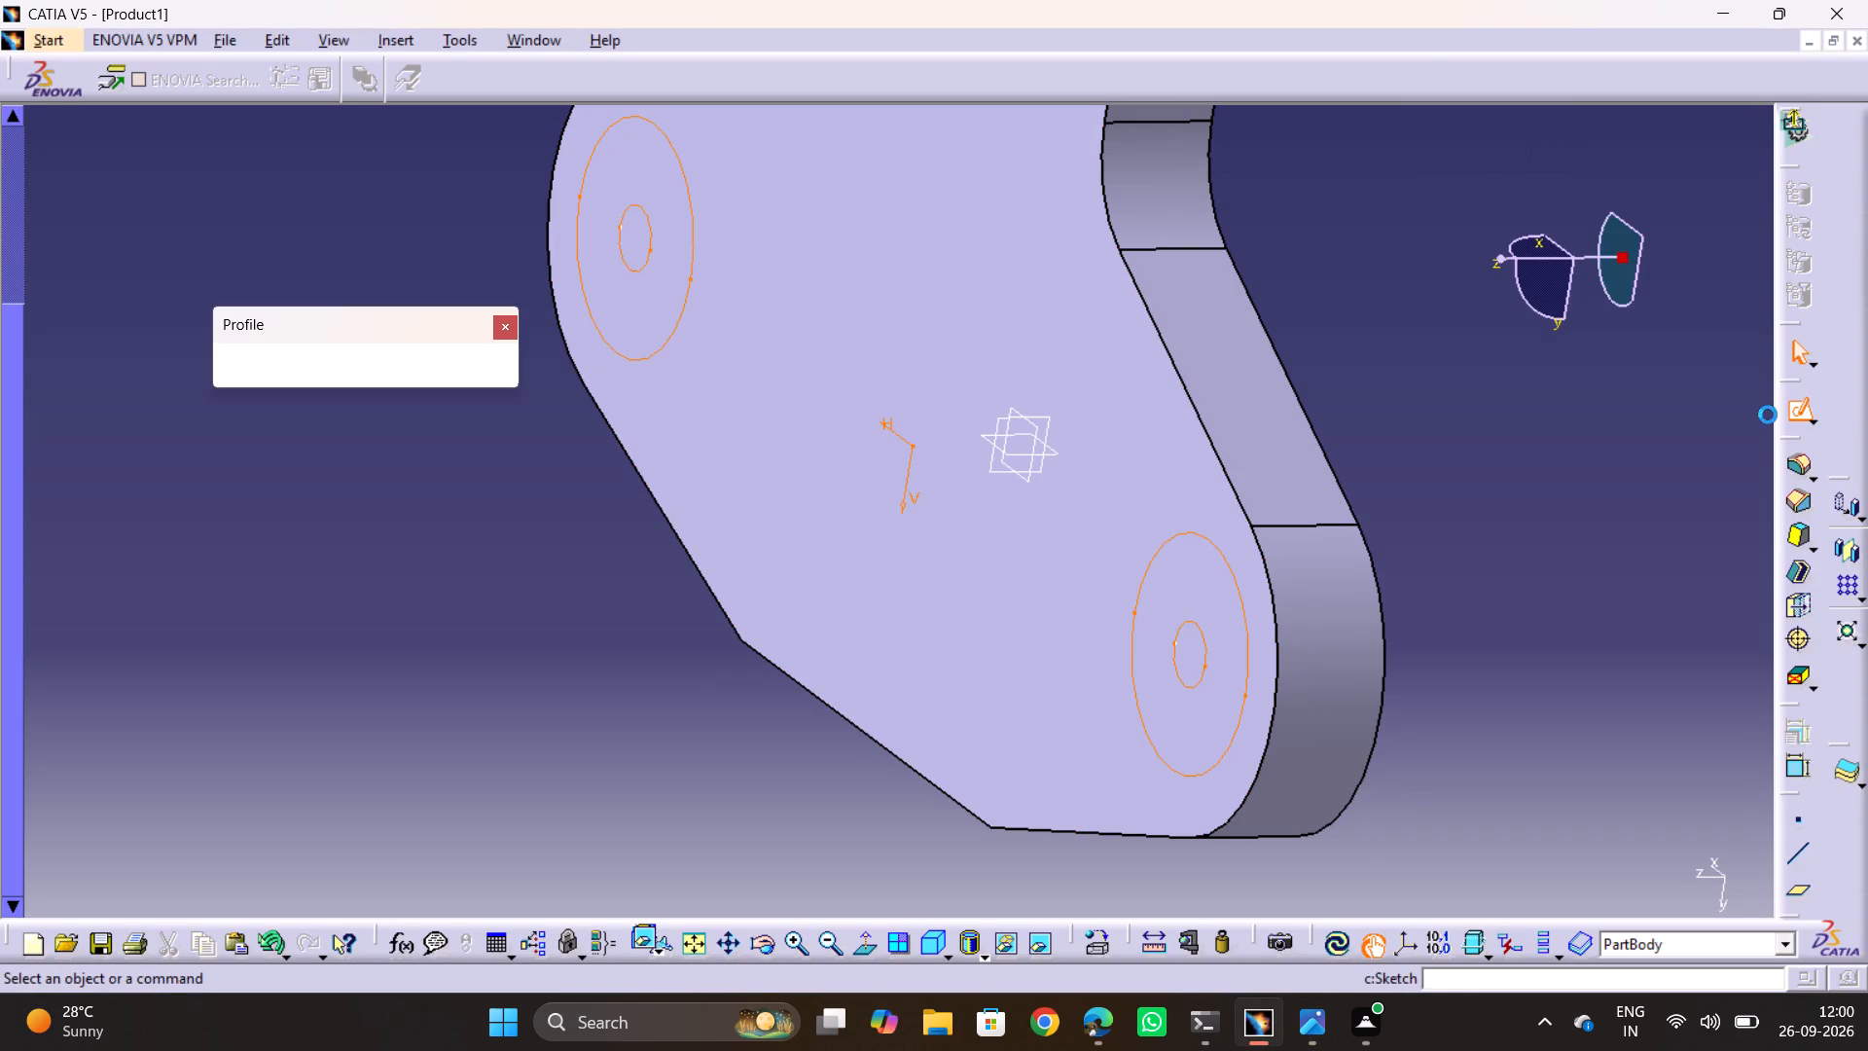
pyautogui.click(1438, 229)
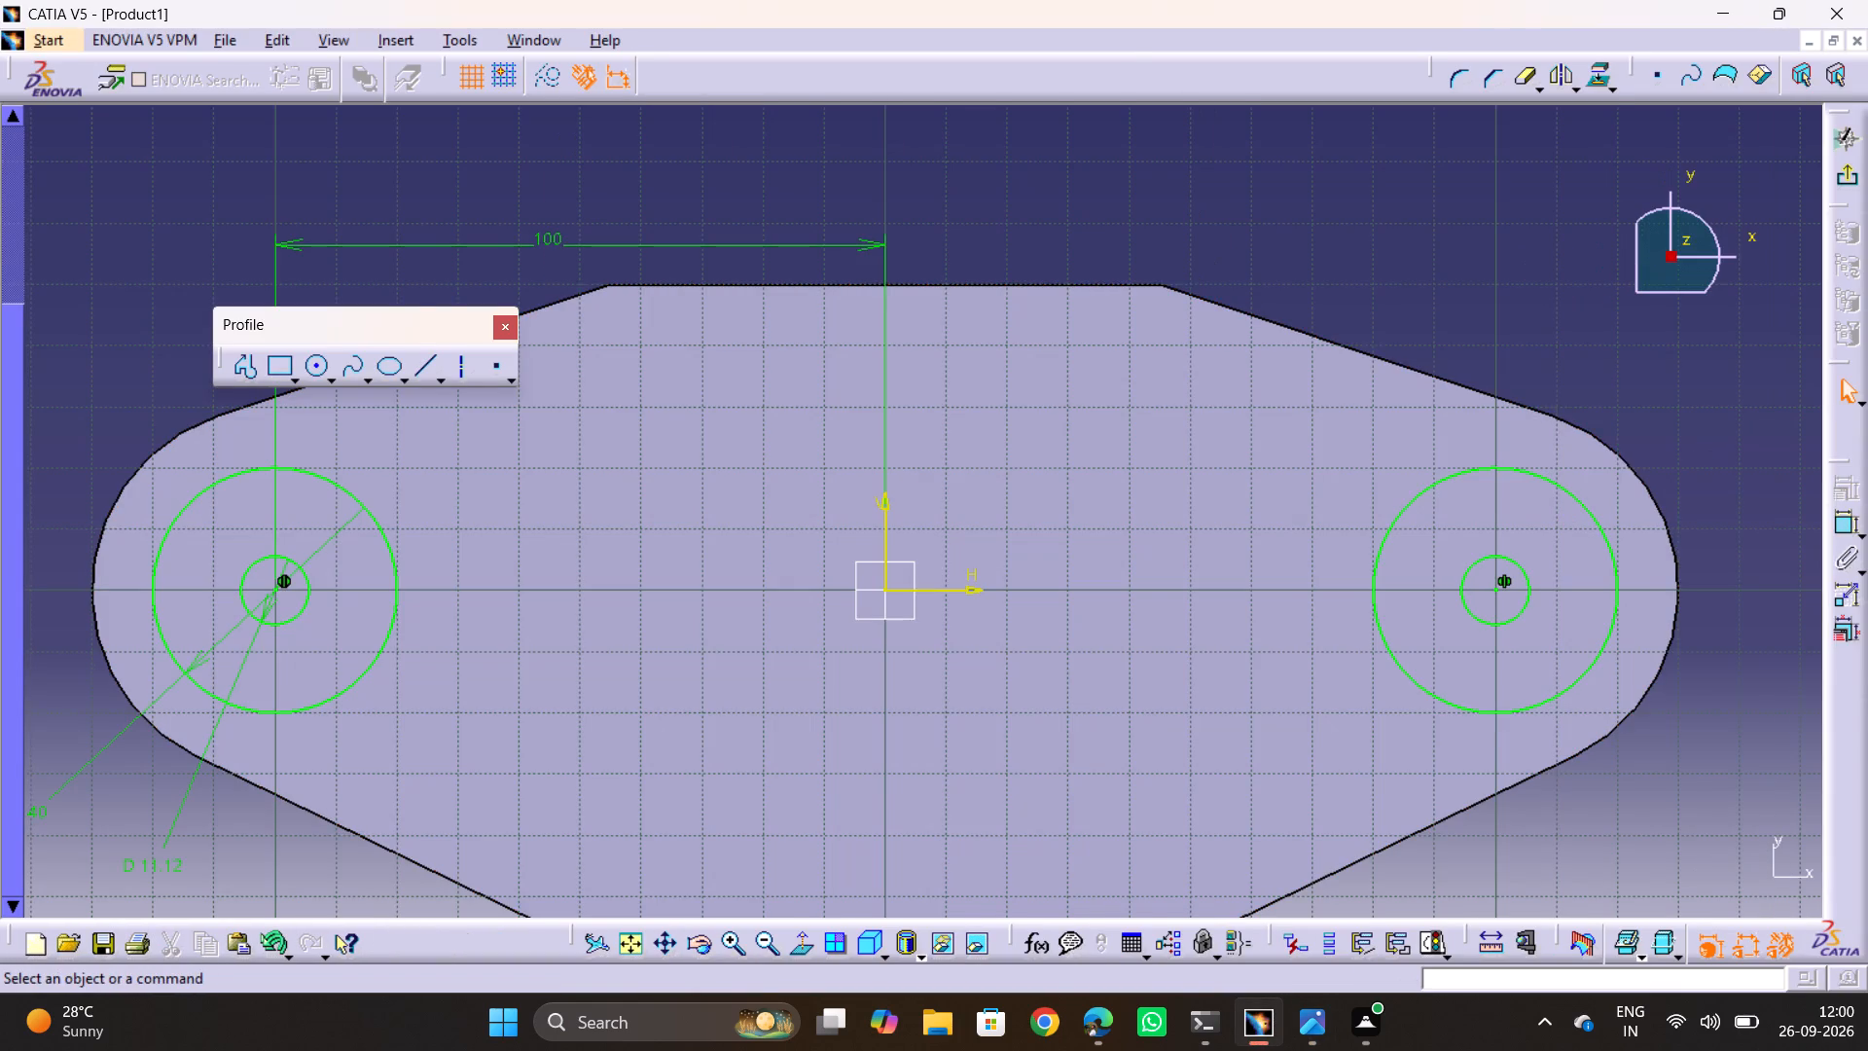
# Check the central block in 1.jpg and sketch a centred rectangle about 60 mm wide on the vertical axis, near the plate's top edge.
pyautogui.hotkey('alt', 'Tab')
pyautogui.moveTo(1243, 522); pyautogui.dragTo(1238, 455, button='middle')
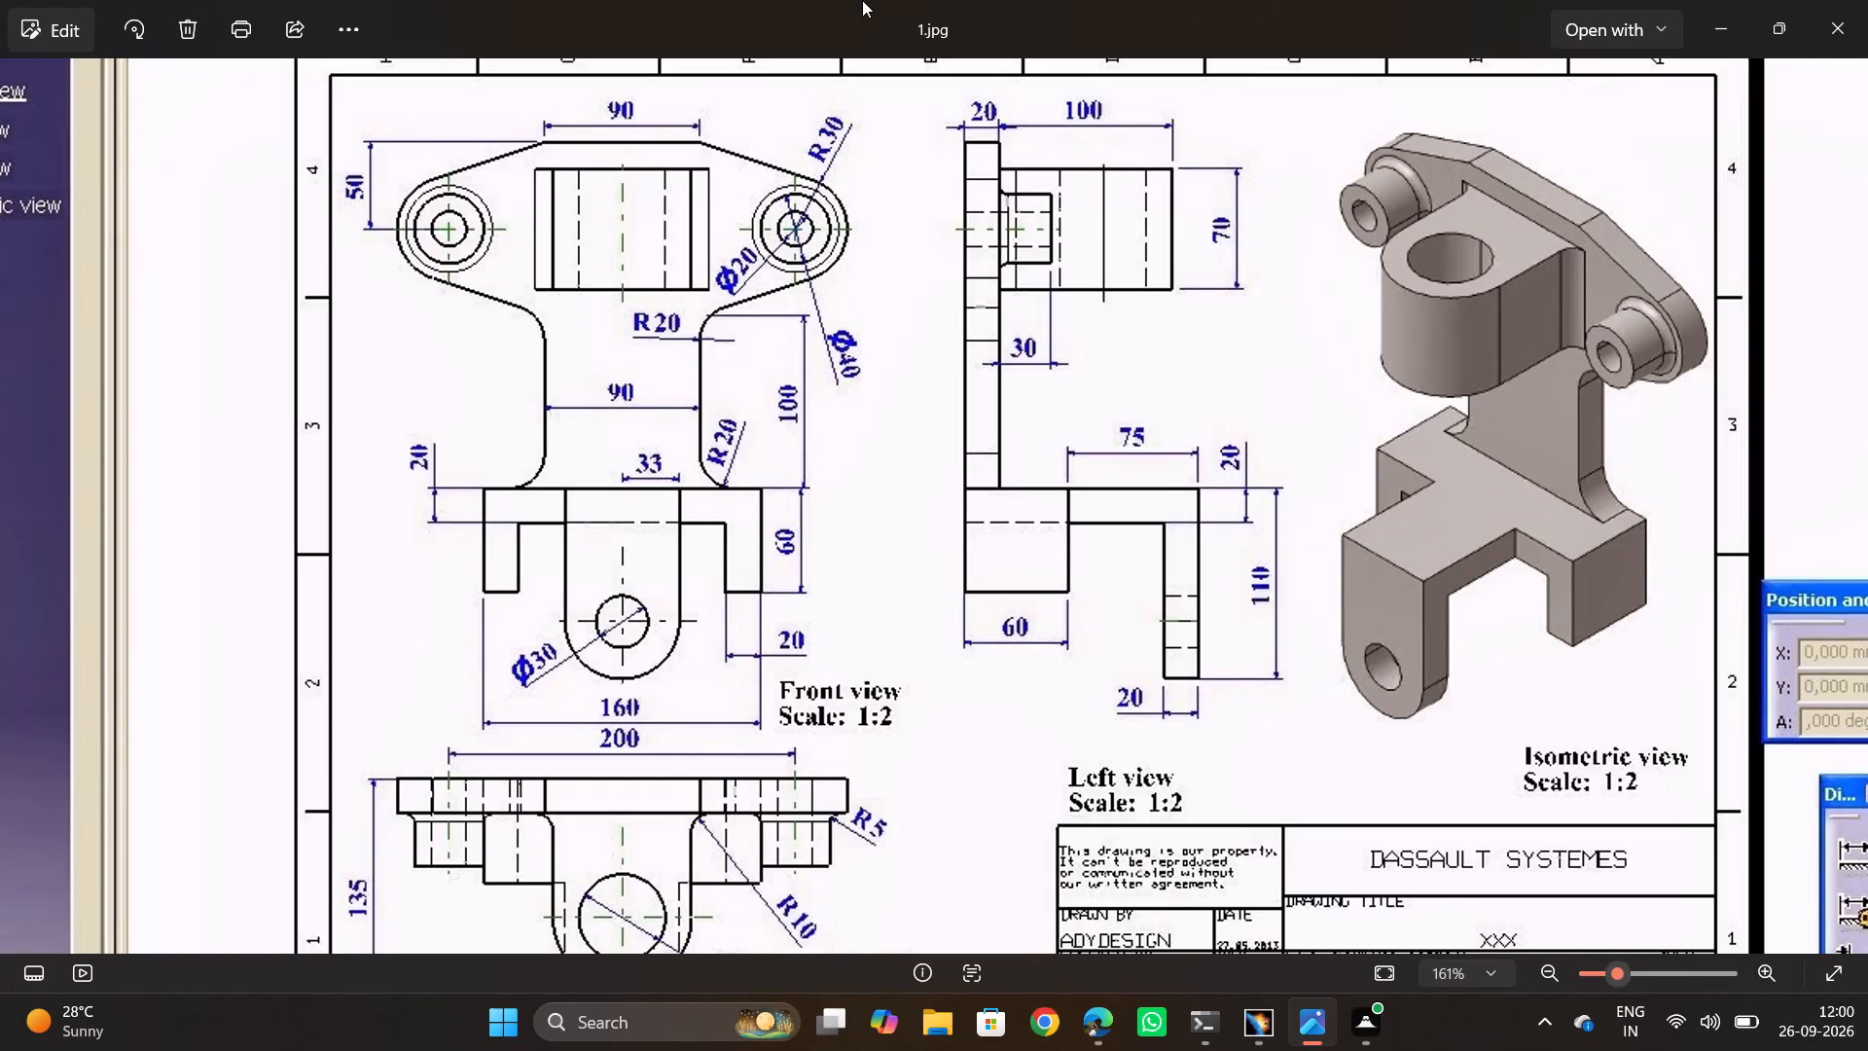
pyautogui.hotkey('alt', 'Tab')
pyautogui.moveTo(819, 288); pyautogui.dragTo(828, 263, button='middle')
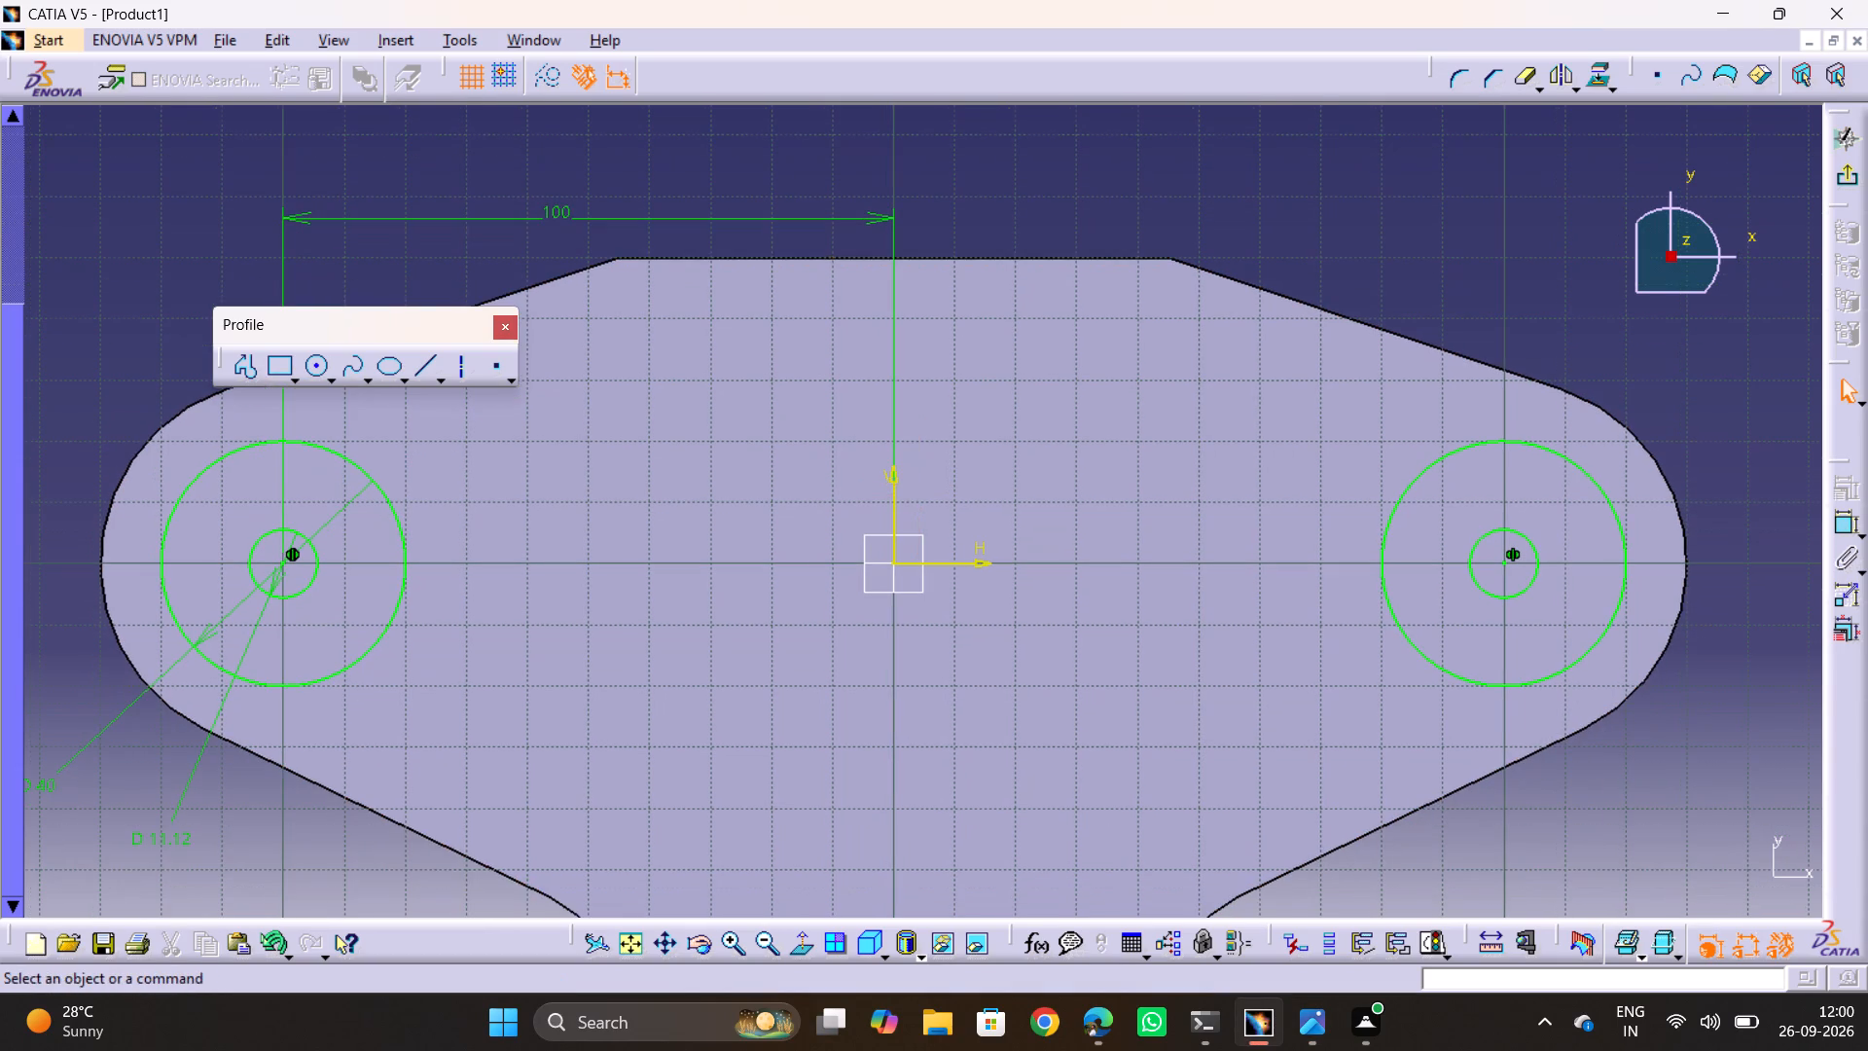
pyautogui.click(1064, 167)
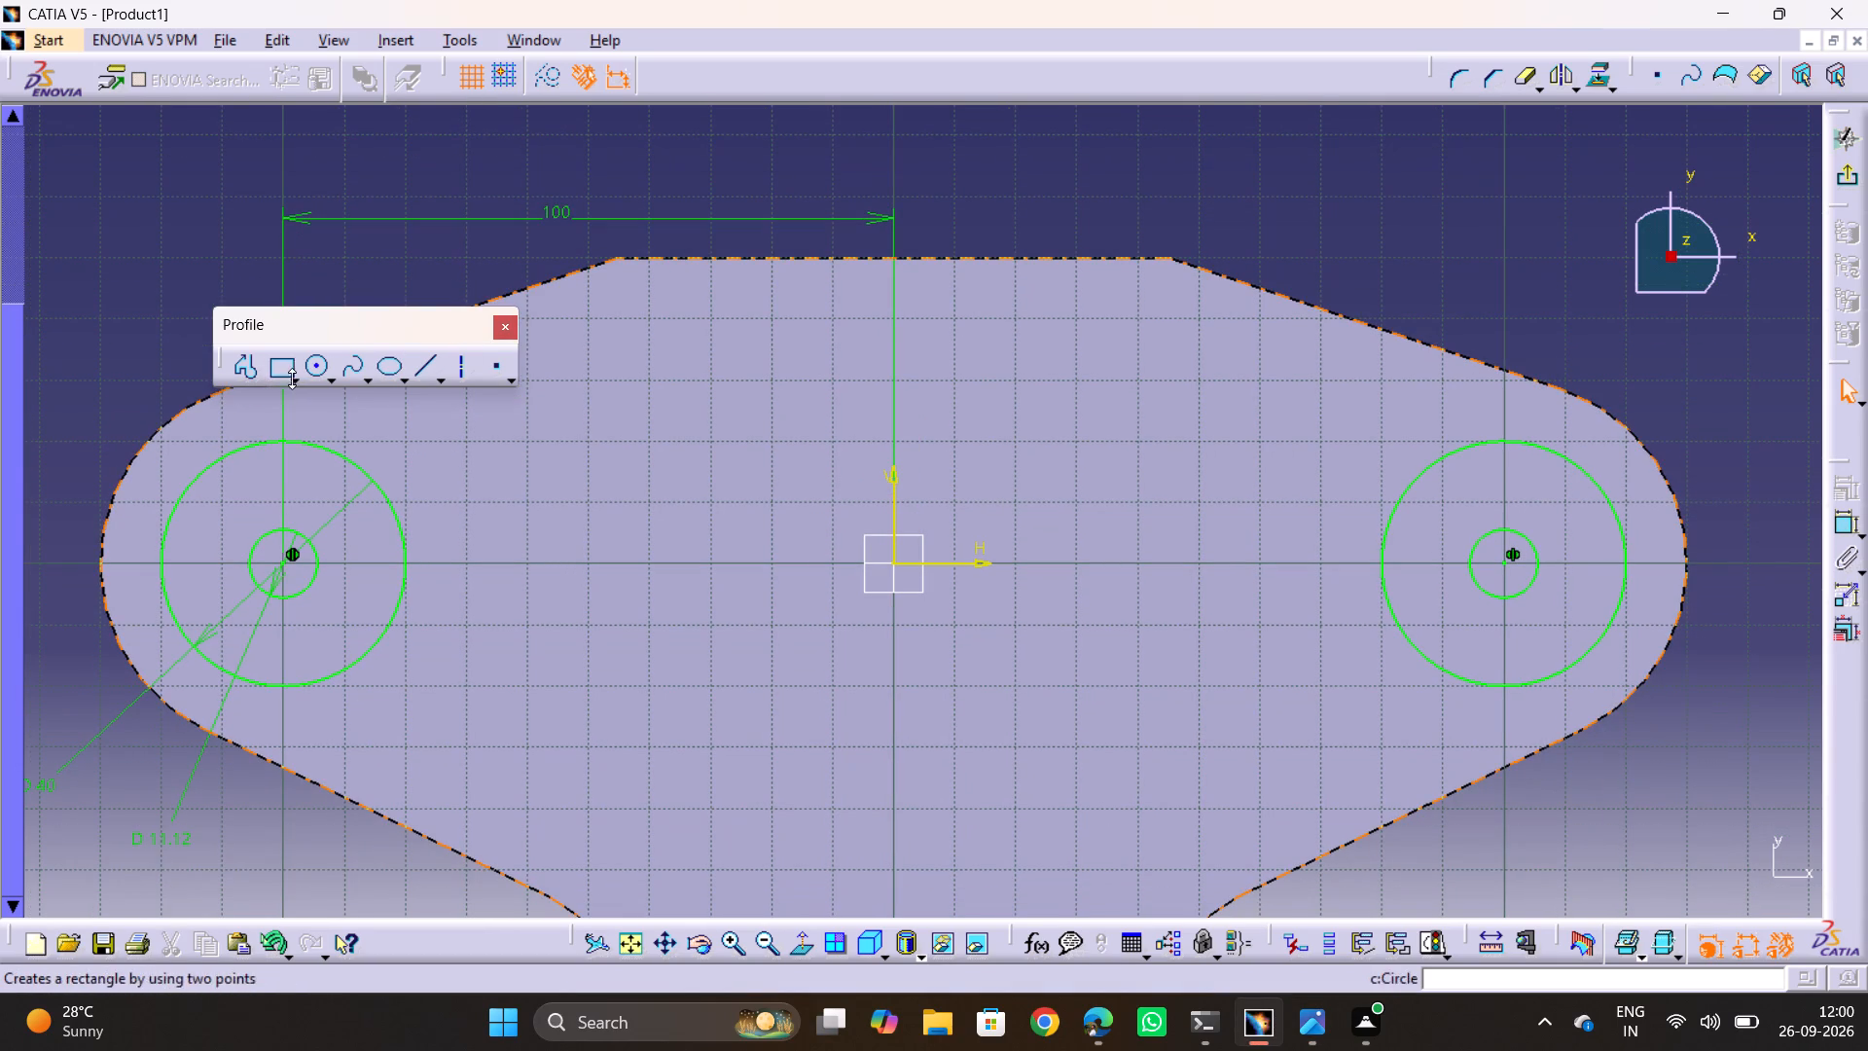
pyautogui.click(294, 382)
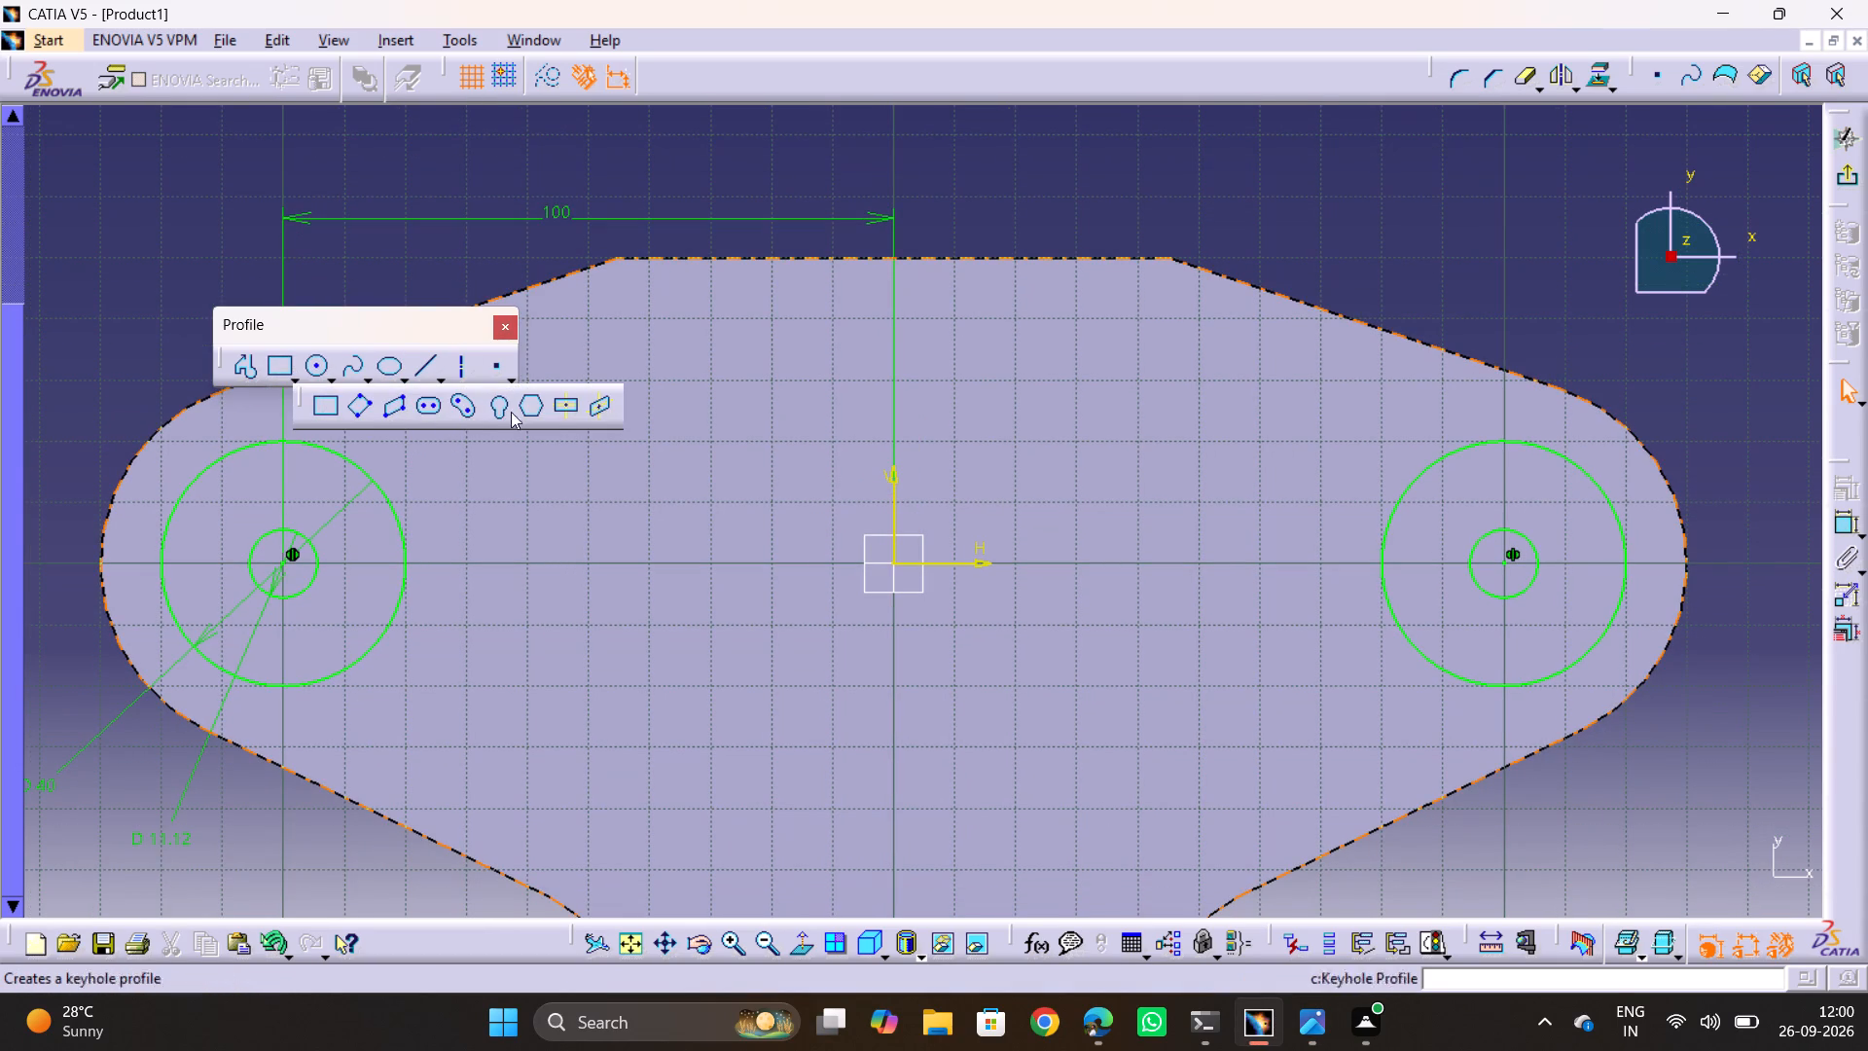
pyautogui.click(555, 411)
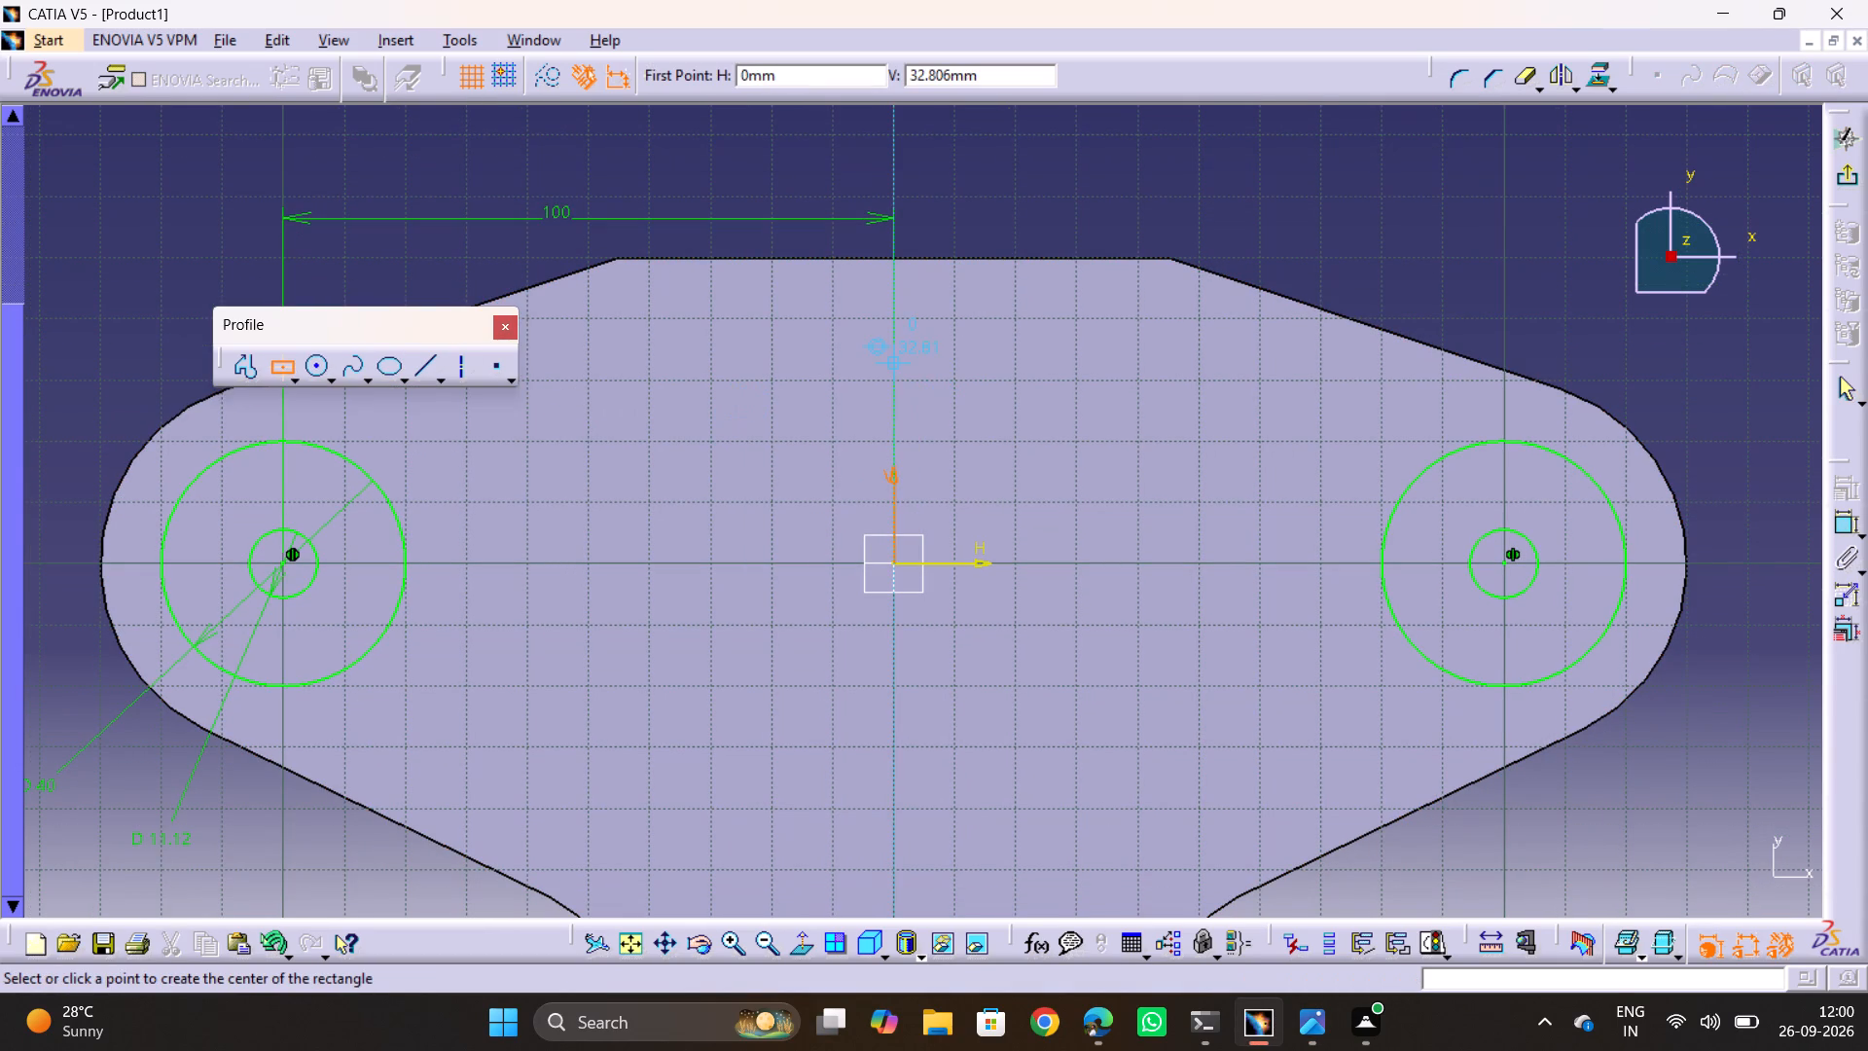
pyautogui.click(893, 364)
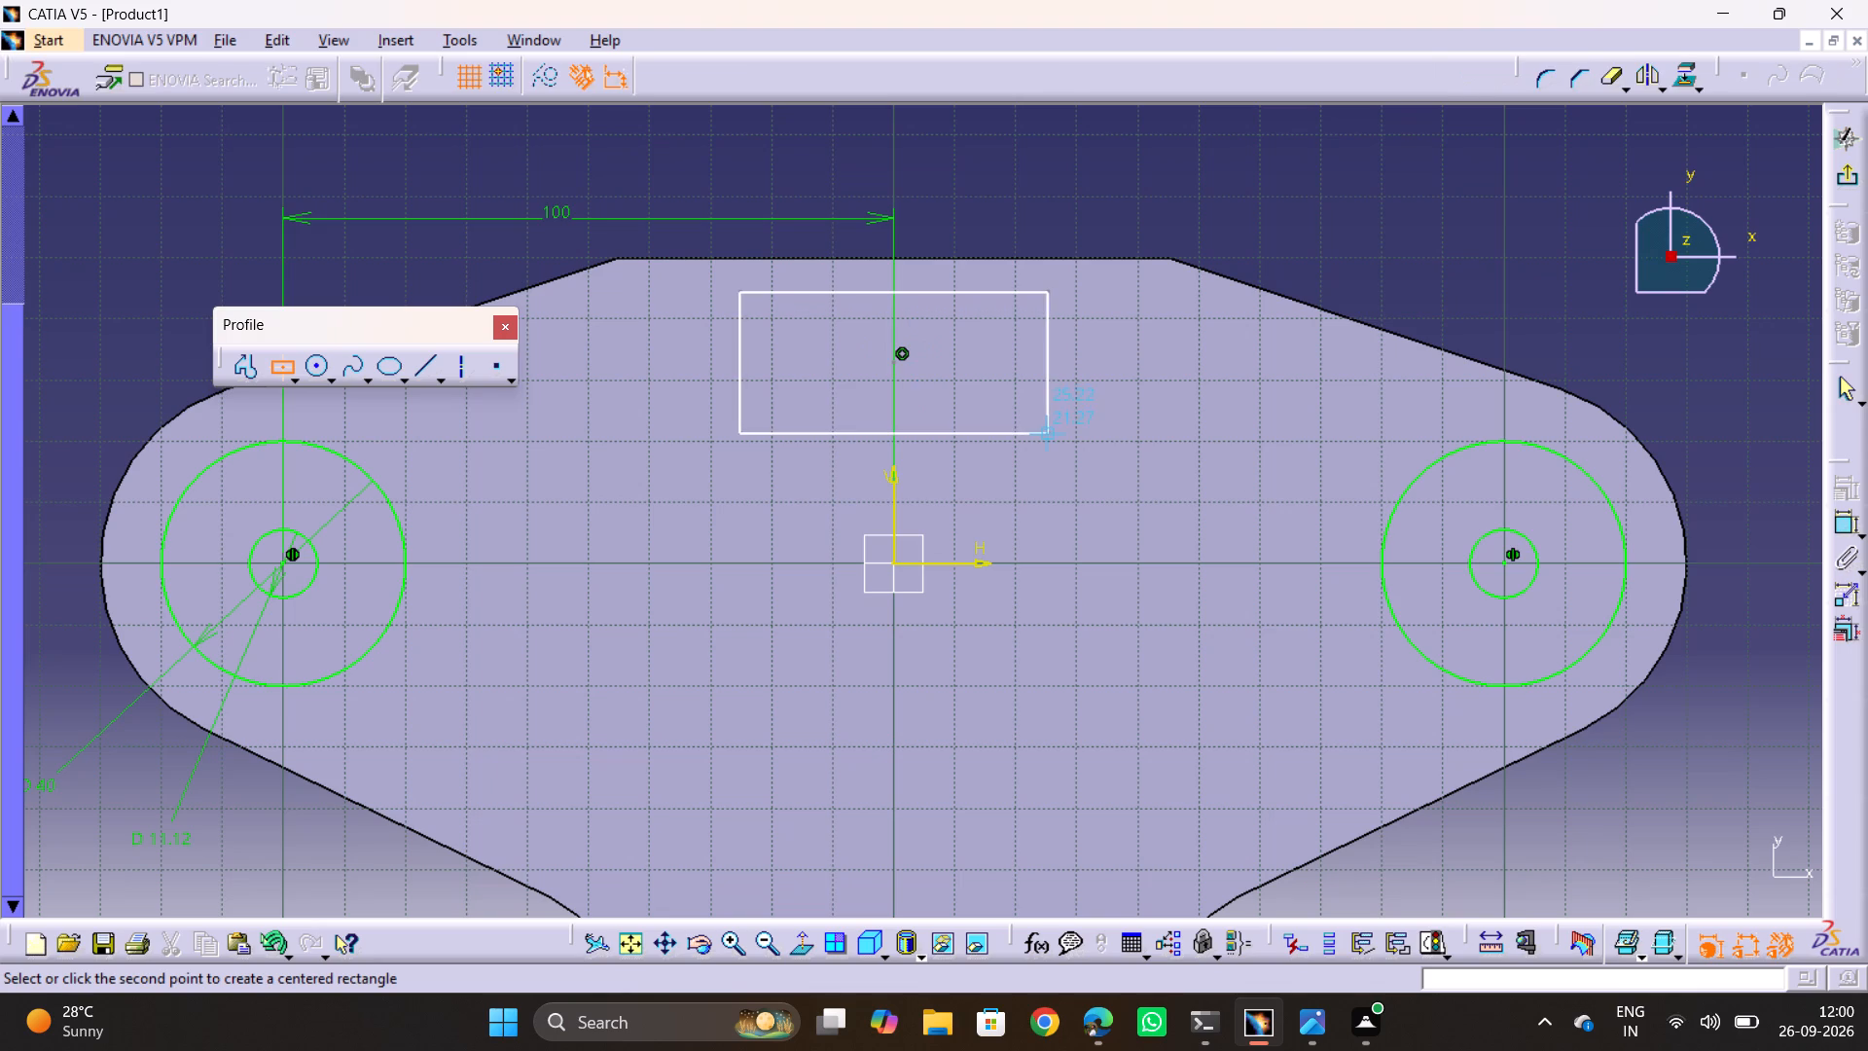
pyautogui.click(1076, 440)
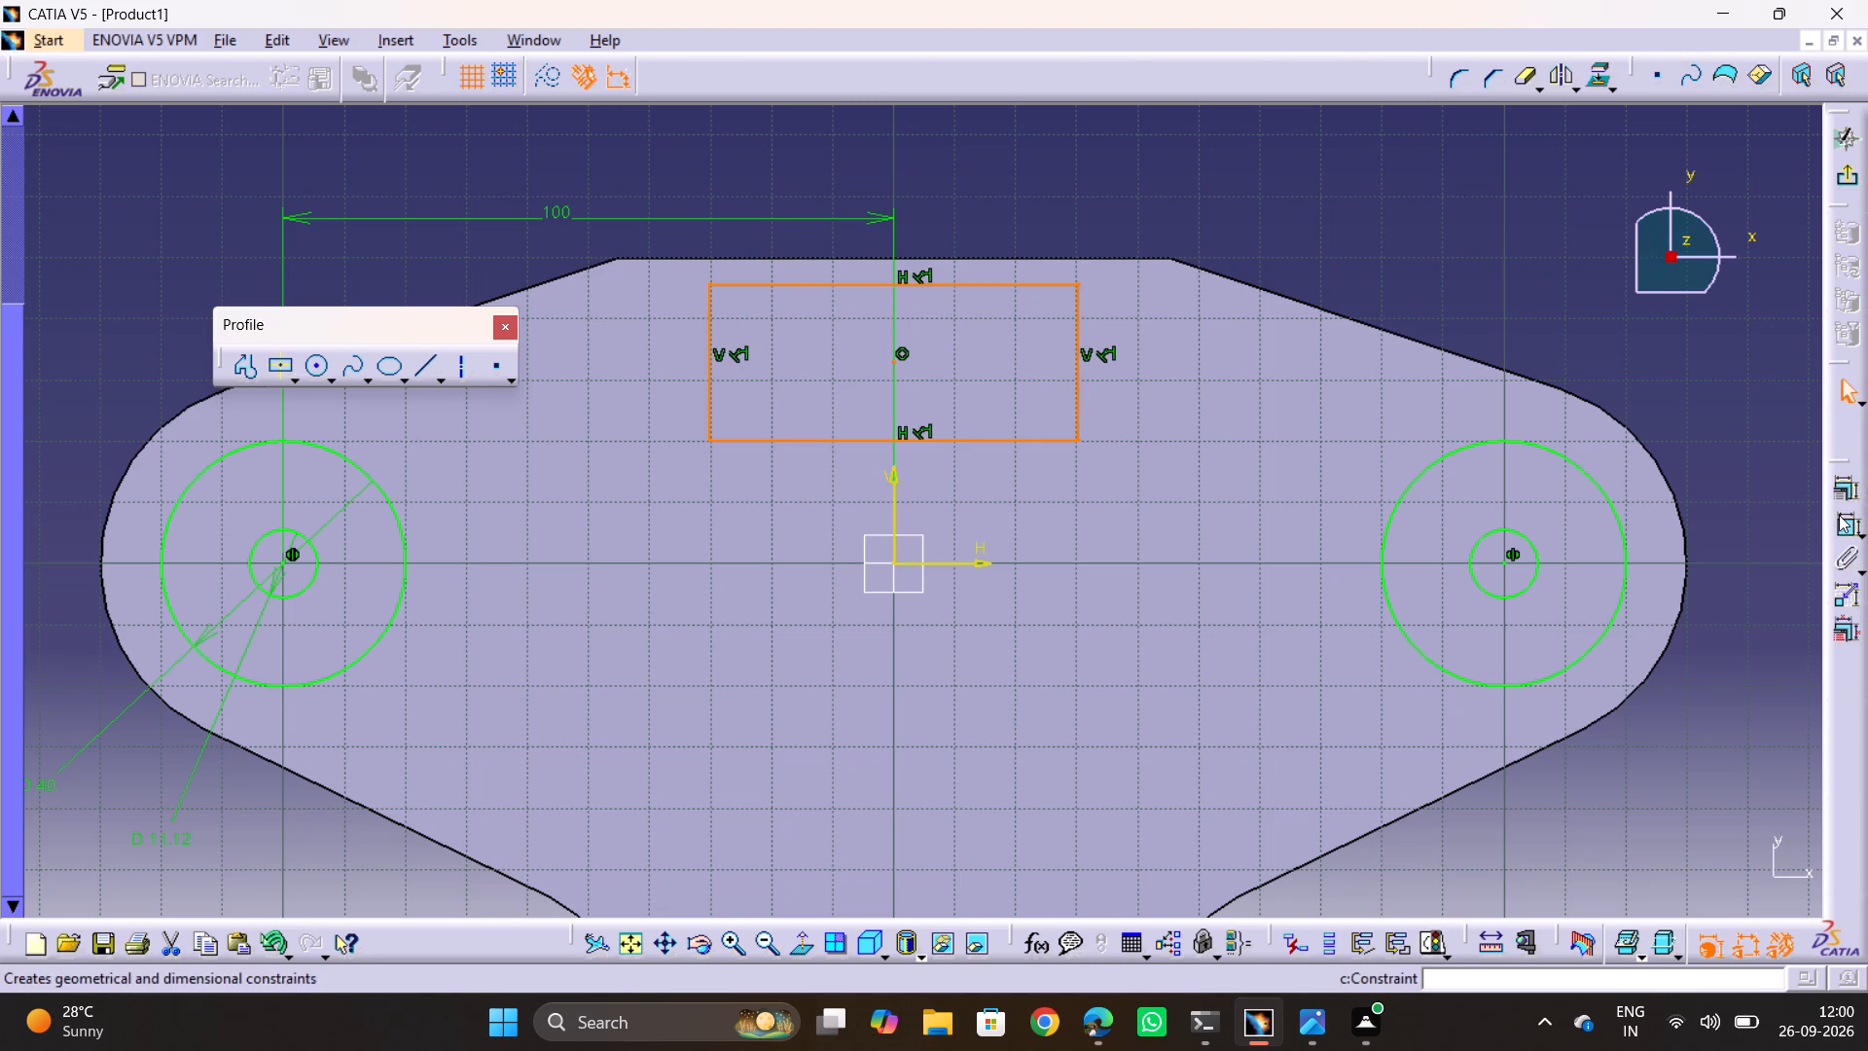
# Dimension the rectangle's width and set it to 100 mm.
pyautogui.click(1839, 518)
pyautogui.click(931, 287)
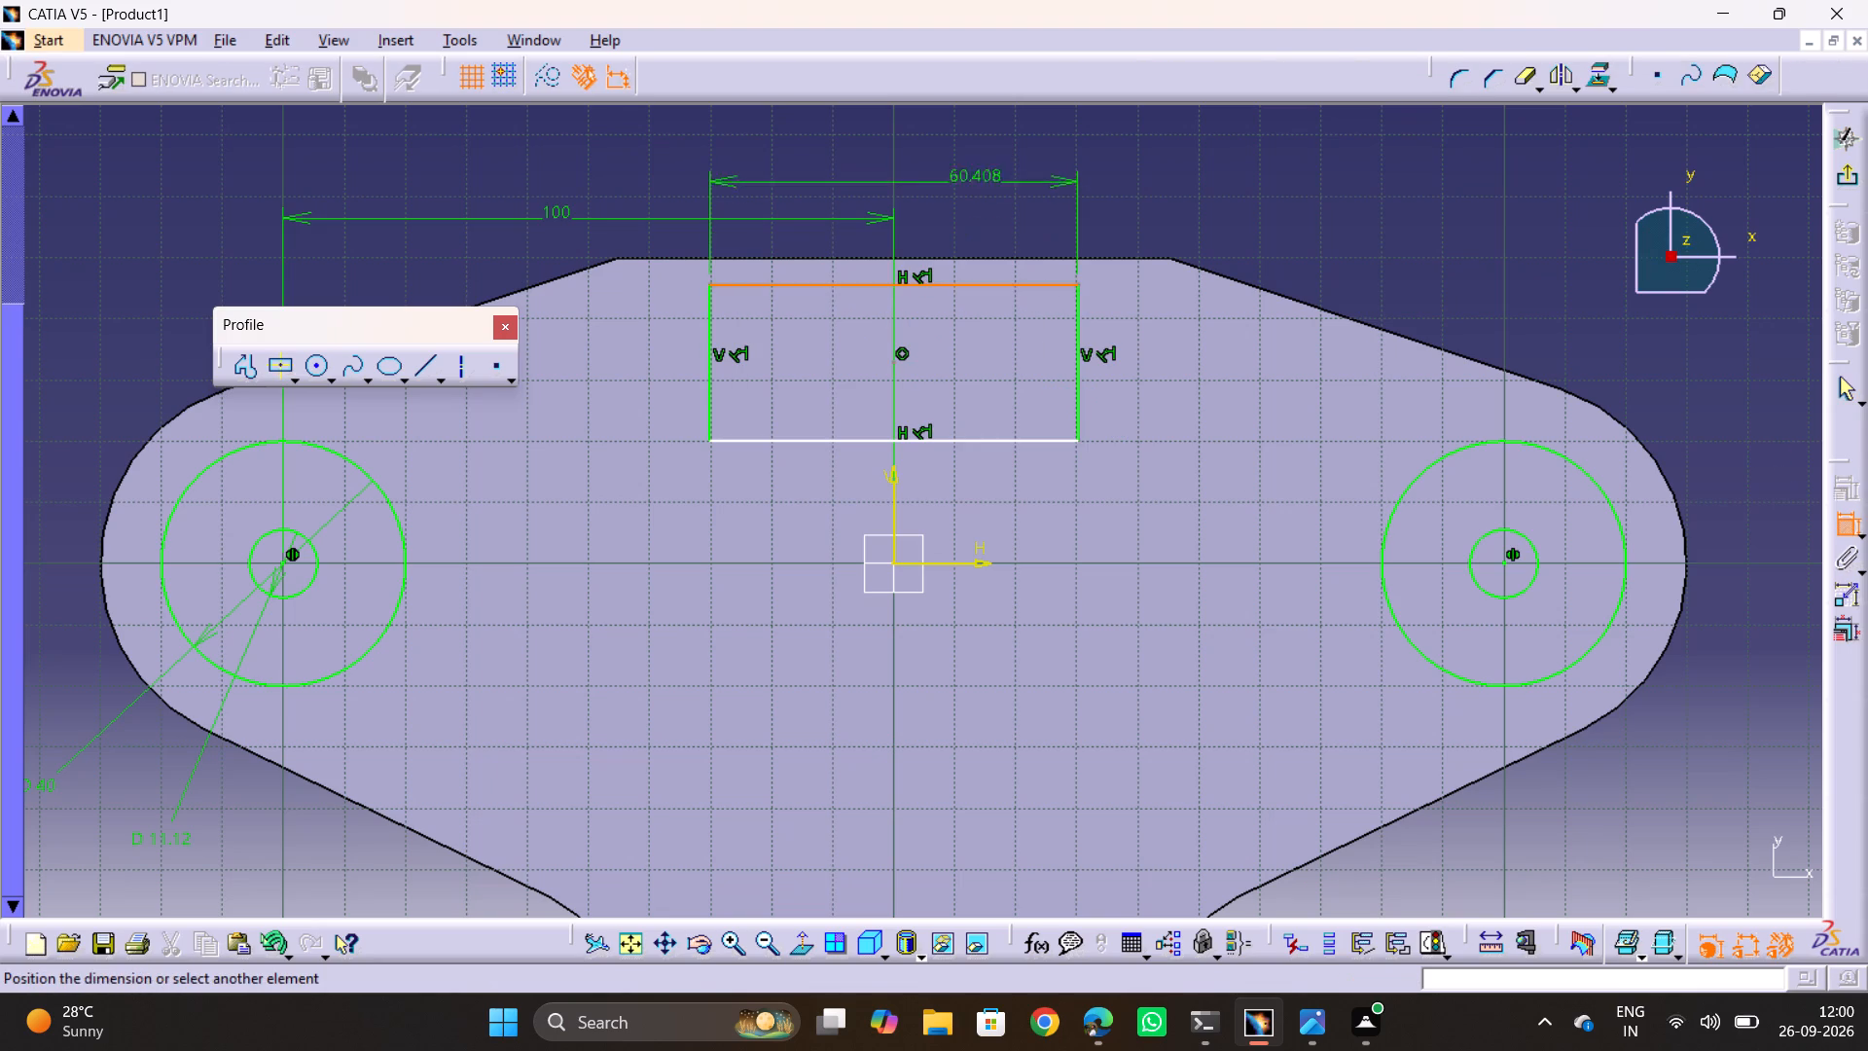
pyautogui.click(916, 162)
pyautogui.doubleClick(917, 162)
pyautogui.write('100')
pyautogui.press('Return')
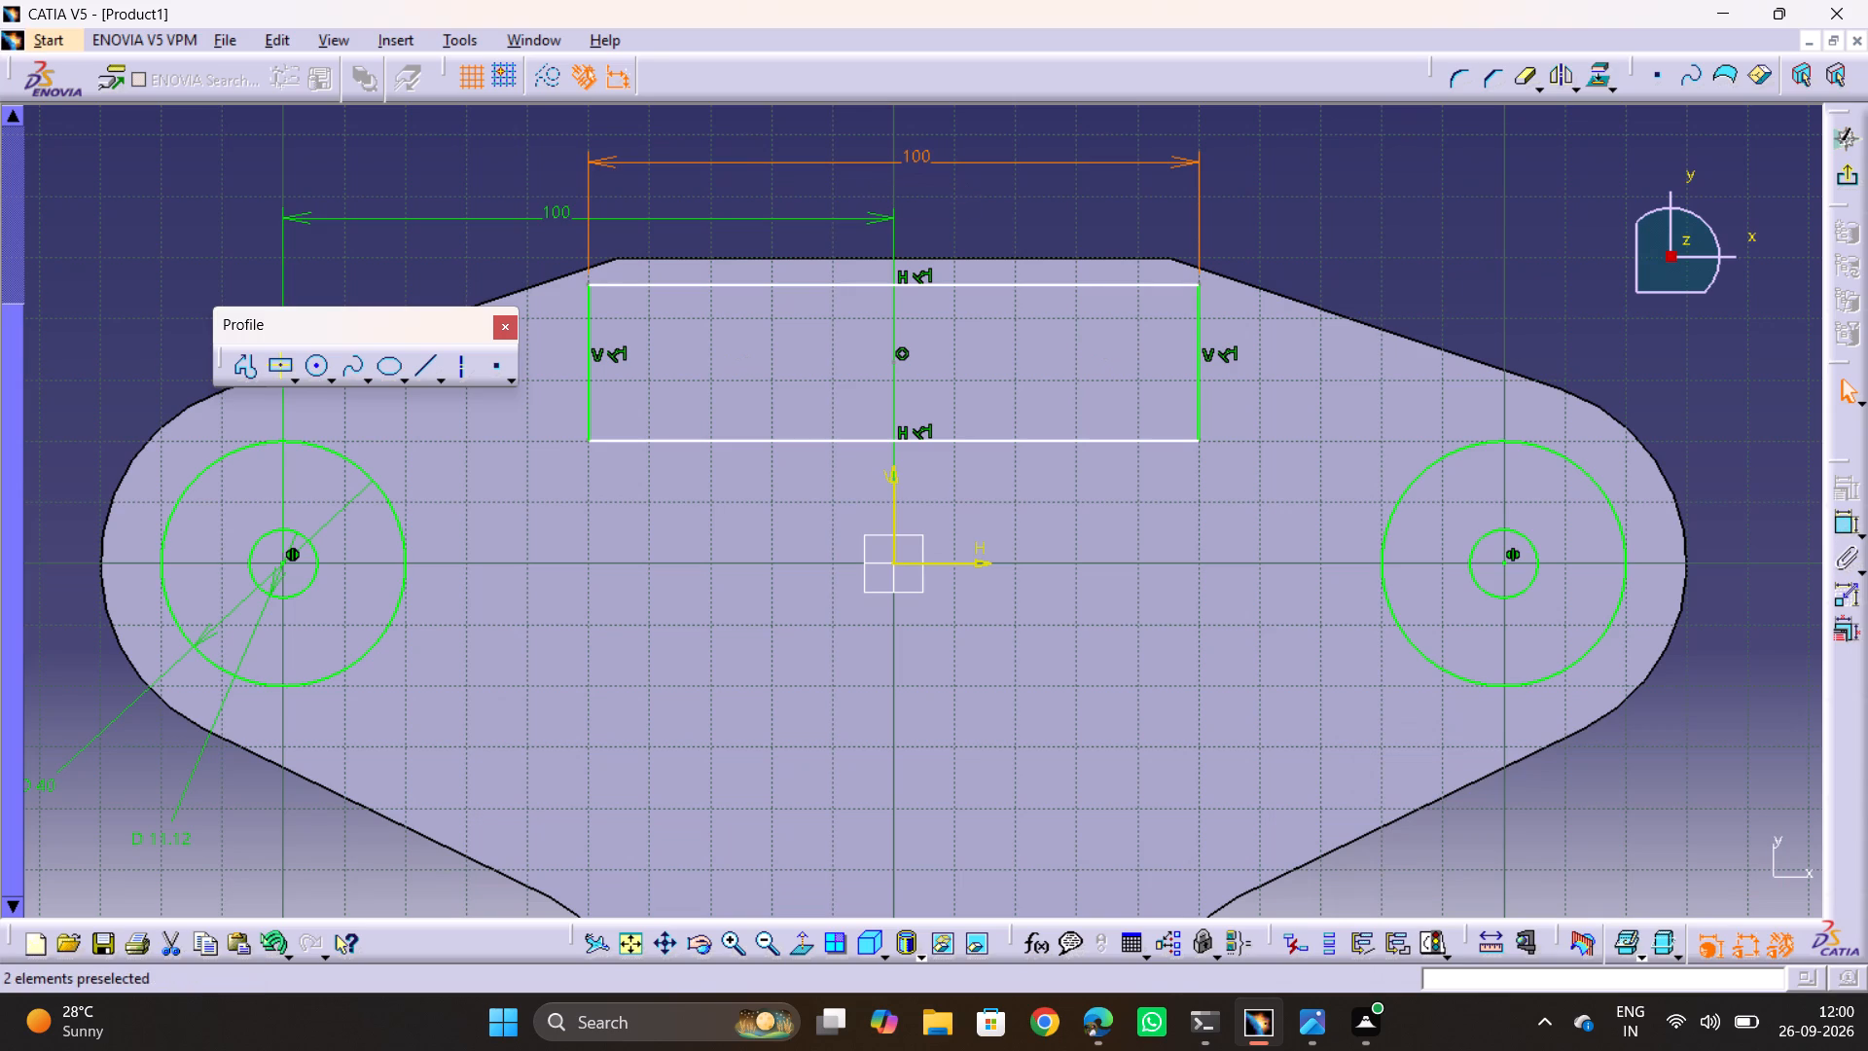
pyautogui.click(1373, 242)
# Check 1.jpg and dimension the offset between the plate's top edge and the rectangle's top edge.
pyautogui.hotkey('alt', 'Tab')
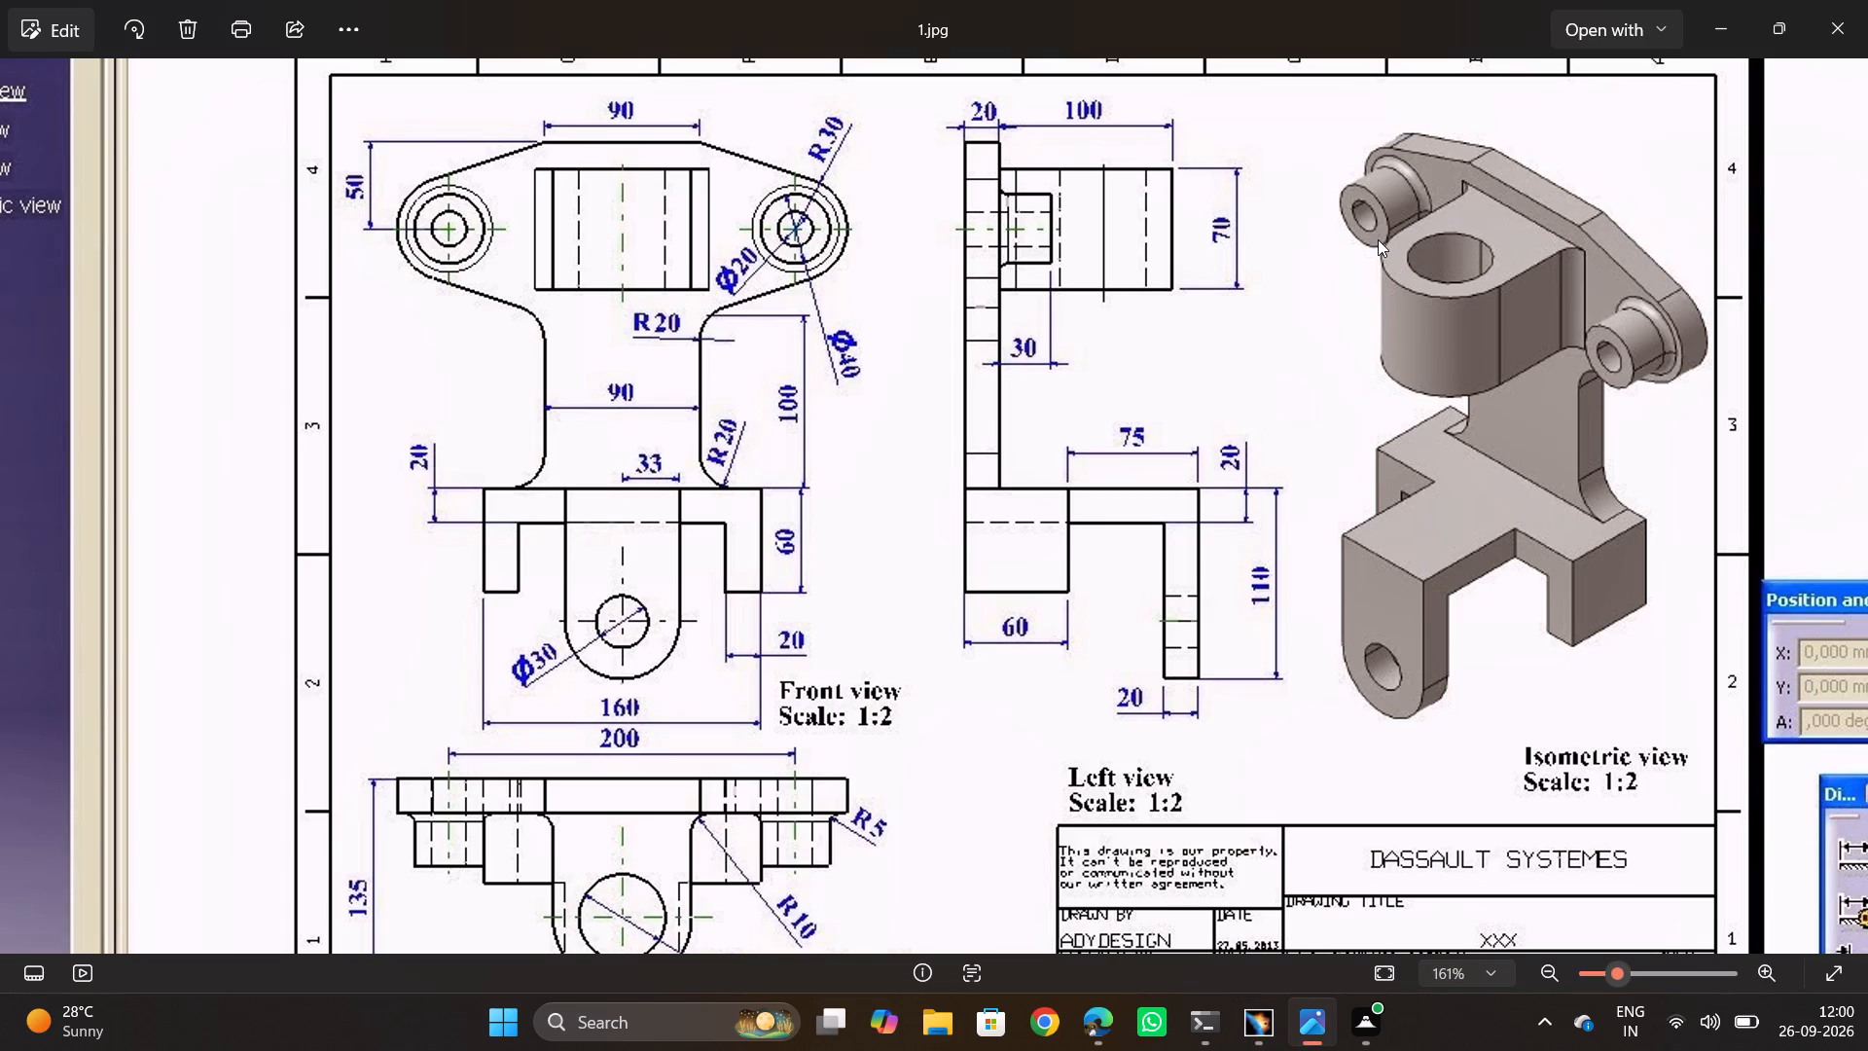
pyautogui.hotkey('alt', 'Tab')
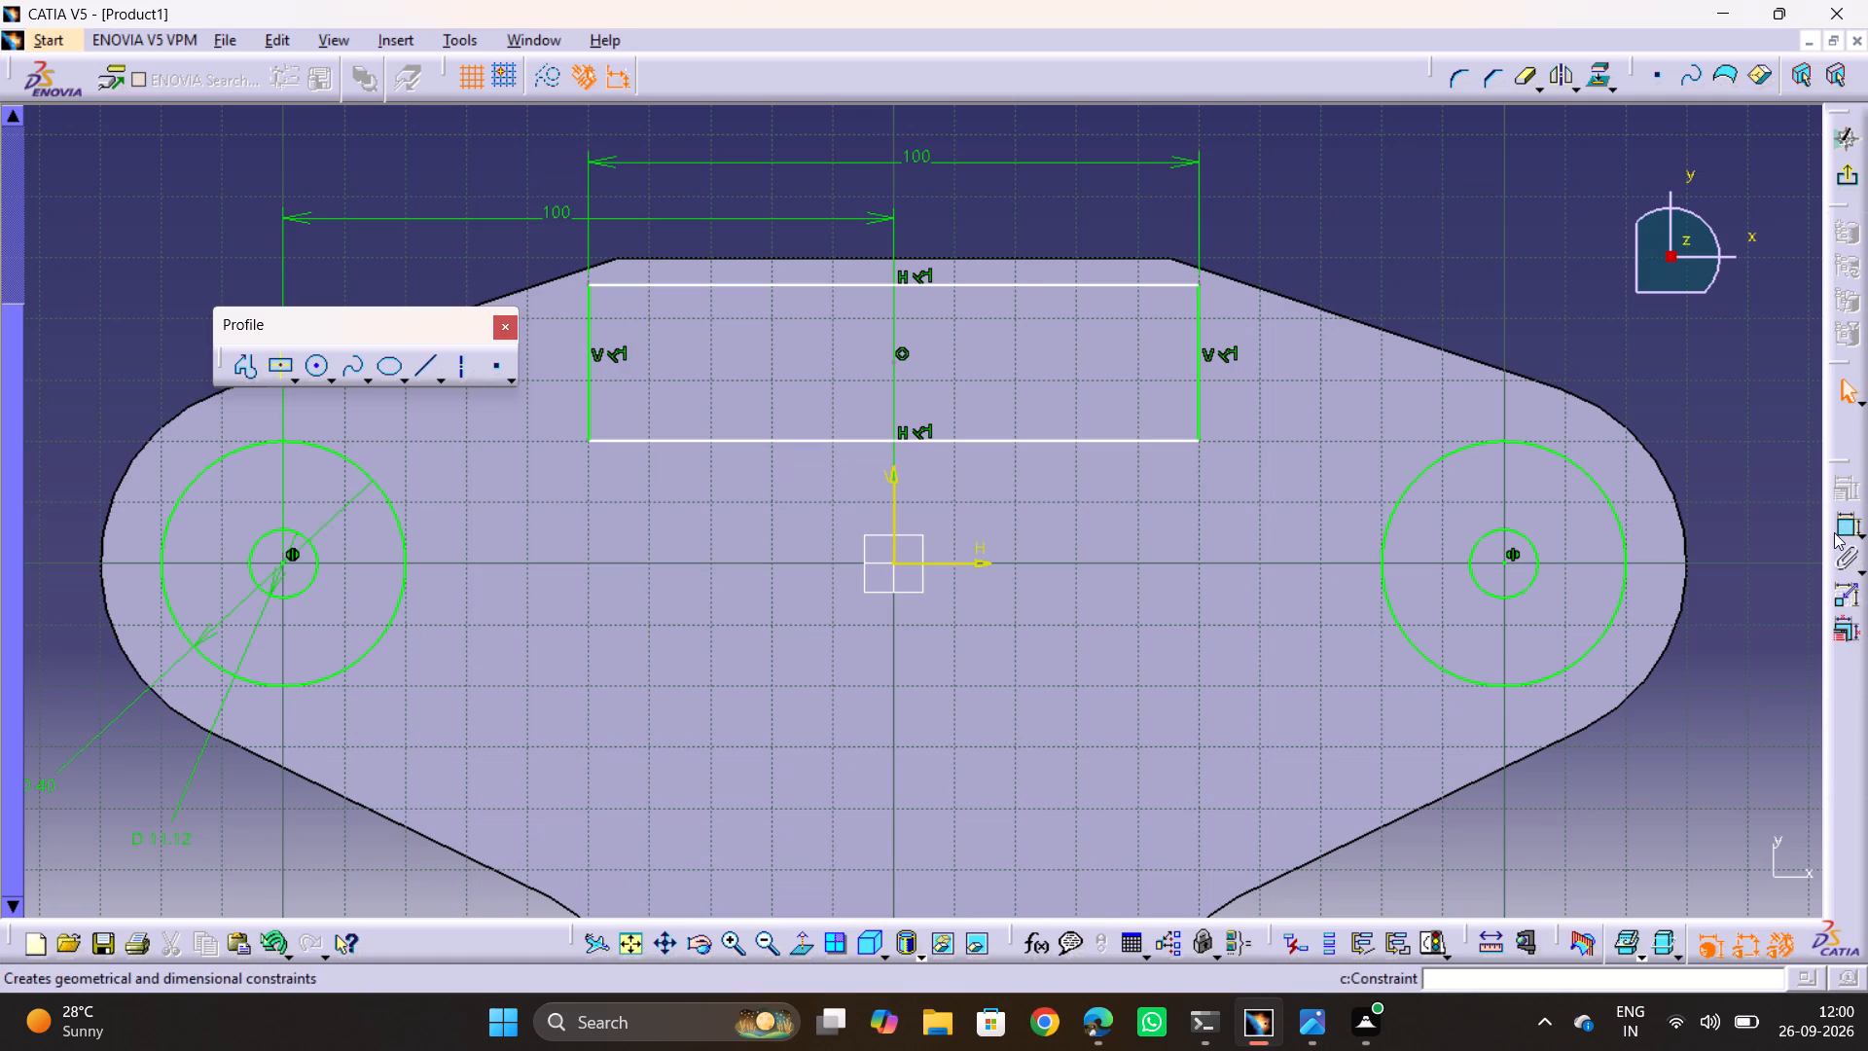
pyautogui.click(1849, 526)
pyautogui.click(1010, 256)
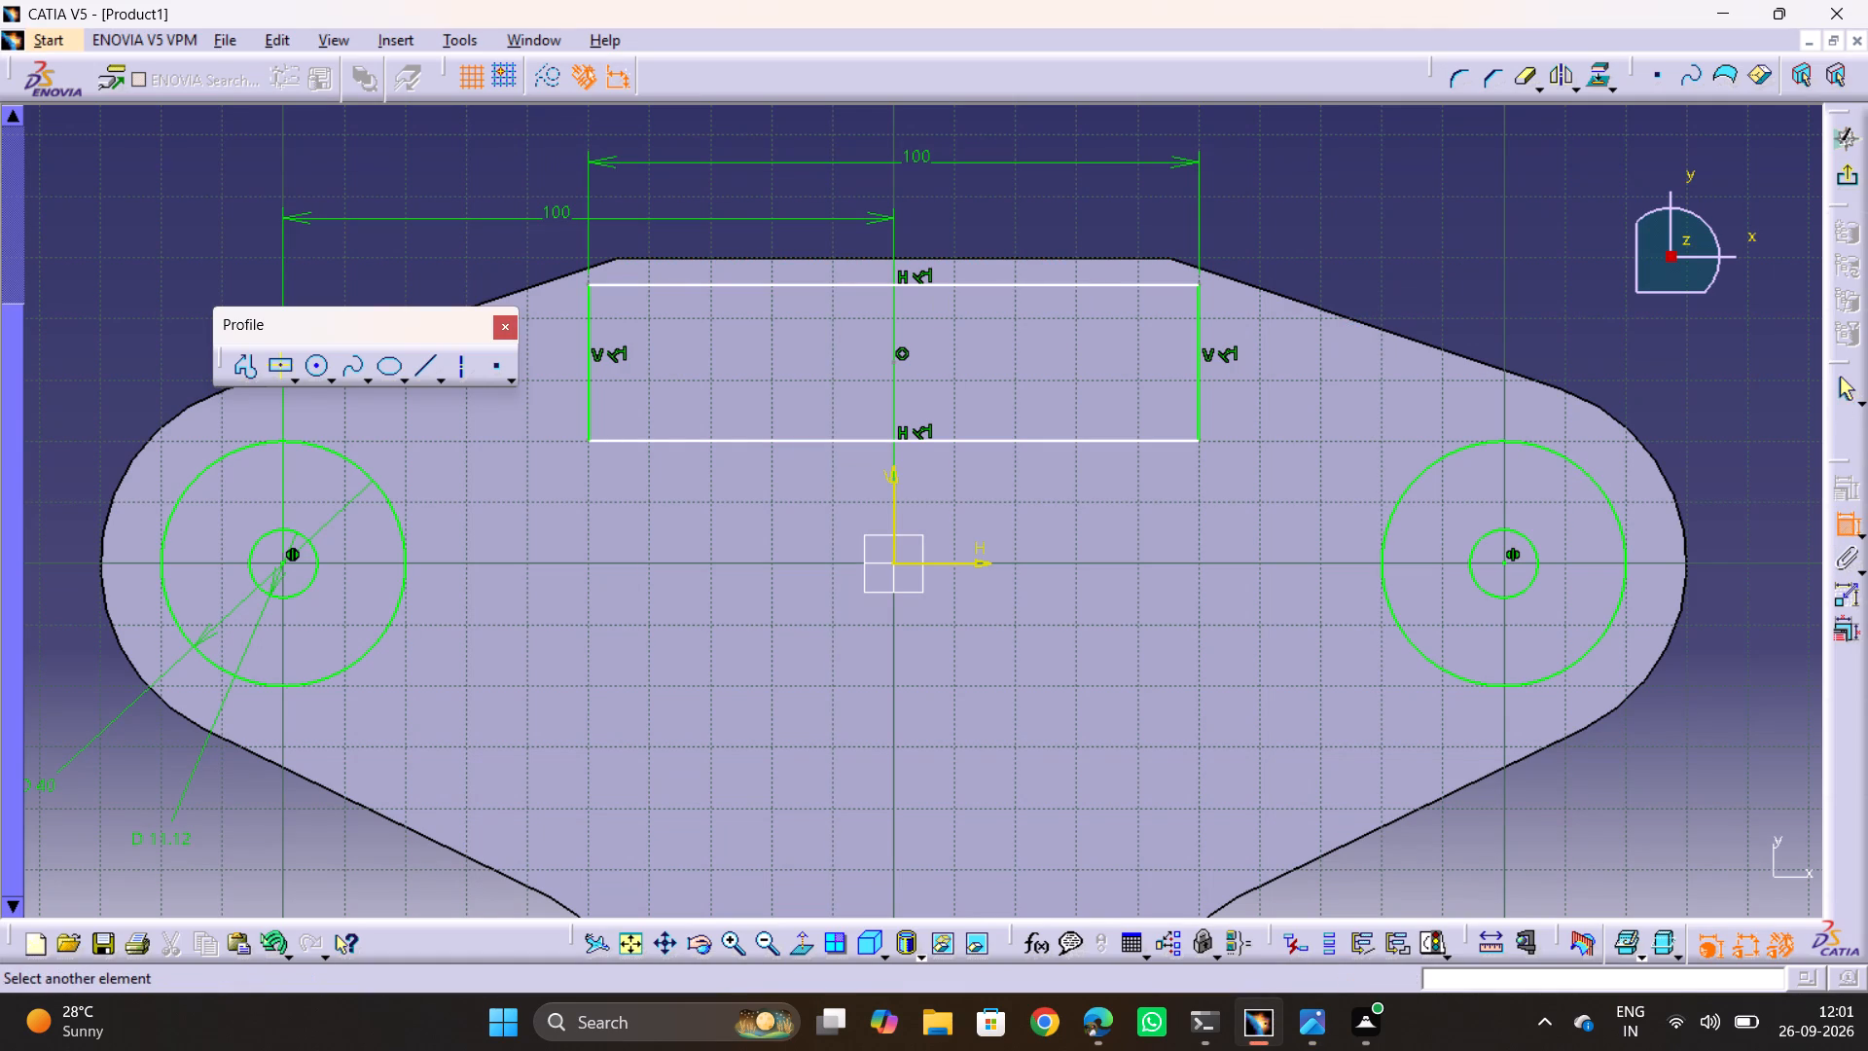
pyautogui.click(1013, 283)
pyautogui.click(1387, 232)
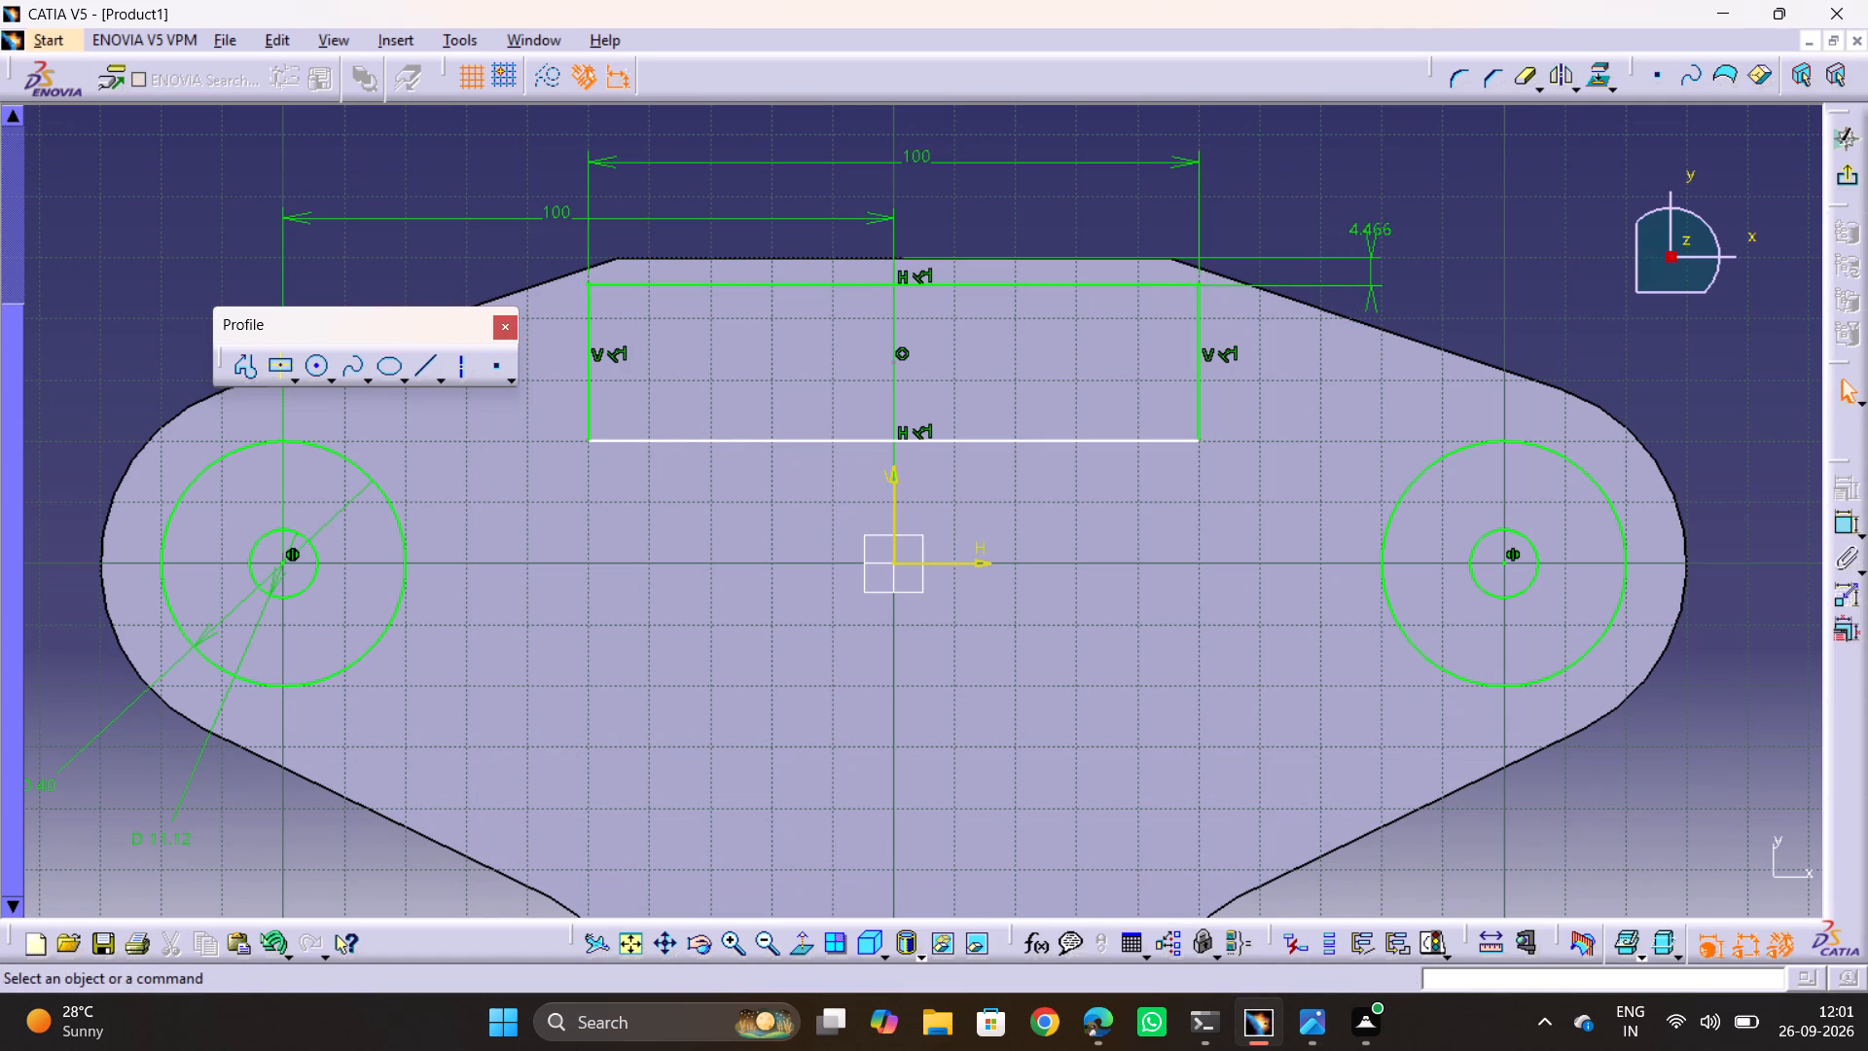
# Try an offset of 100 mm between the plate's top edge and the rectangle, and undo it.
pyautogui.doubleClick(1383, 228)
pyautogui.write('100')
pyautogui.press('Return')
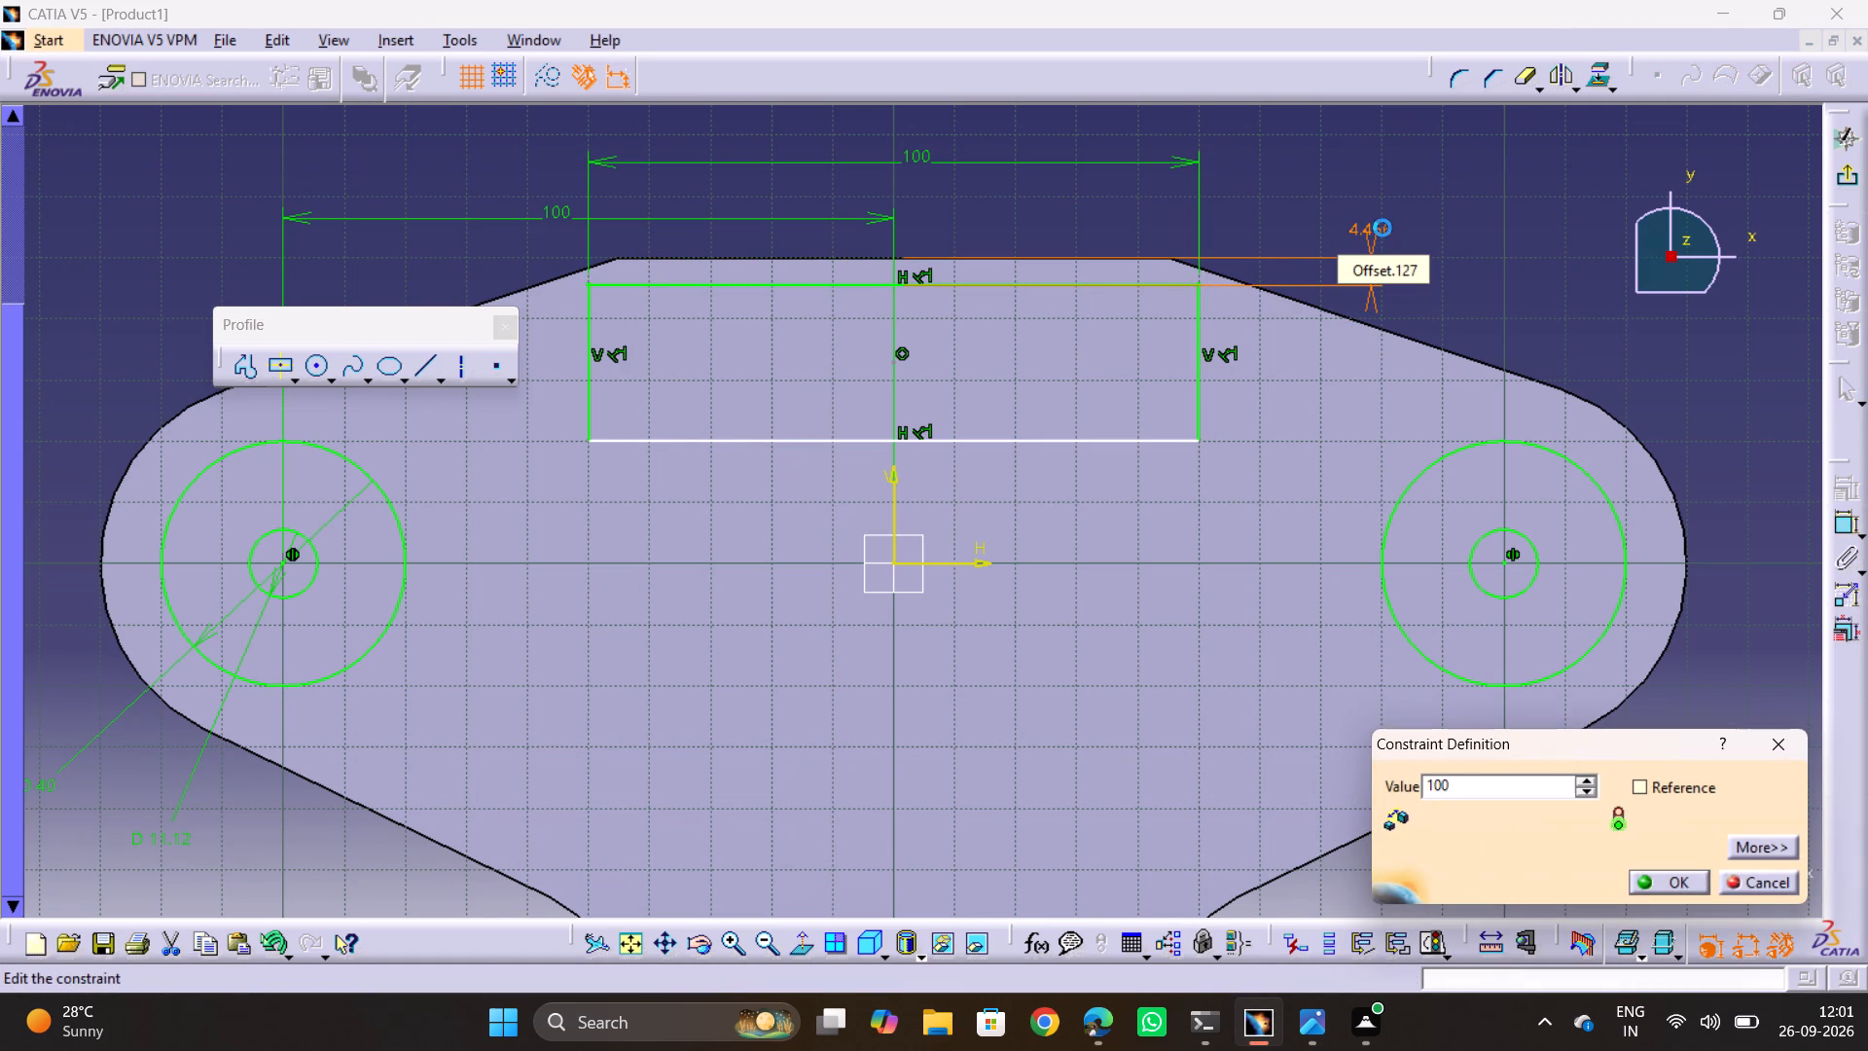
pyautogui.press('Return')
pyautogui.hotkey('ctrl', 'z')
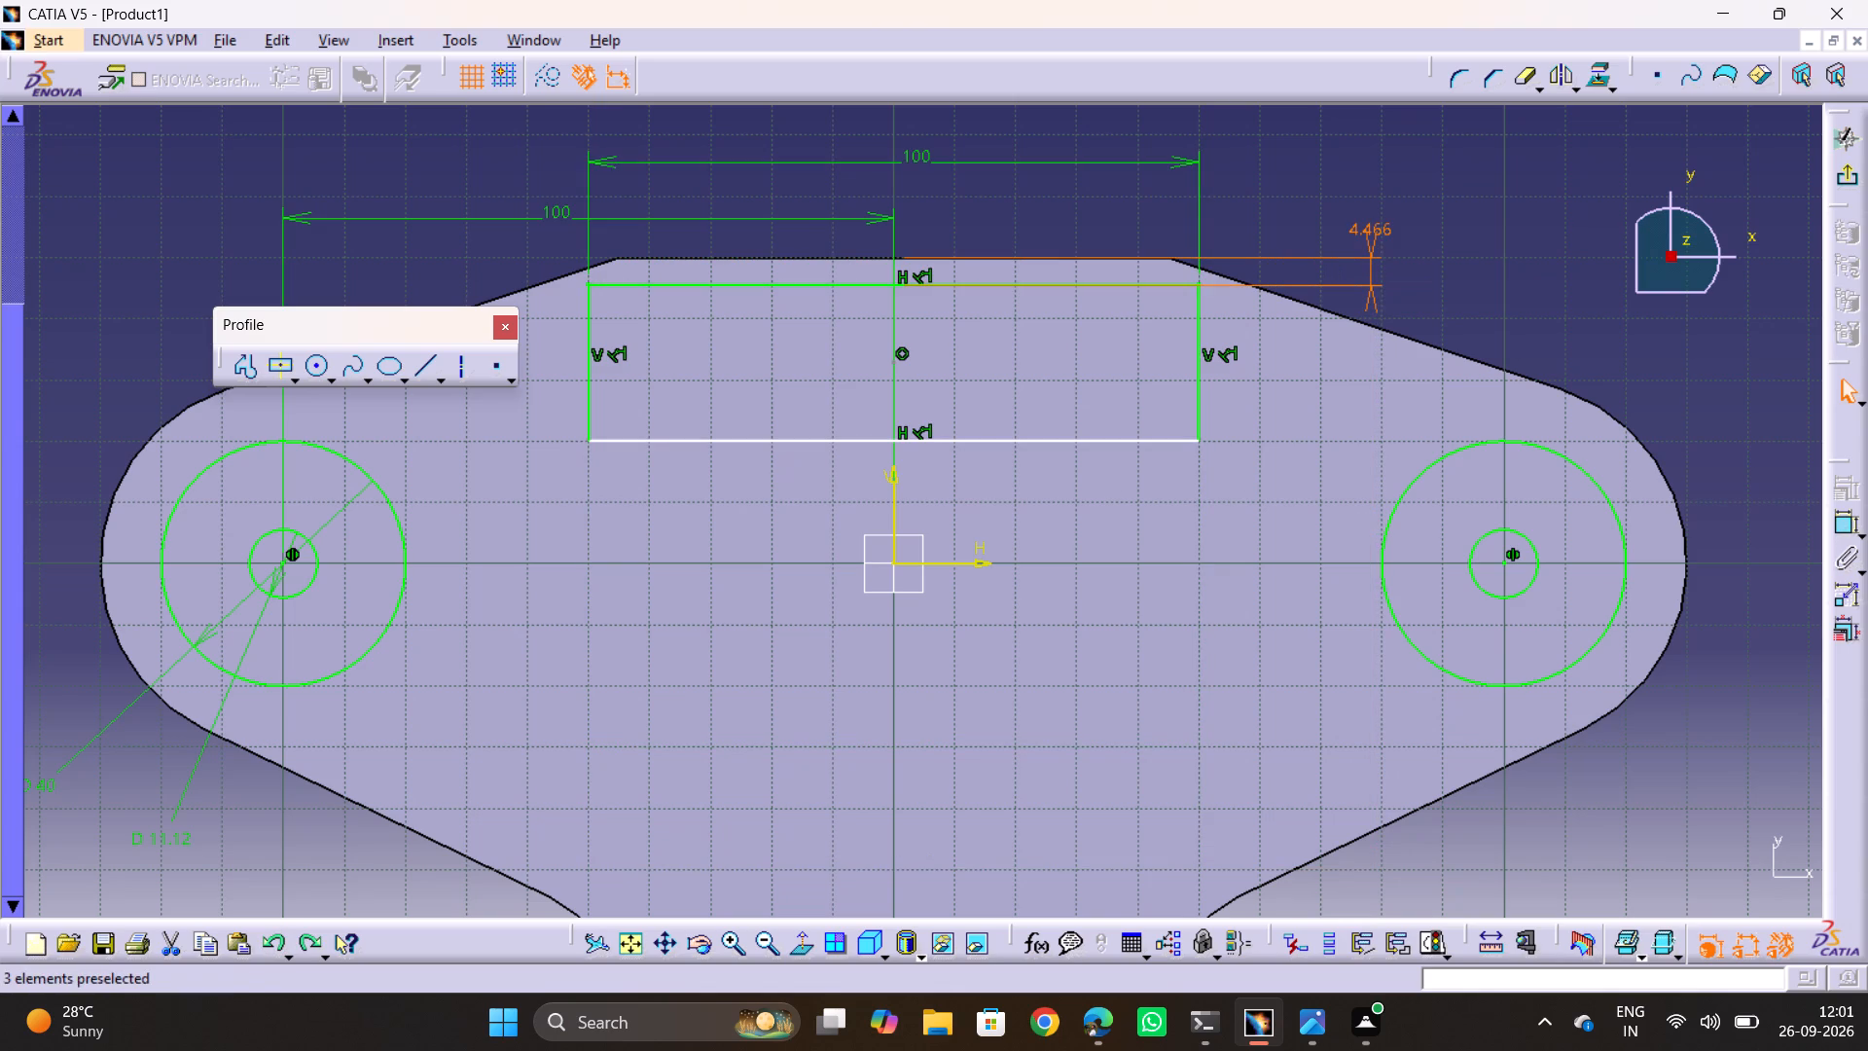
# Set the offset between the plate's top edge and the rectangle's top edge to 10 mm.
pyautogui.doubleClick(1386, 229)
pyautogui.write('10')
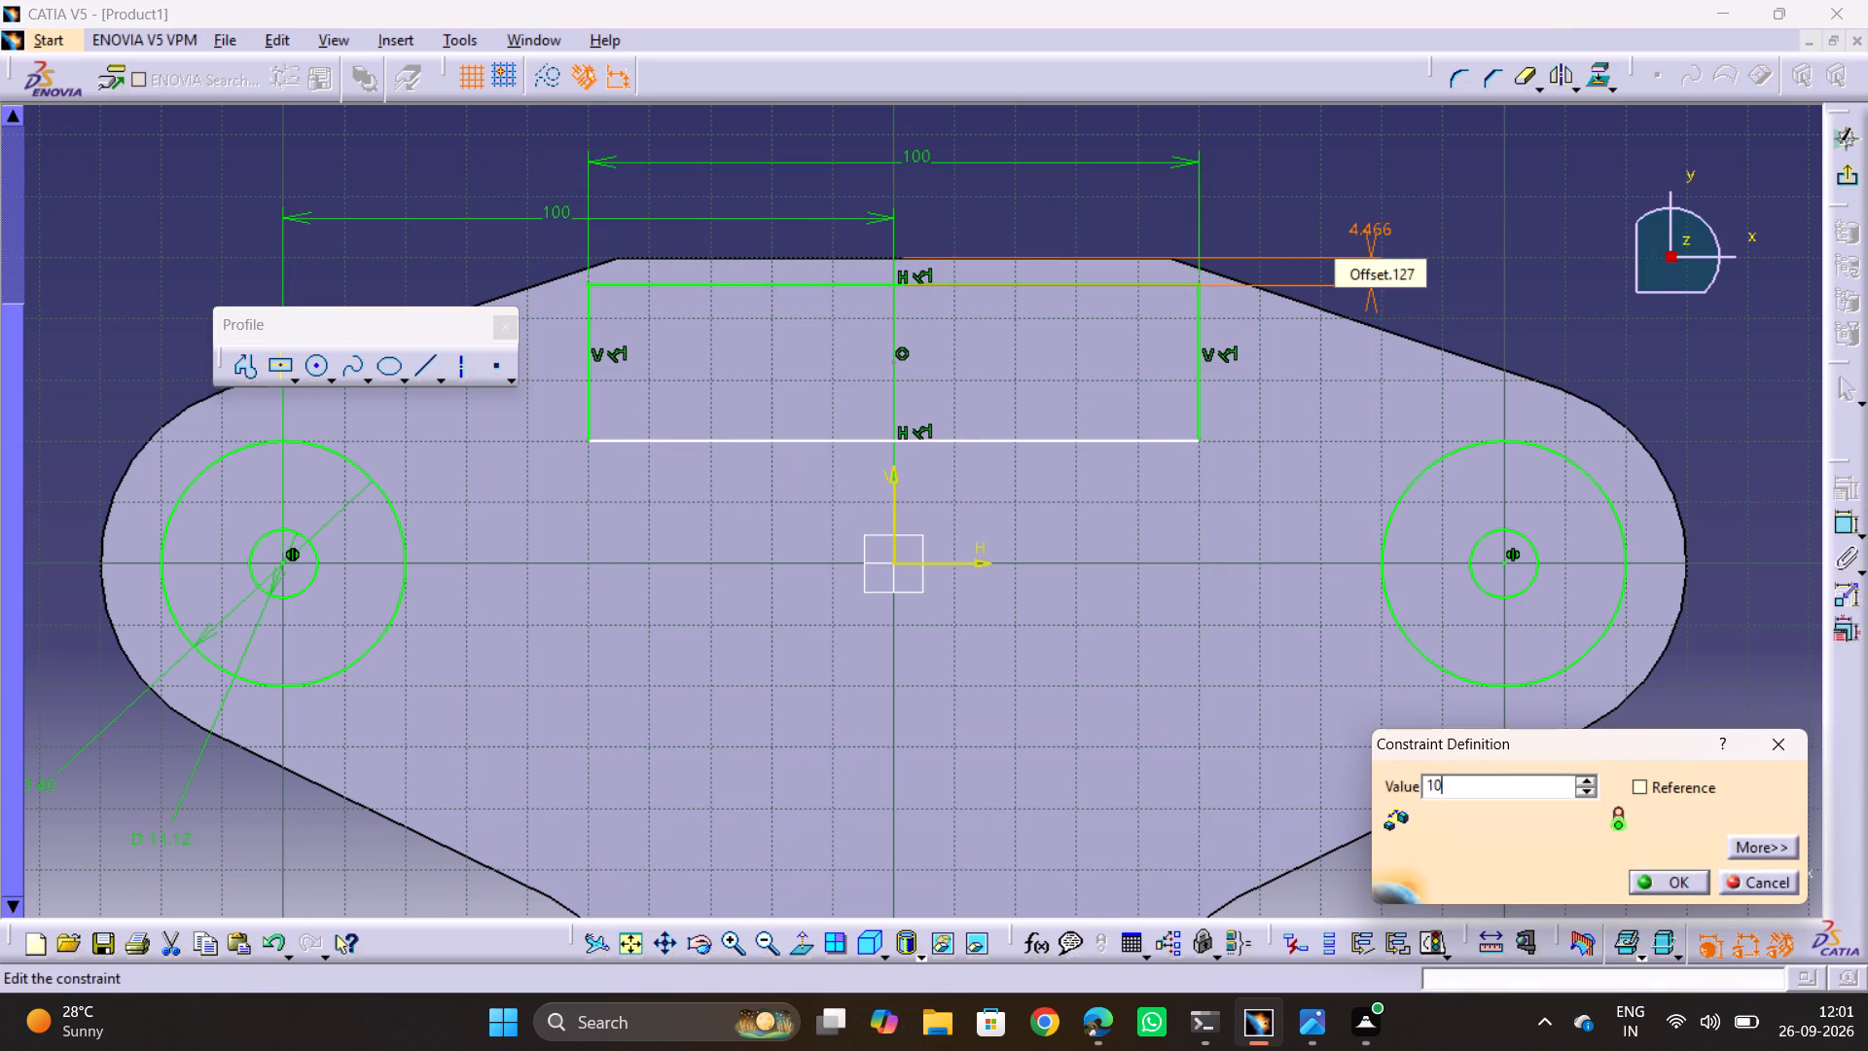
pyautogui.press('Return')
pyautogui.click(1484, 209)
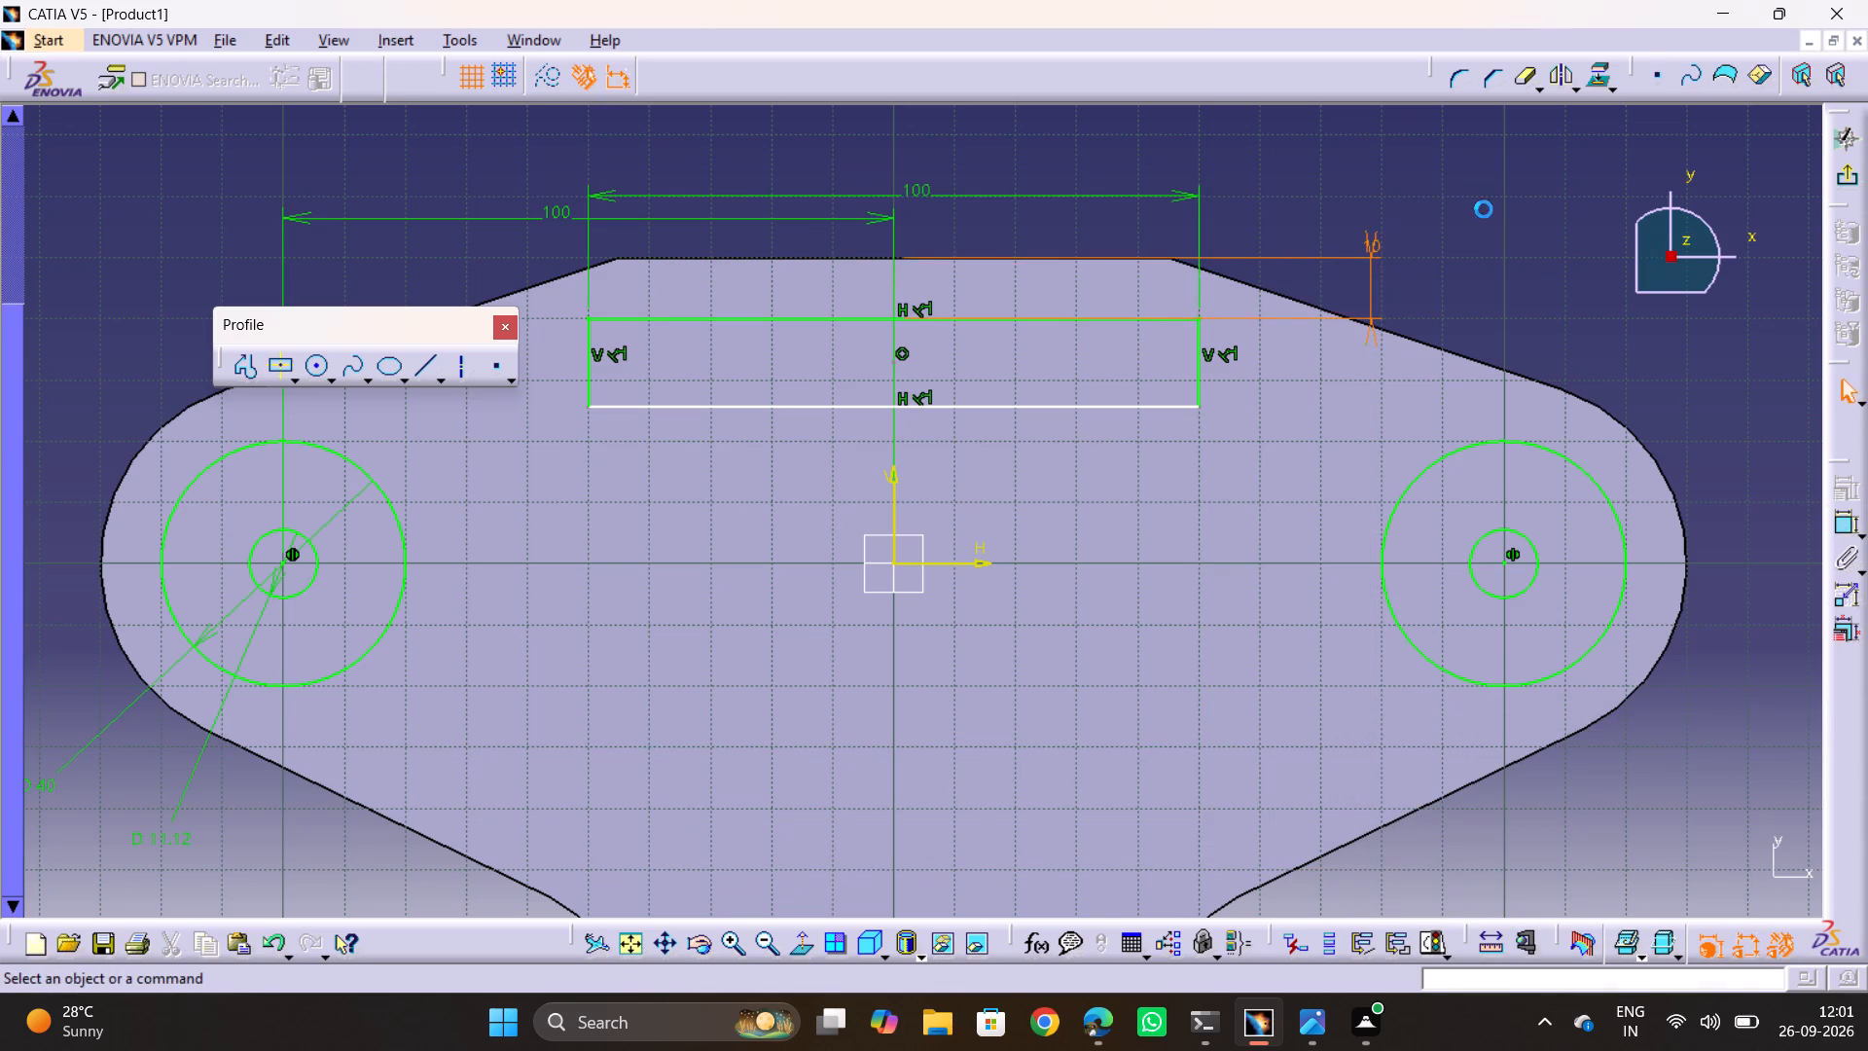
# Check the block height in 1.jpg, dimension the rectangle's vertical side and set it to 70 mm.
pyautogui.hotkey('alt', 'Tab')
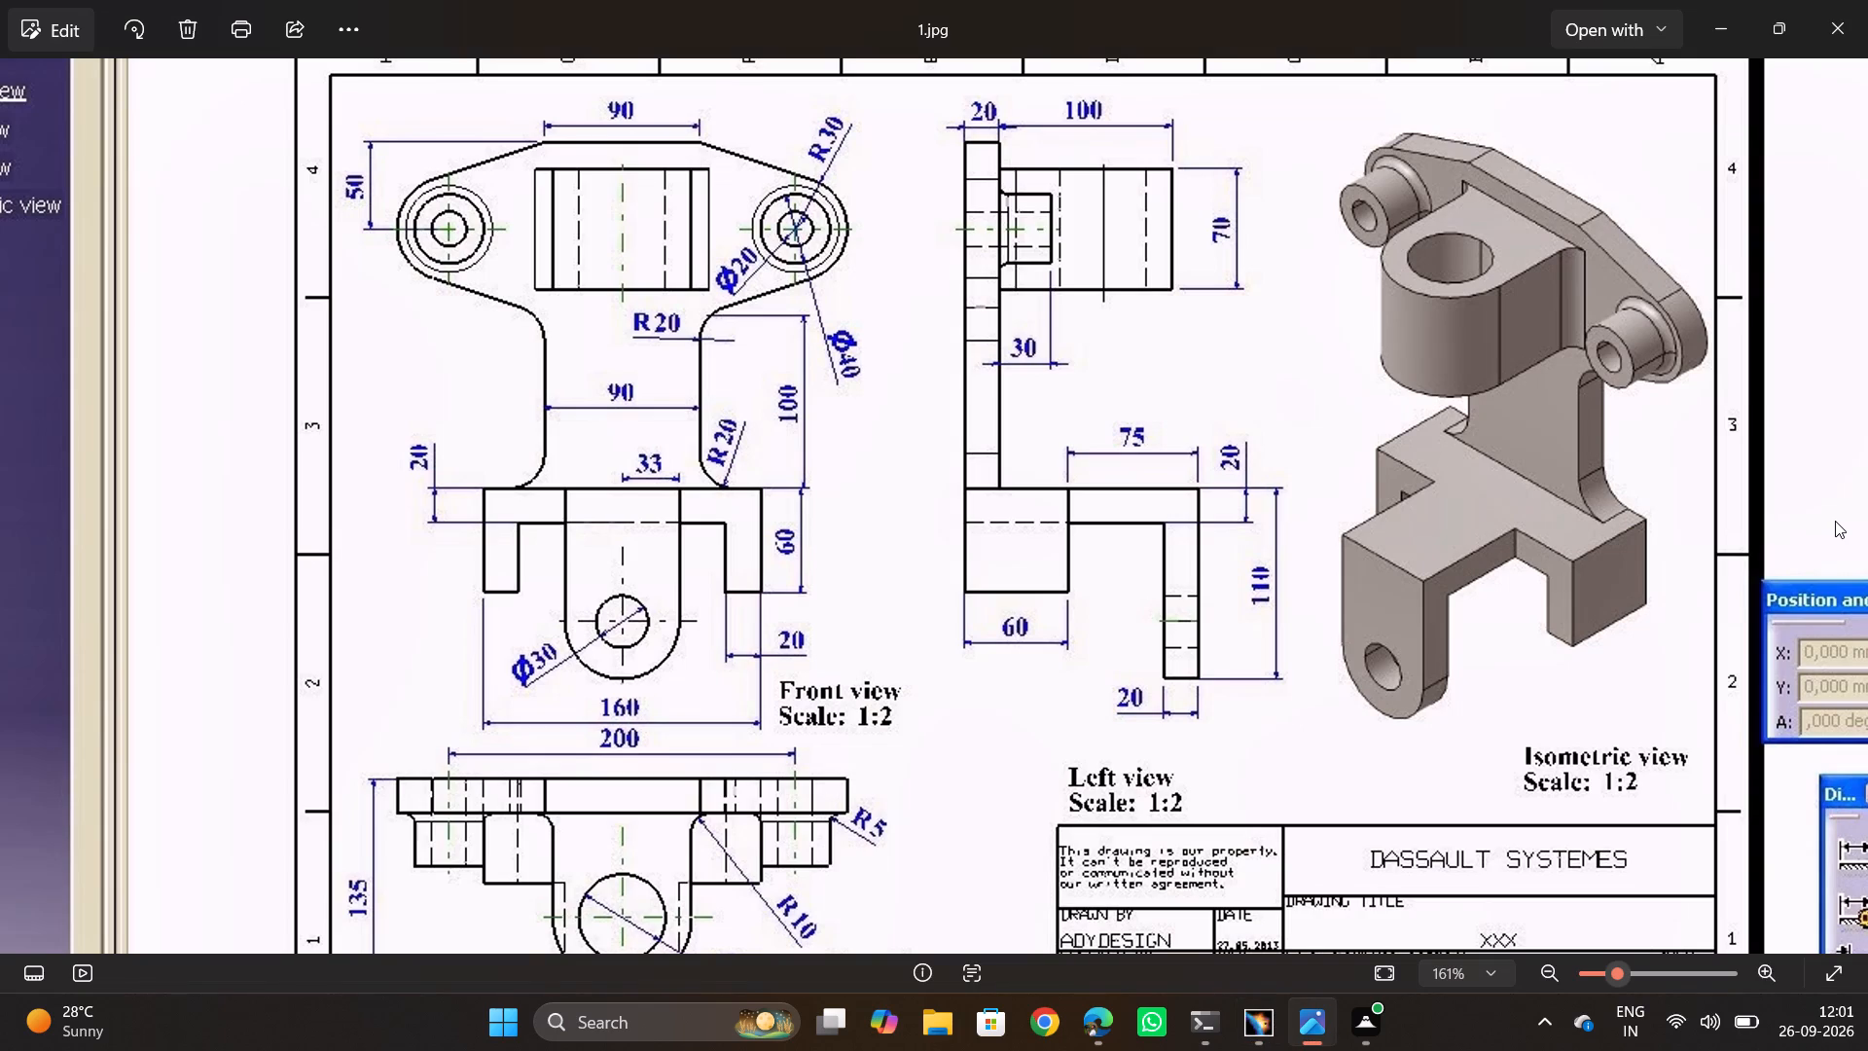
pyautogui.hotkey('alt', 'Tab')
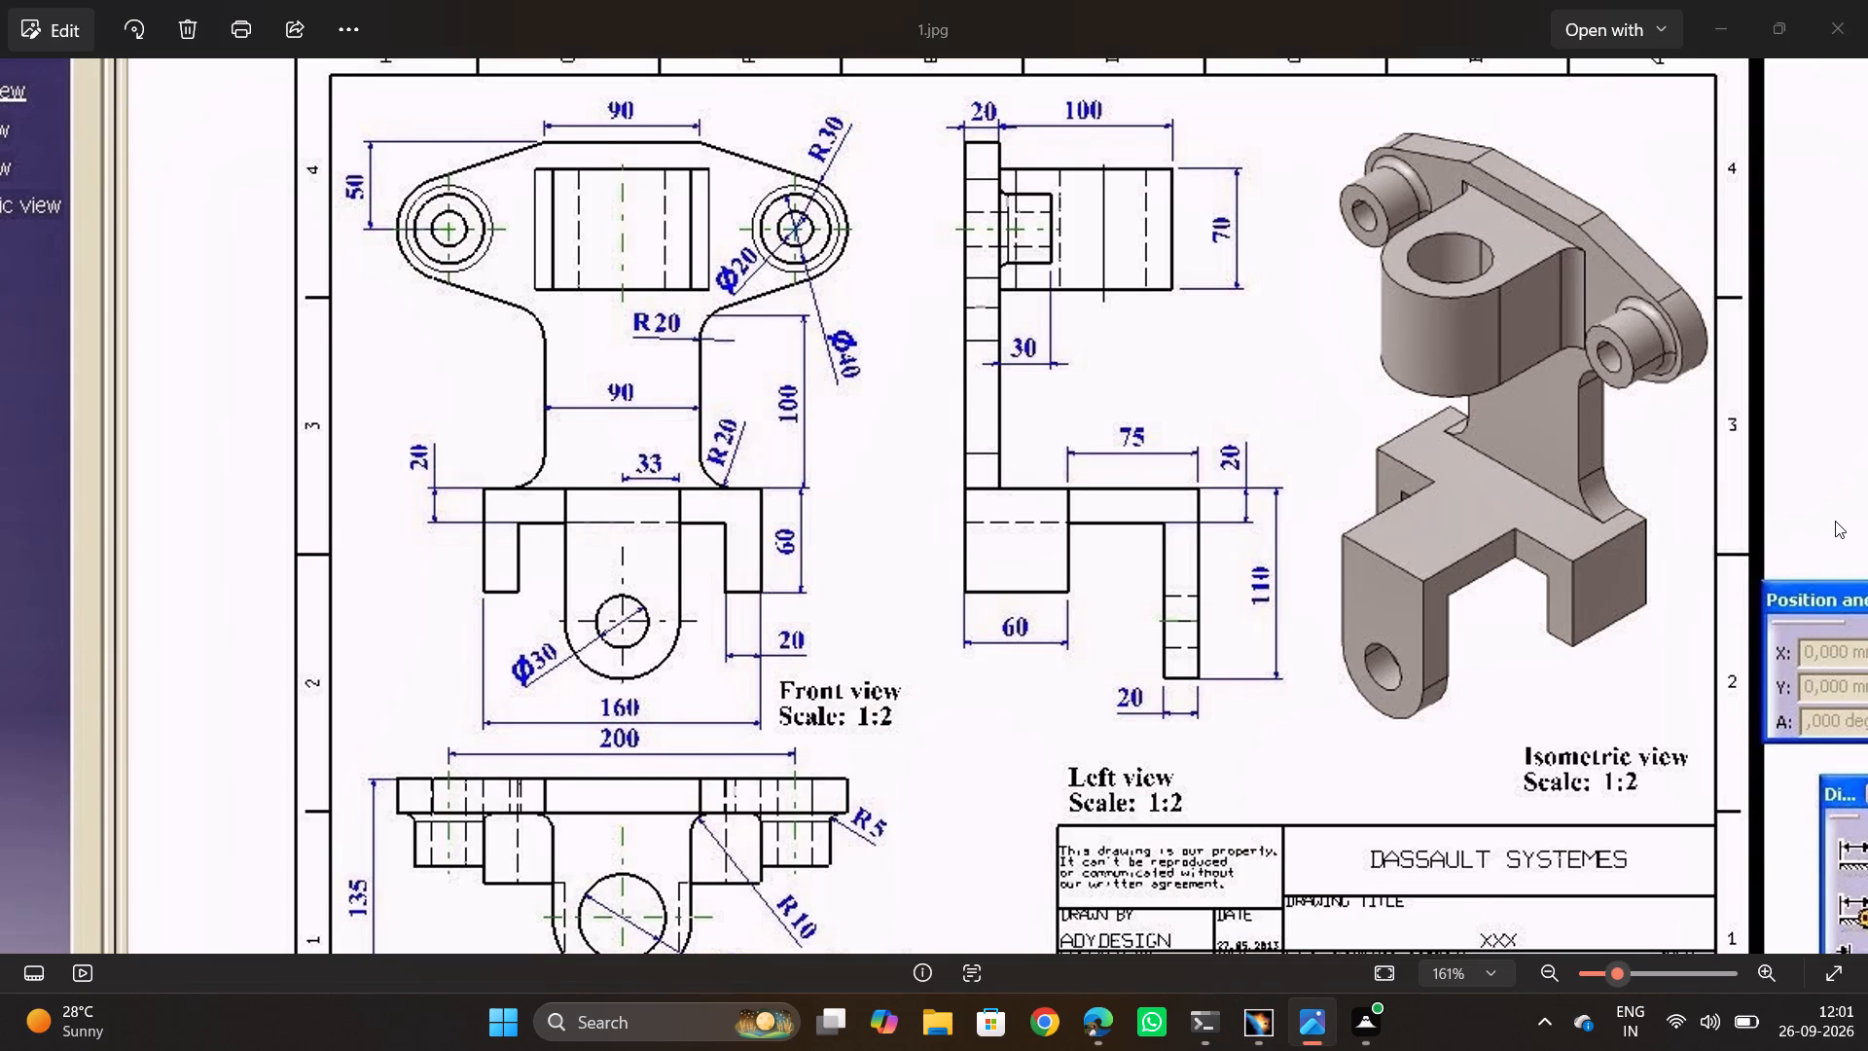
pyautogui.click(1850, 534)
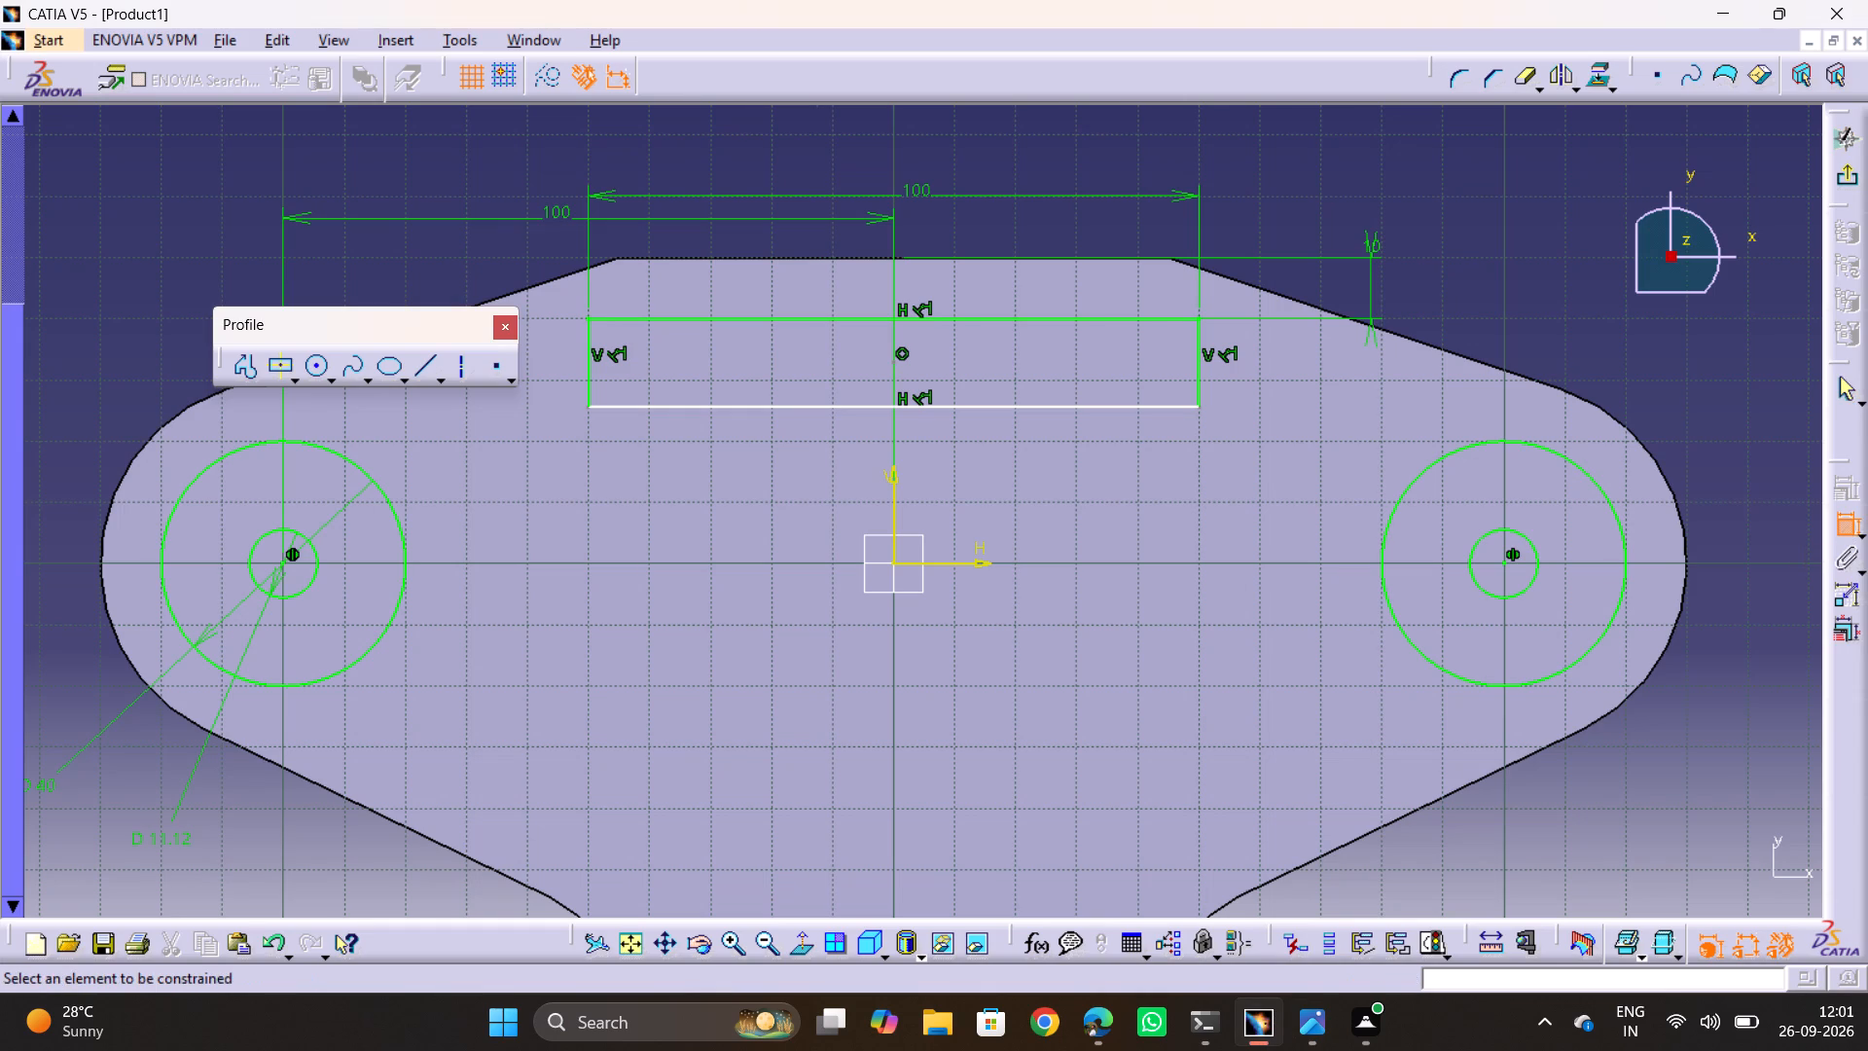
pyautogui.click(1203, 387)
pyautogui.click(1542, 342)
pyautogui.doubleClick(1550, 339)
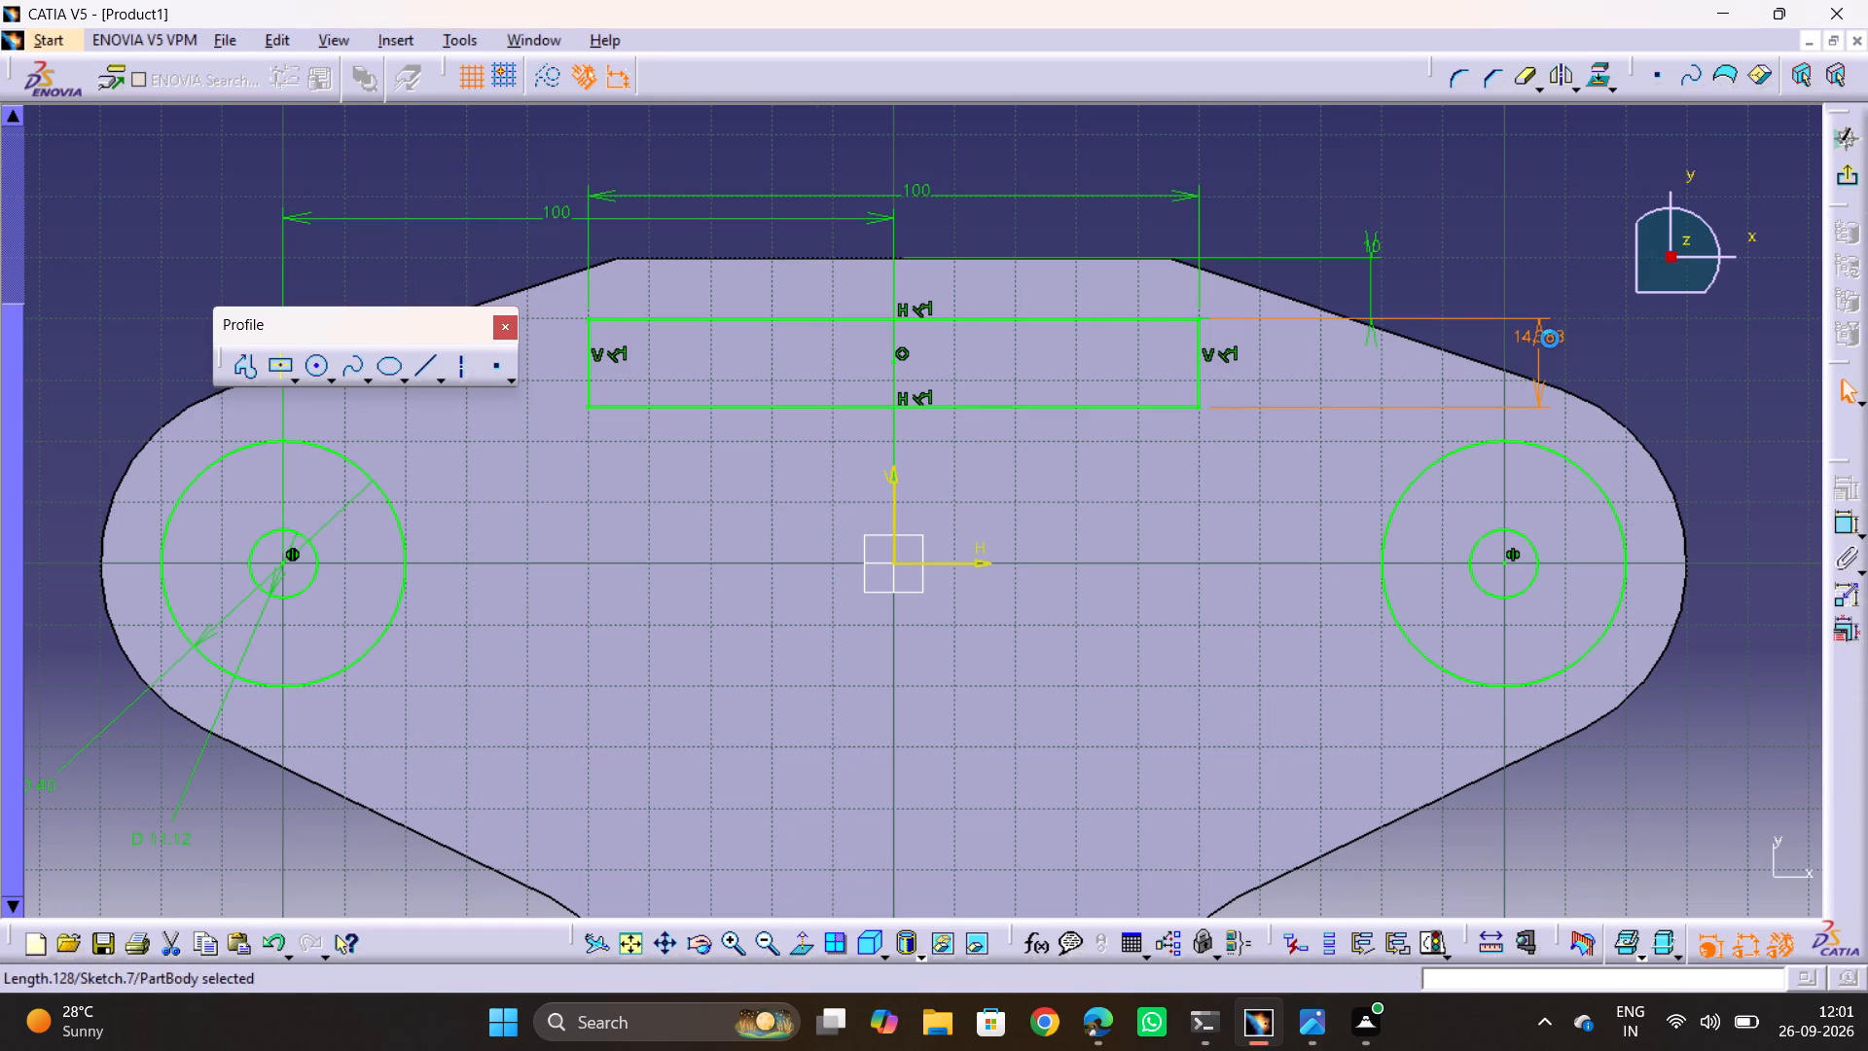
pyautogui.write('70')
pyautogui.press('Return')
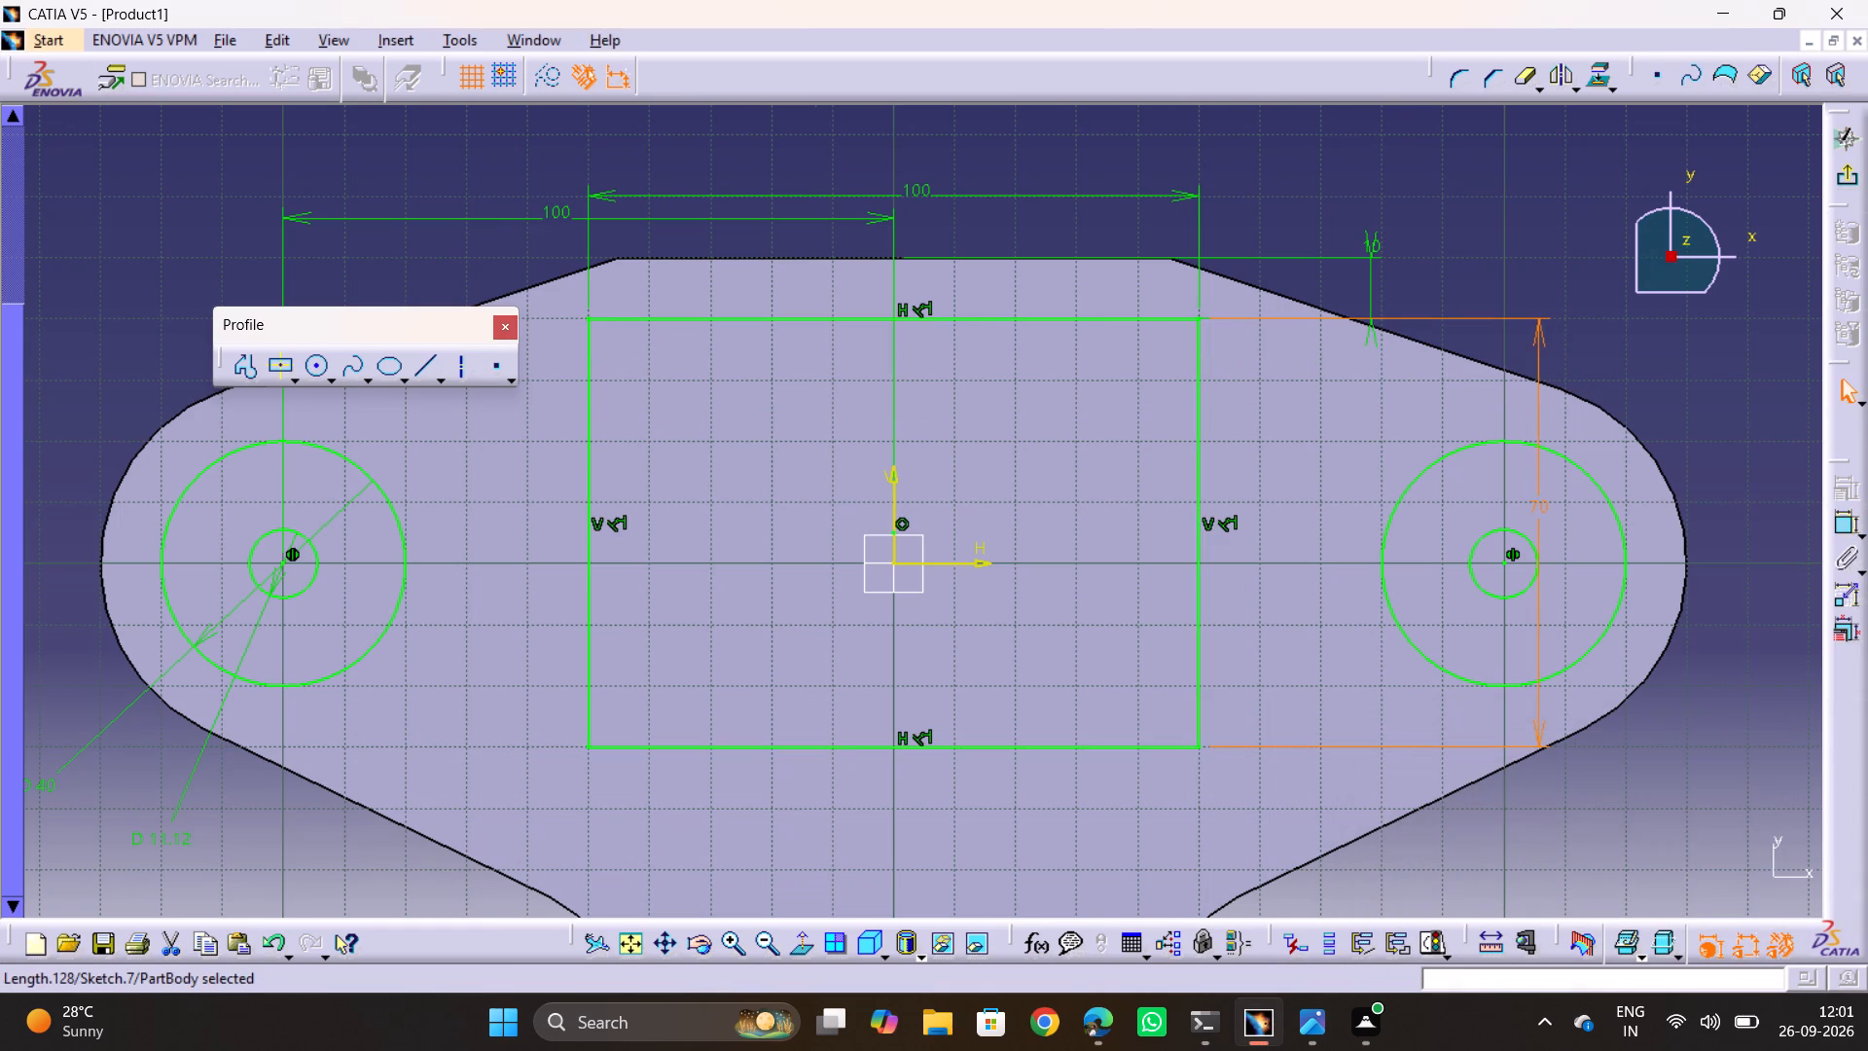
pyautogui.click(1499, 186)
# Compare the block and bosses with 1.jpg and exit the sketch to the 3D part.
pyautogui.hotkey('alt', 'Tab')
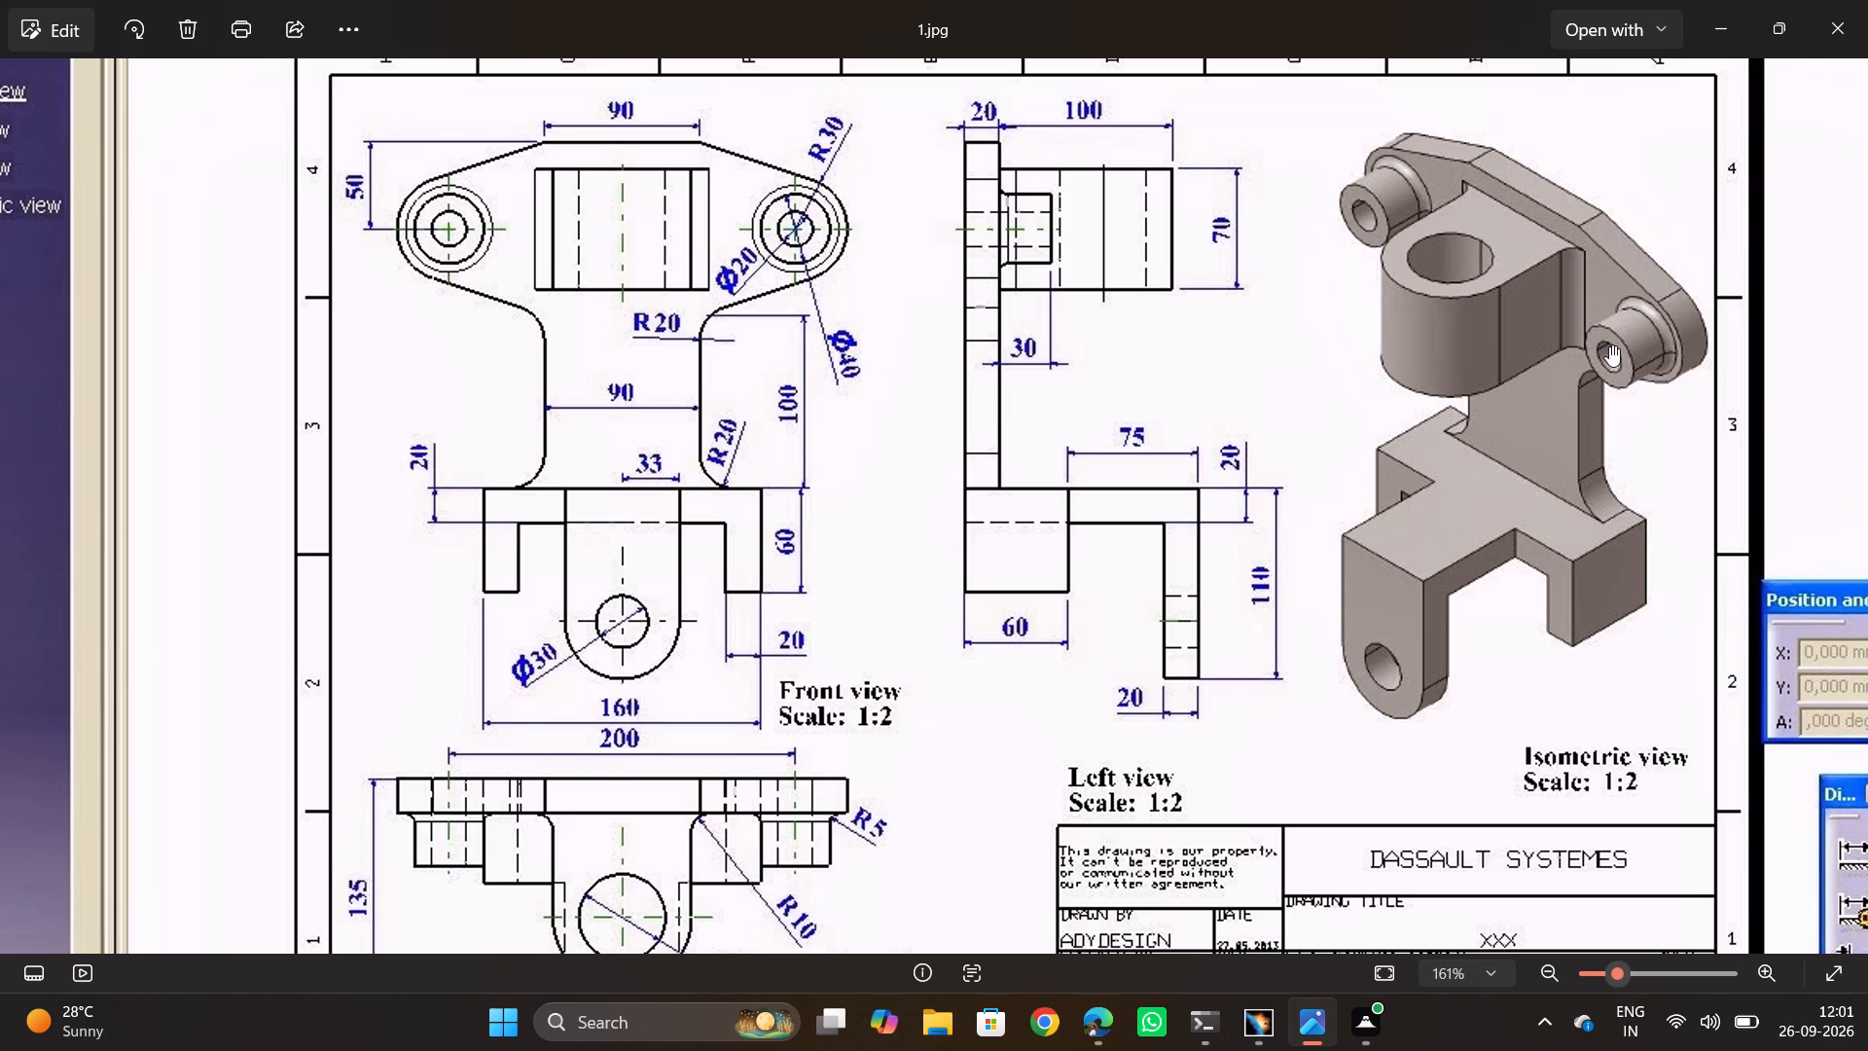
pyautogui.hotkey('alt', 'Tab')
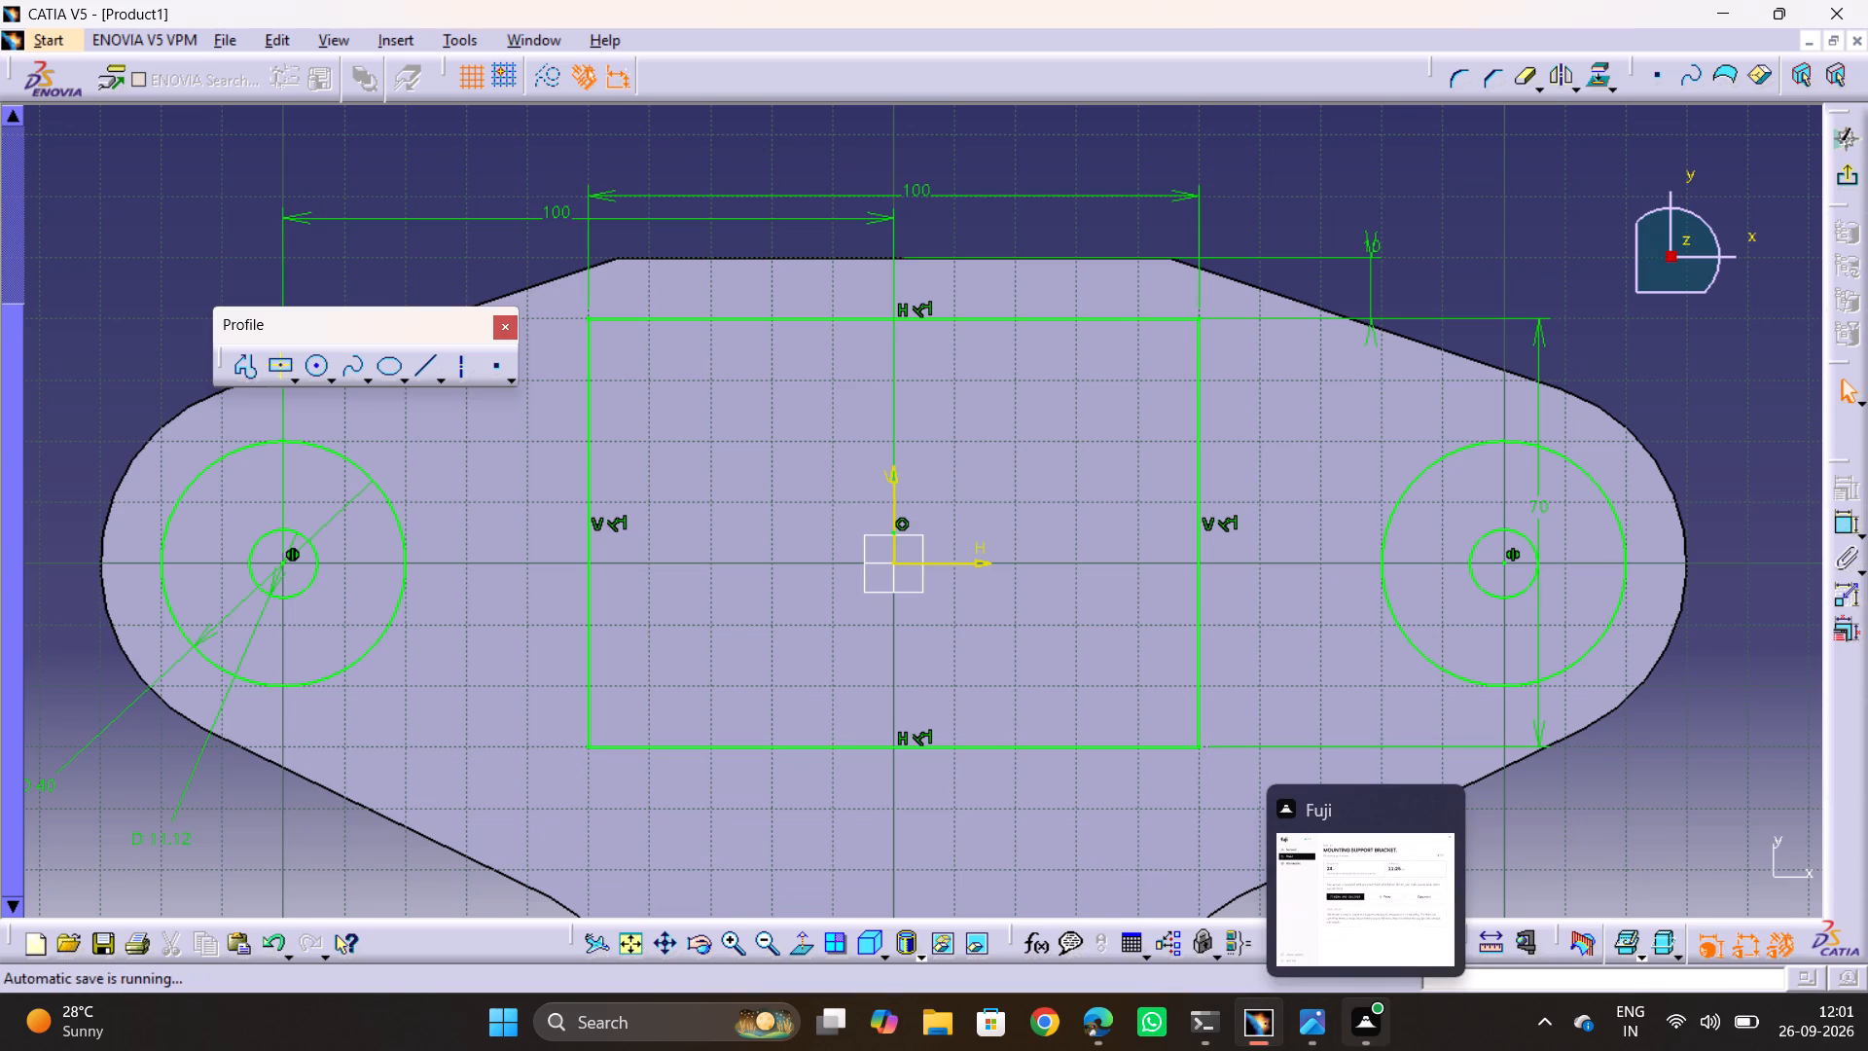
pyautogui.click(1847, 177)
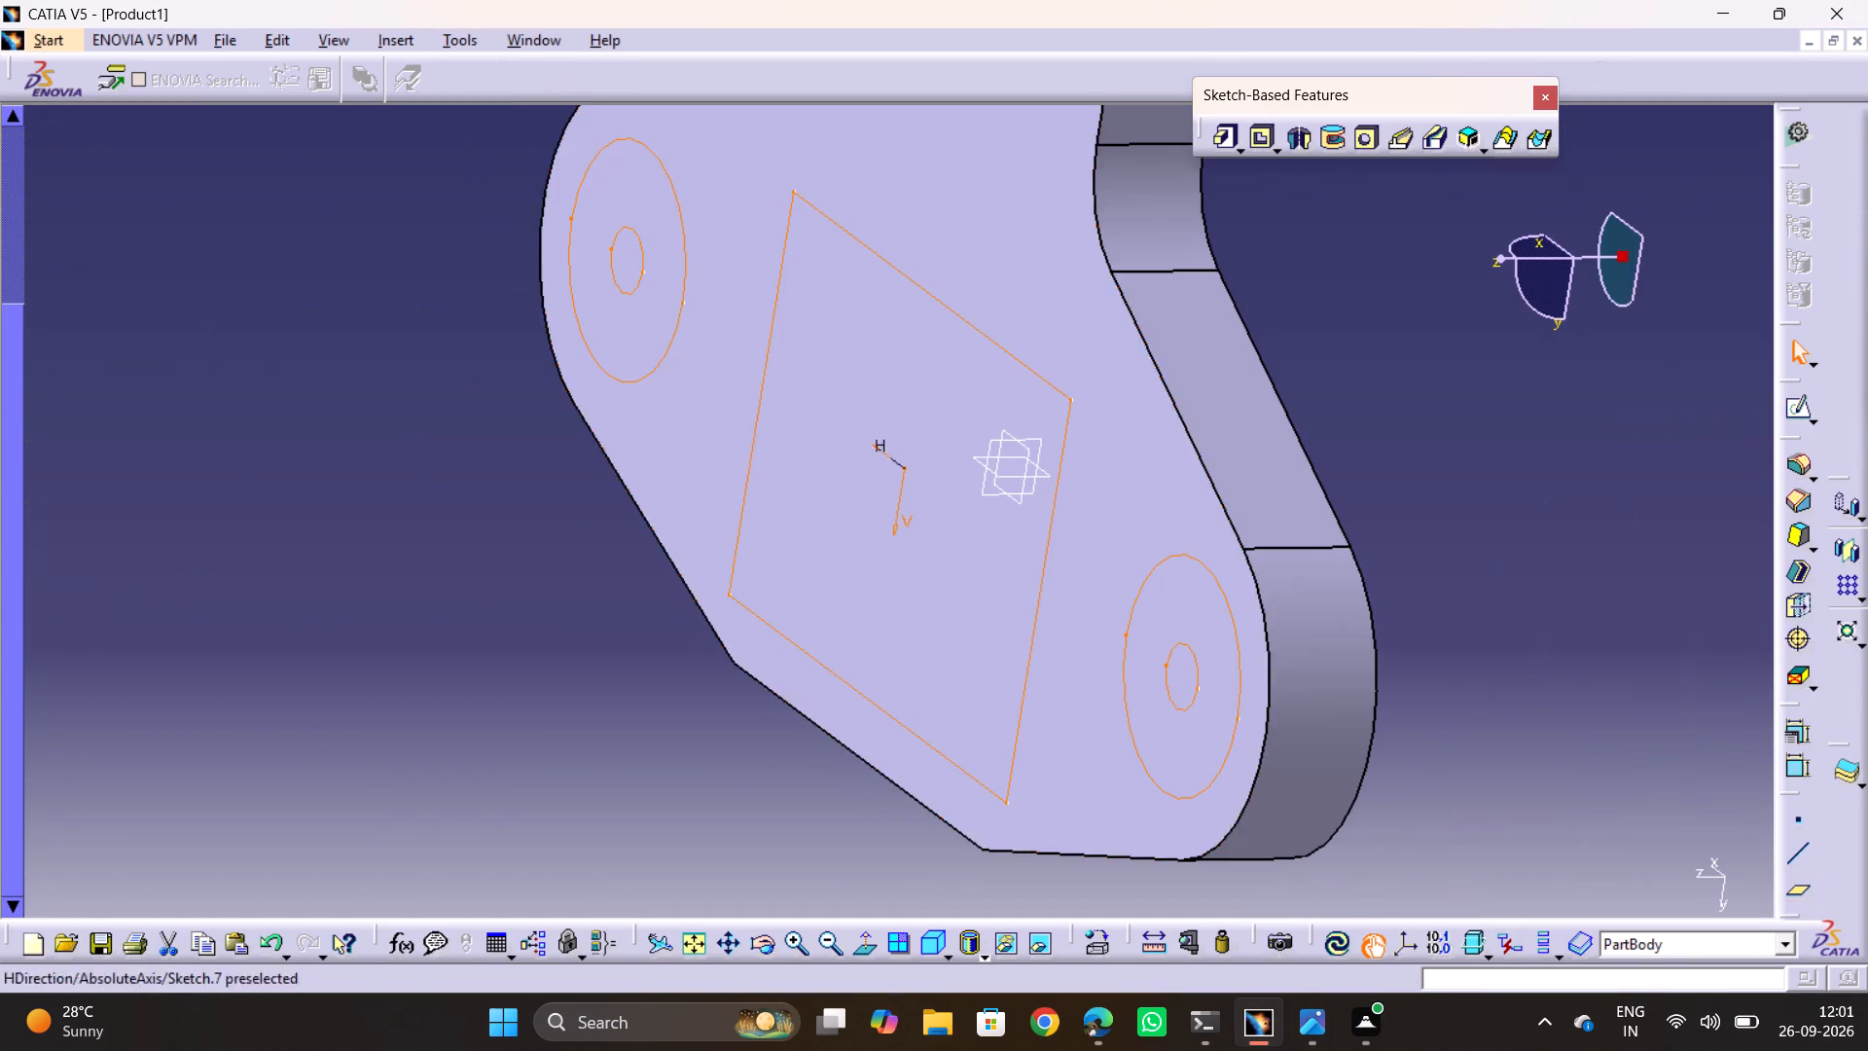
pyautogui.click(1555, 511)
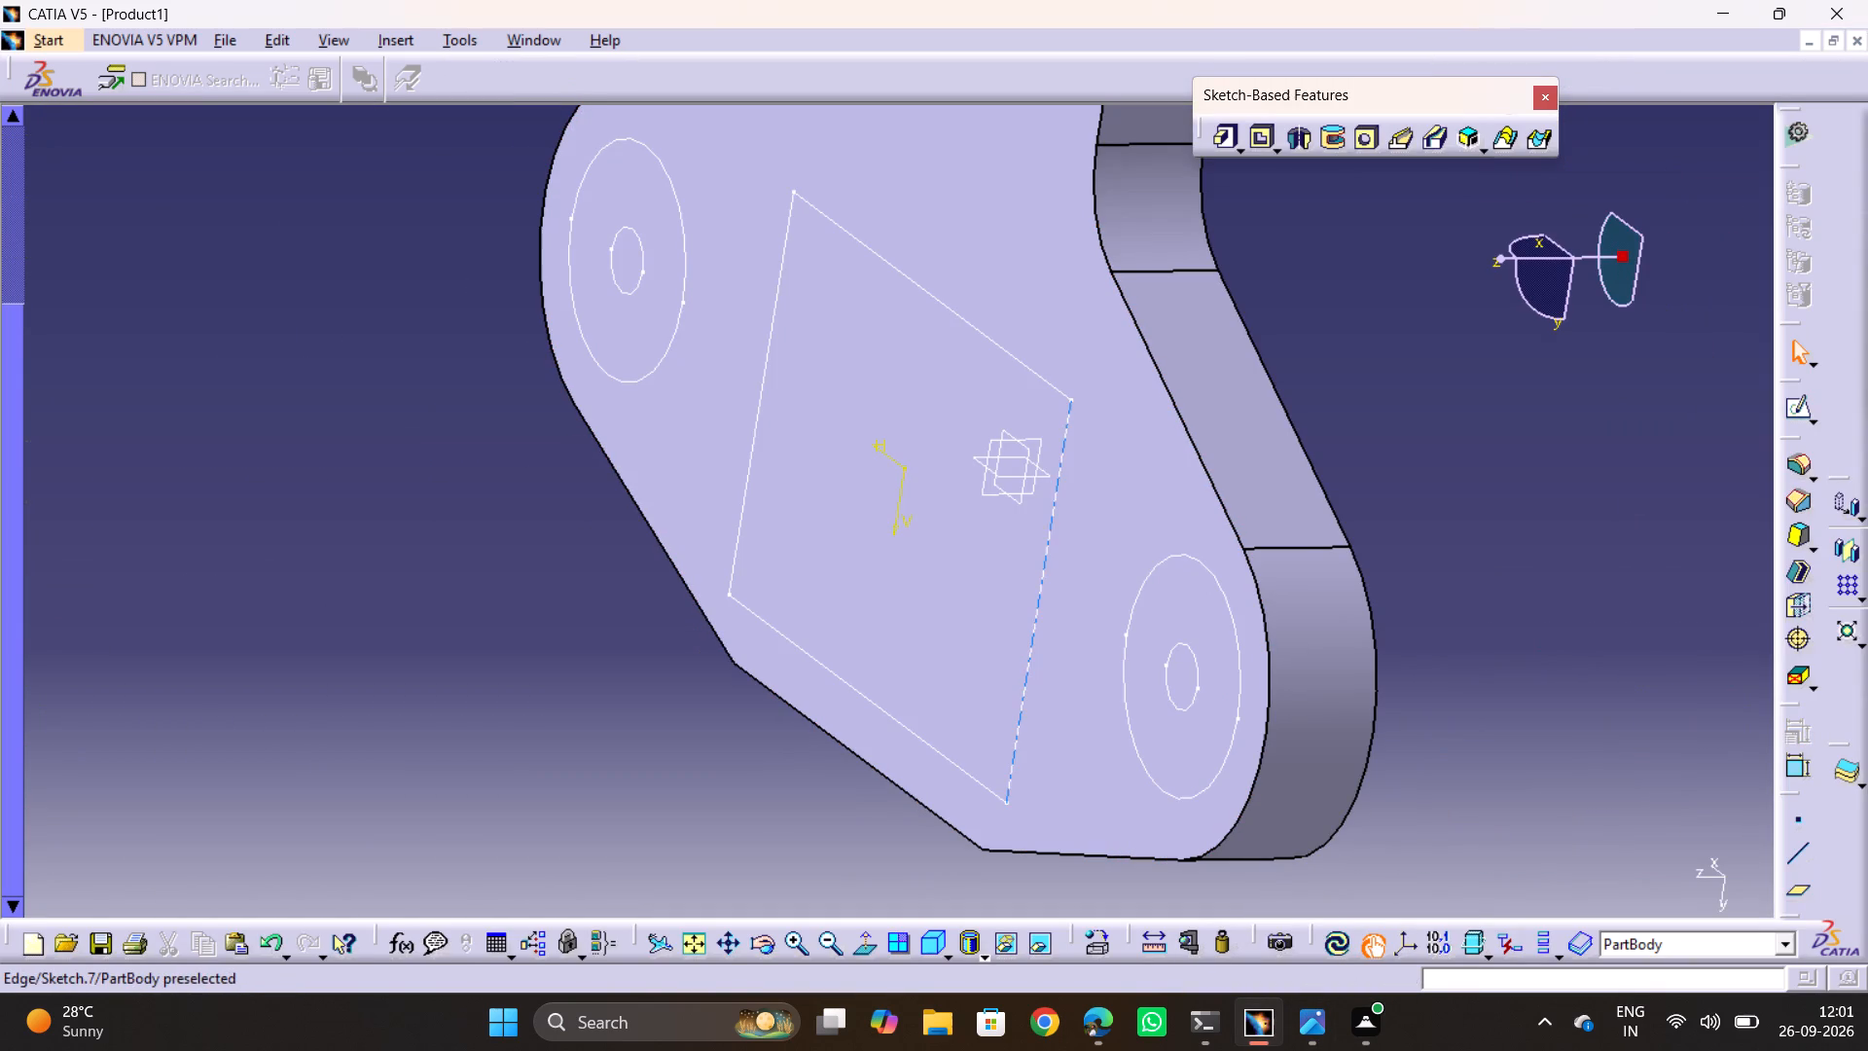
pyautogui.click(1059, 447)
pyautogui.click(1422, 438)
# Start a Multi-Pad from the block and boss sketch and set the rectangle's domain to a length of 100 mm.
pyautogui.click(1241, 148)
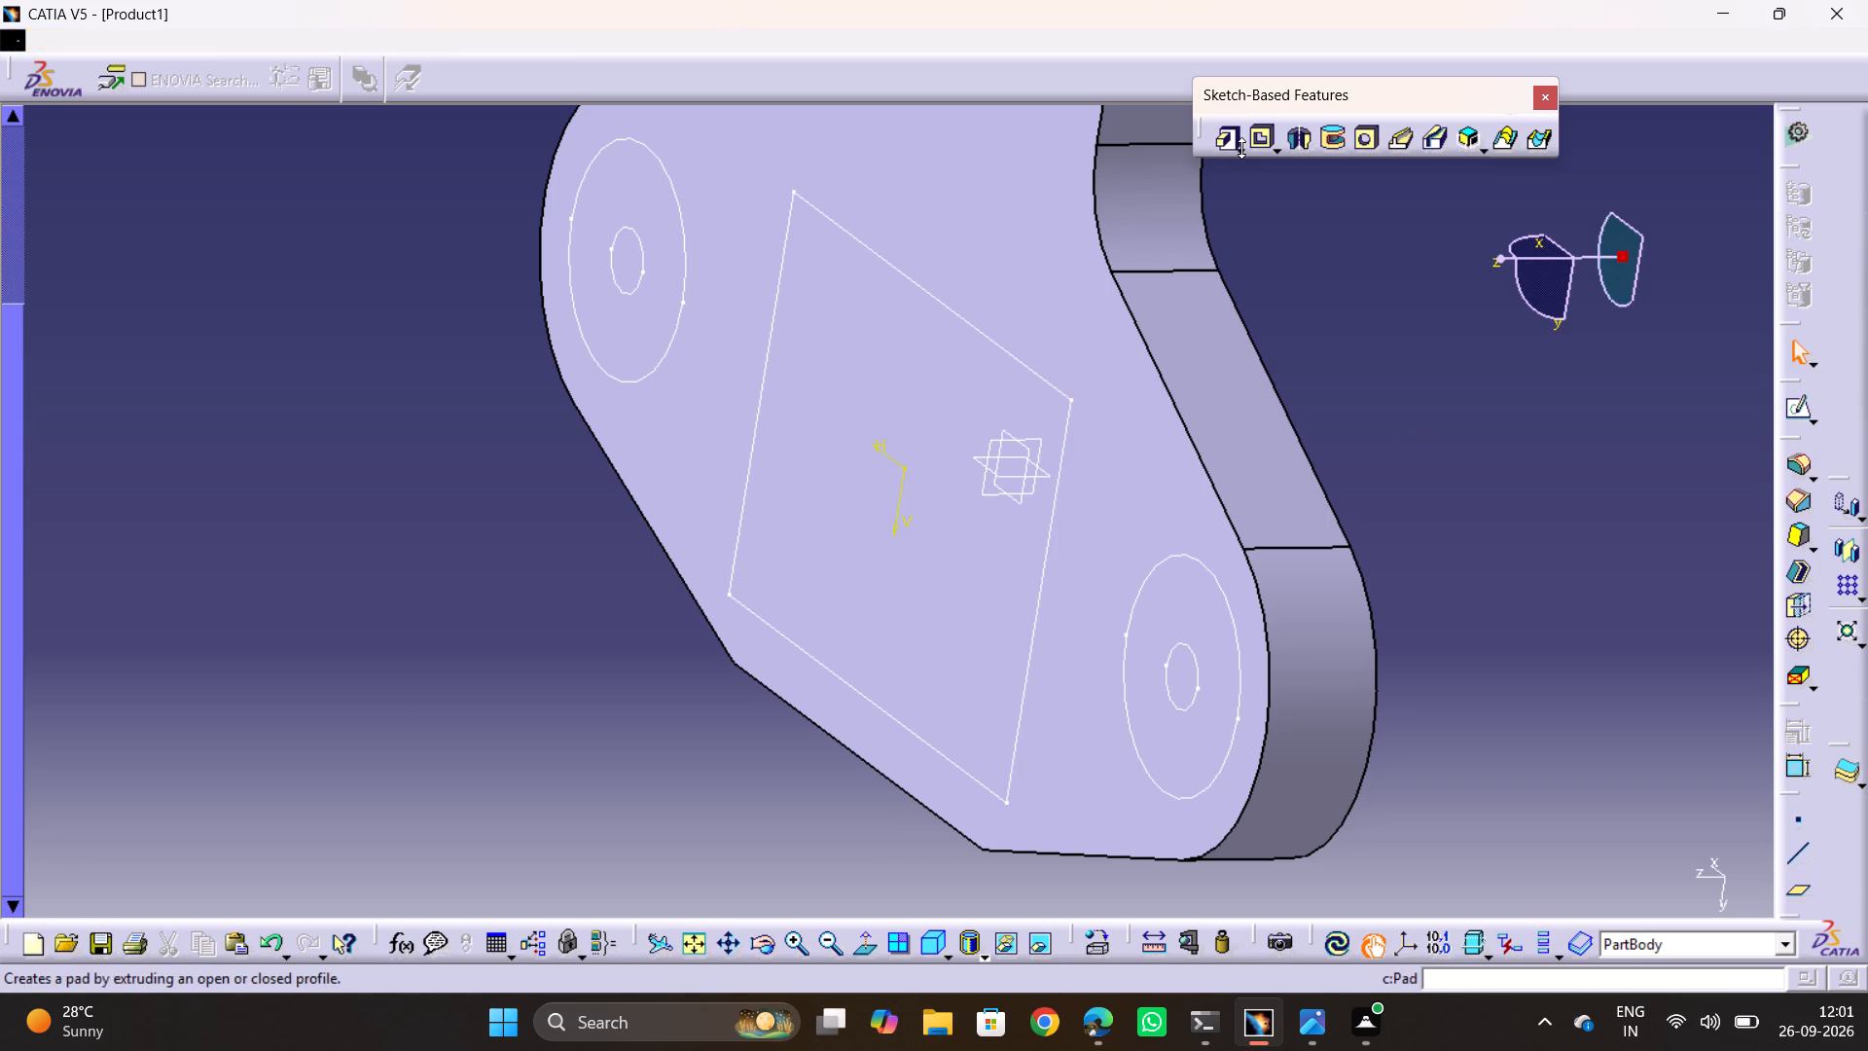
pyautogui.click(1342, 172)
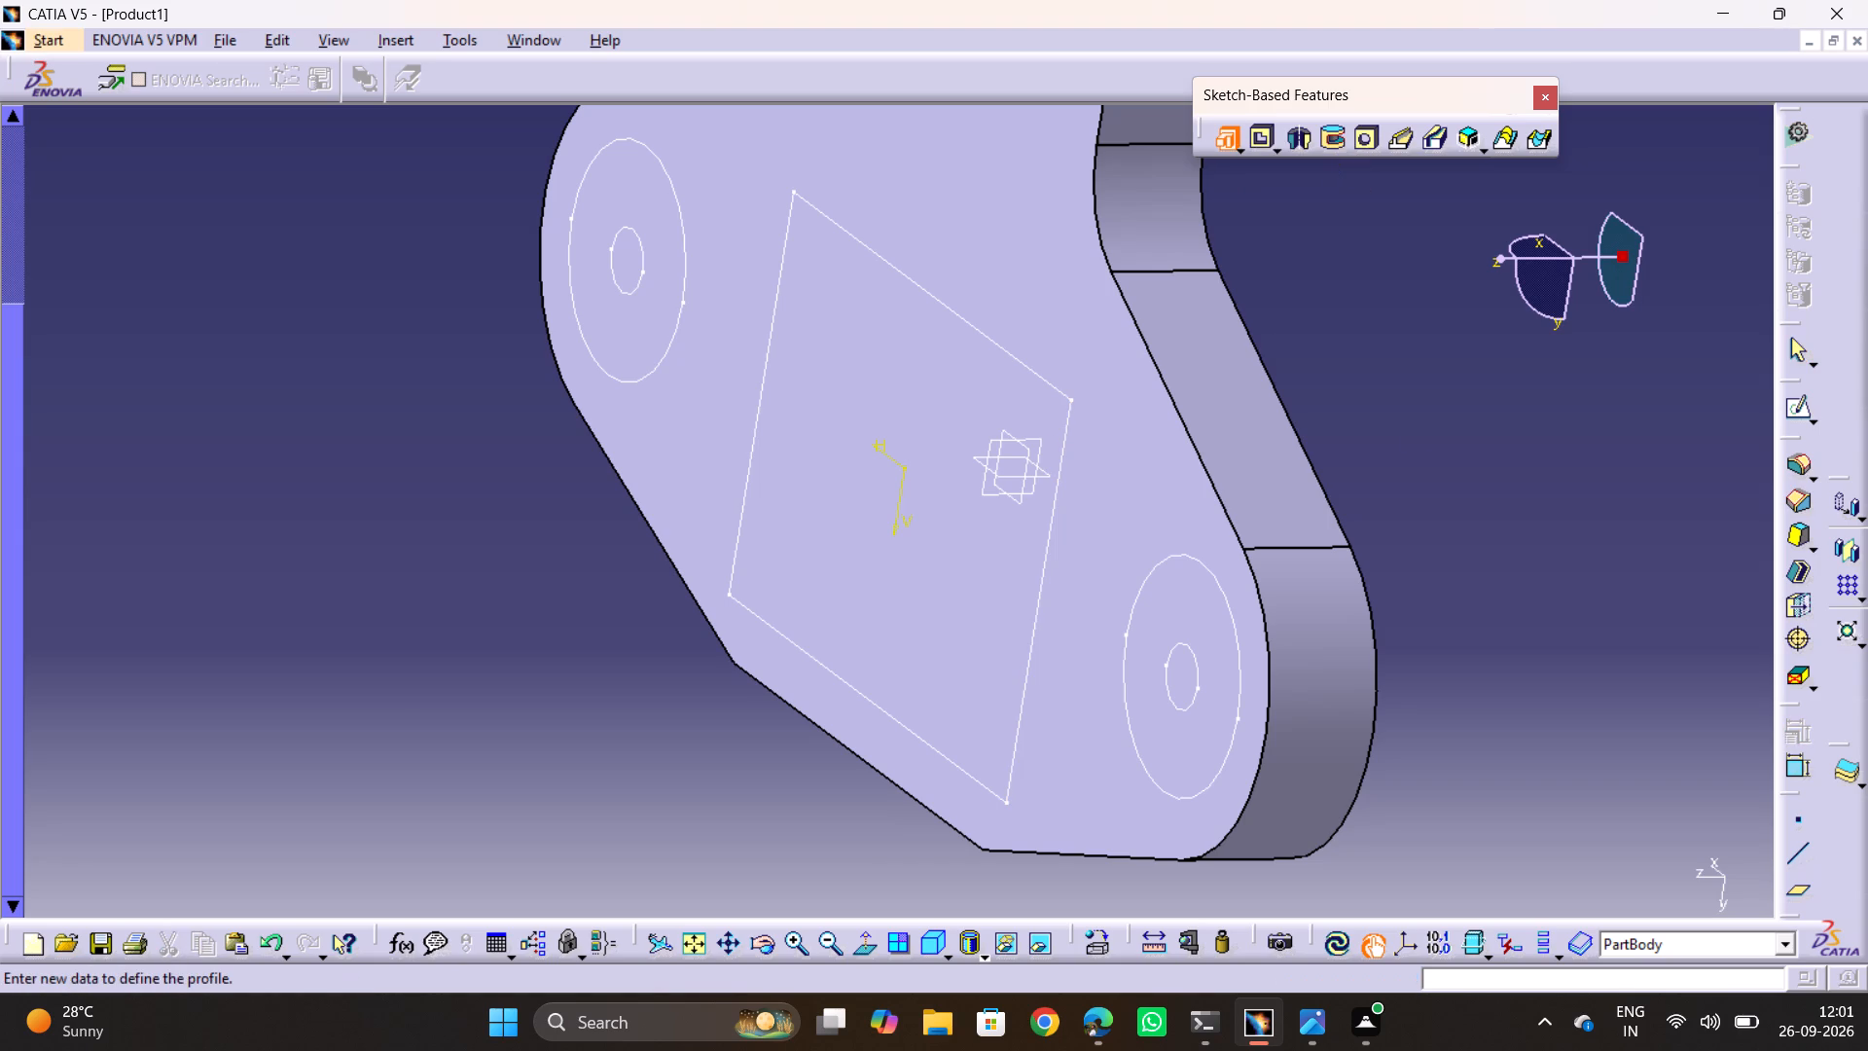
pyautogui.click(1196, 556)
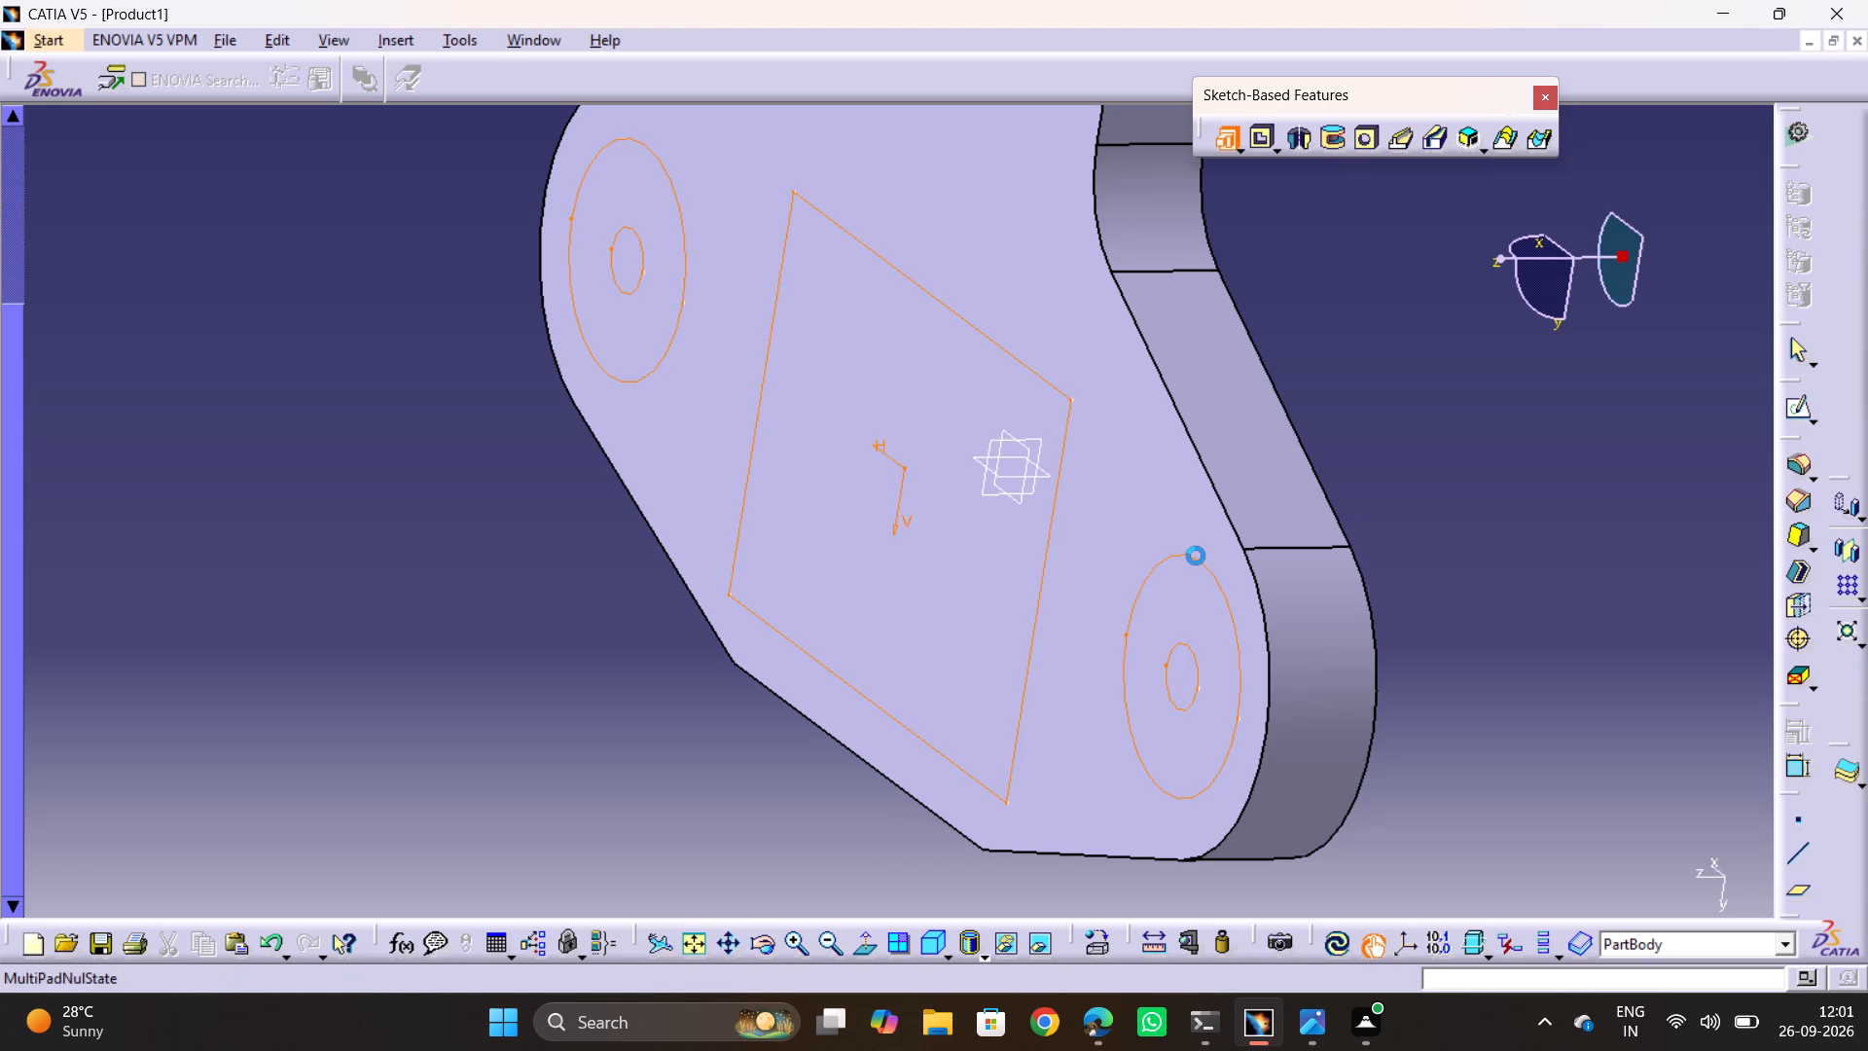
pyautogui.click(1554, 654)
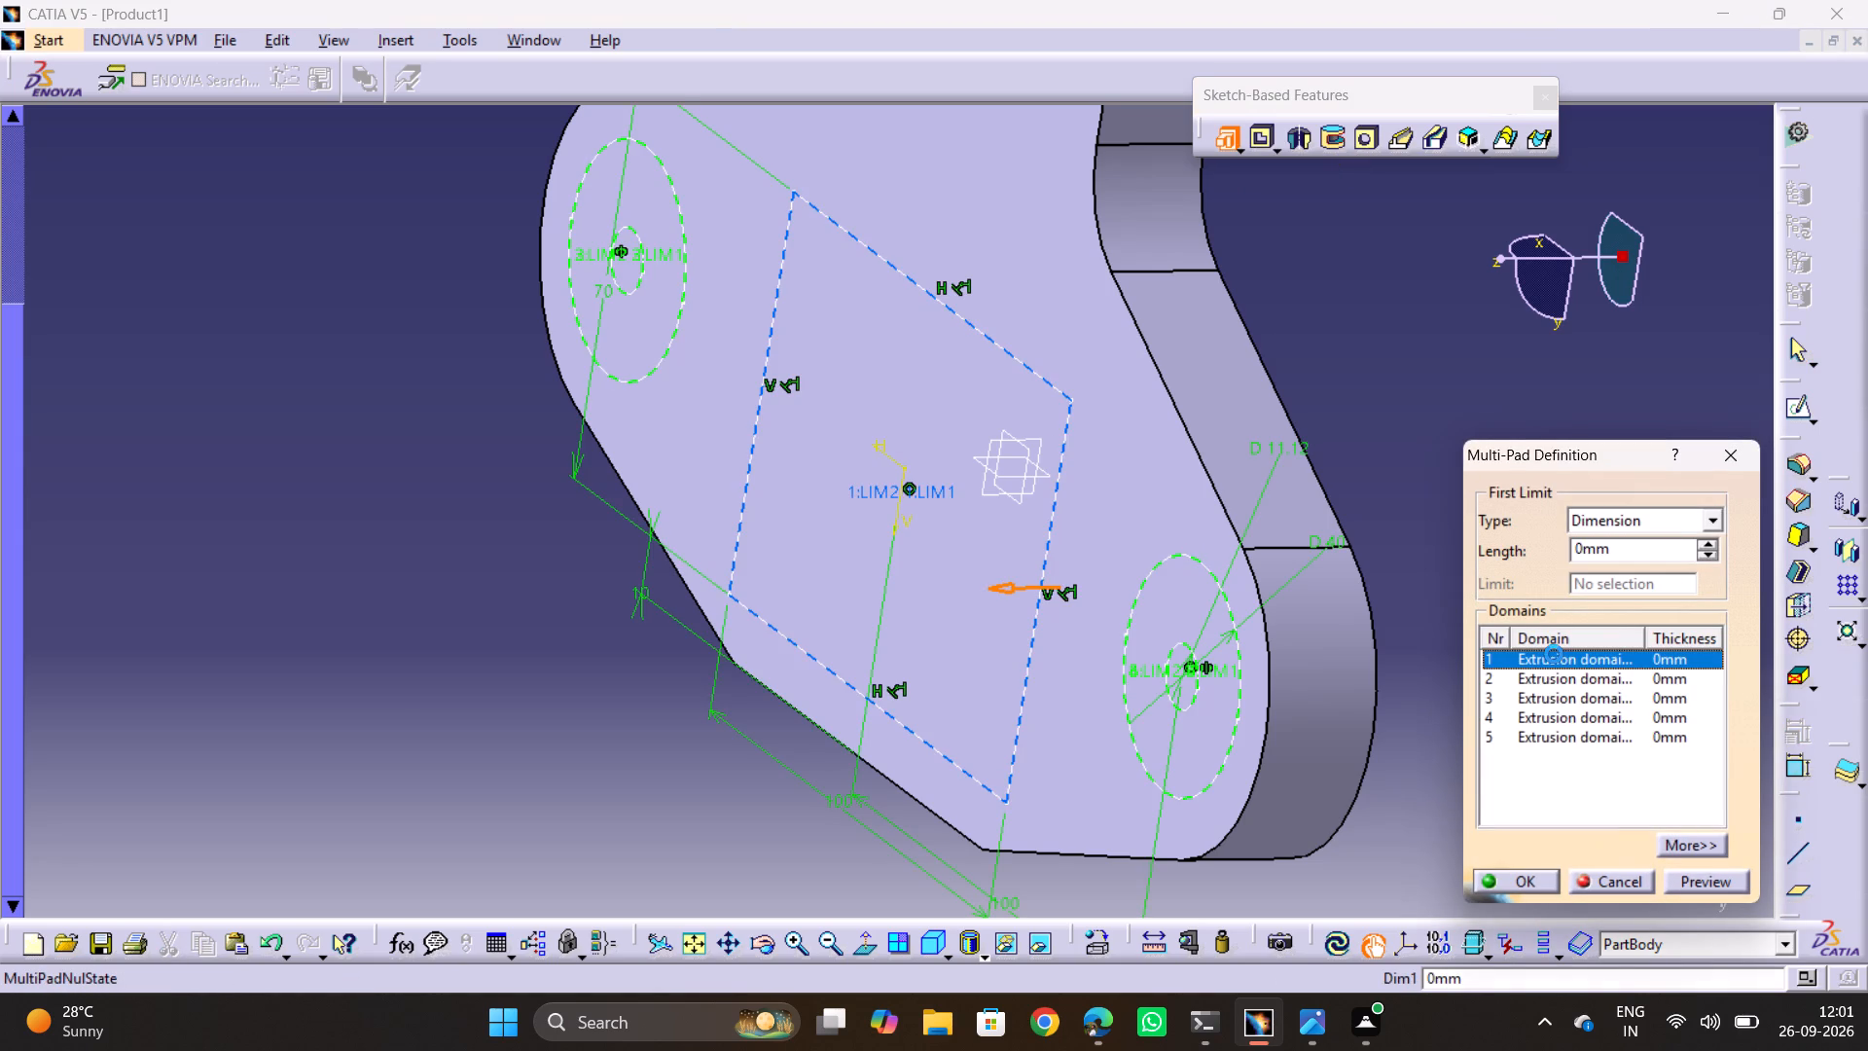
pyautogui.doubleClick(1640, 539)
pyautogui.write('100')
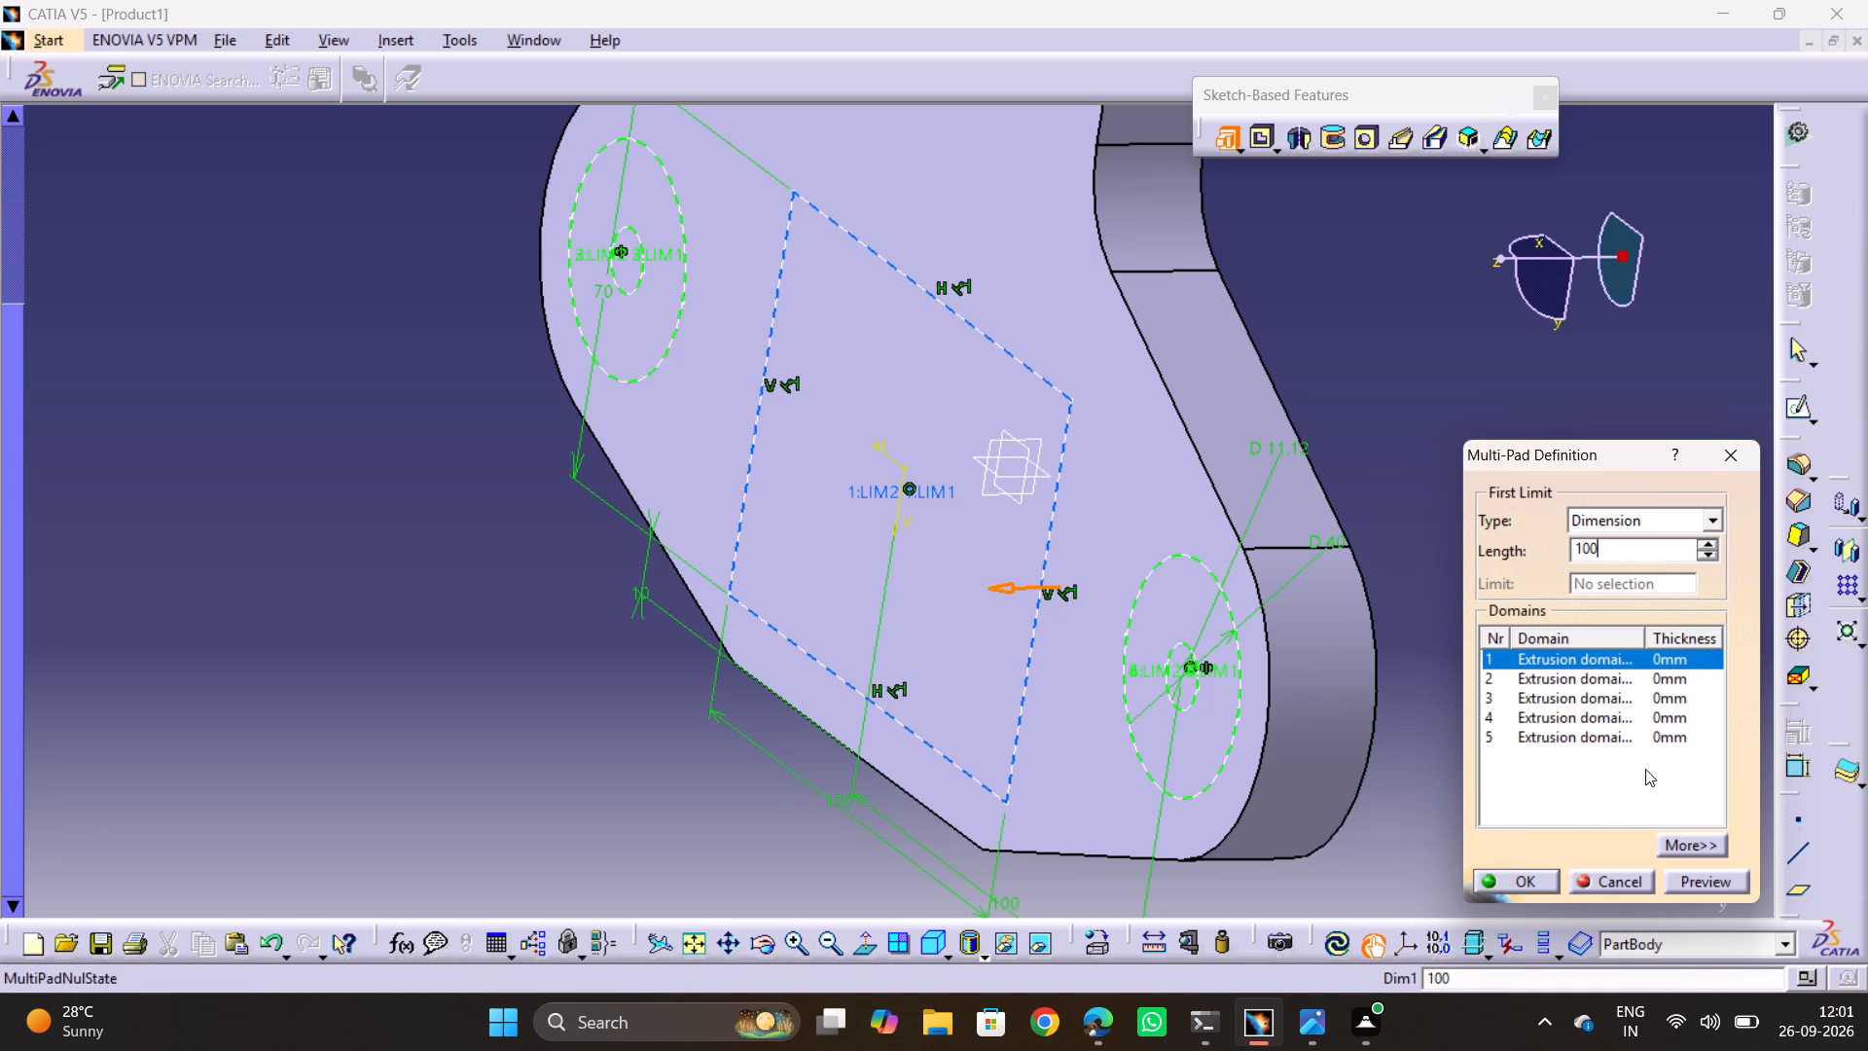
pyautogui.click(1694, 881)
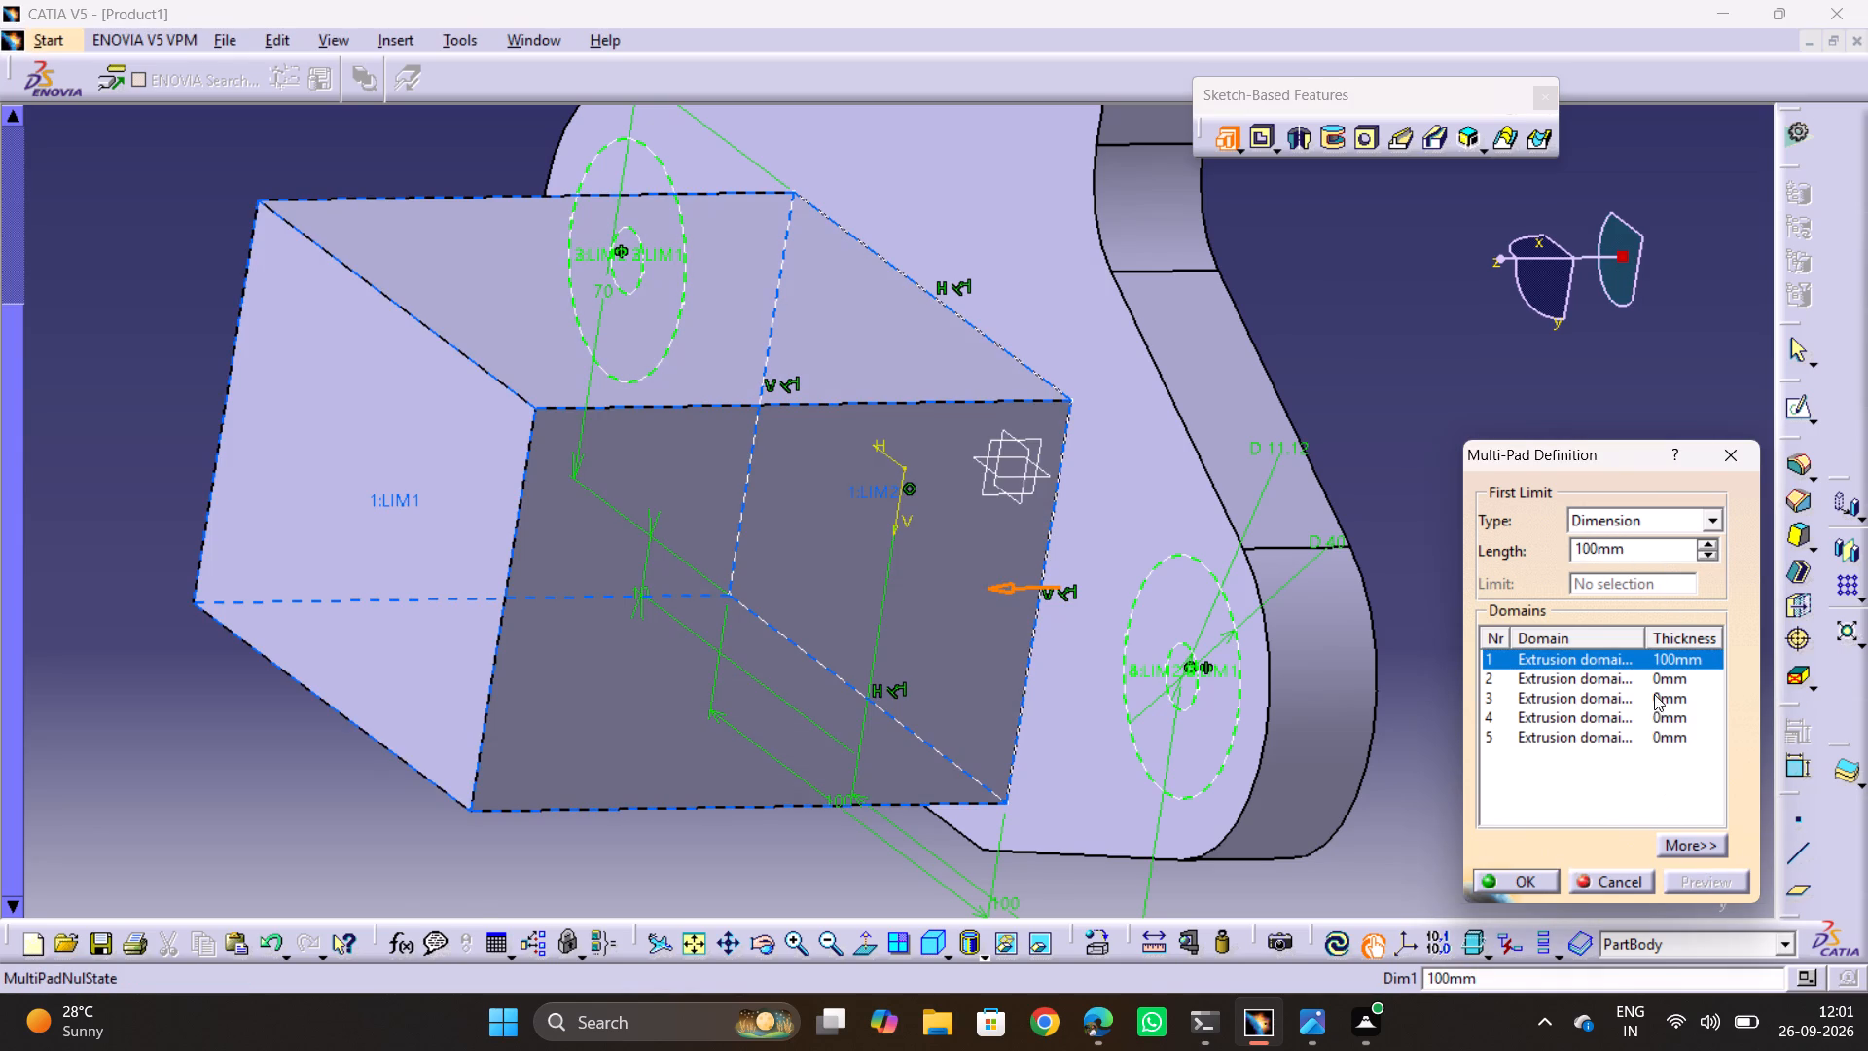
# Set the length of extrusion domain 2, the first boss ring, to 30 mm and preview the Multi-Pad.
pyautogui.click(1655, 681)
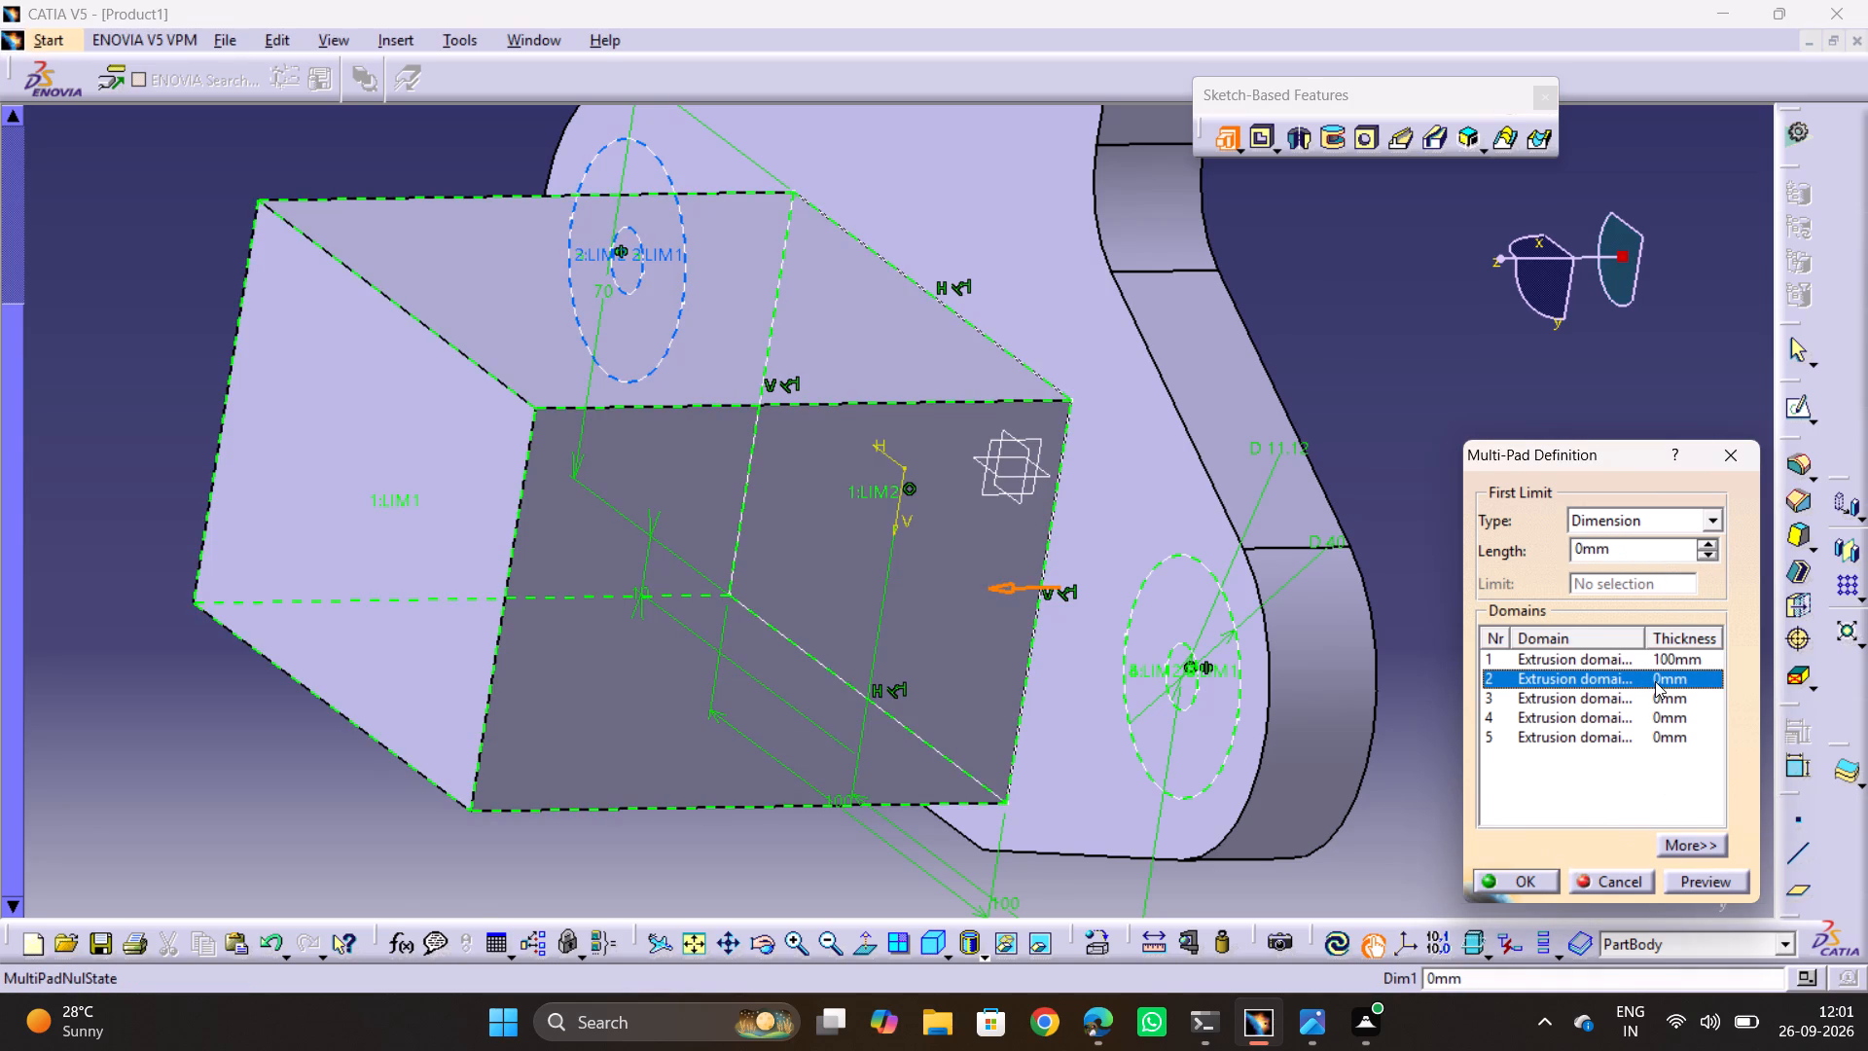
pyautogui.doubleClick(1638, 542)
pyautogui.write('30')
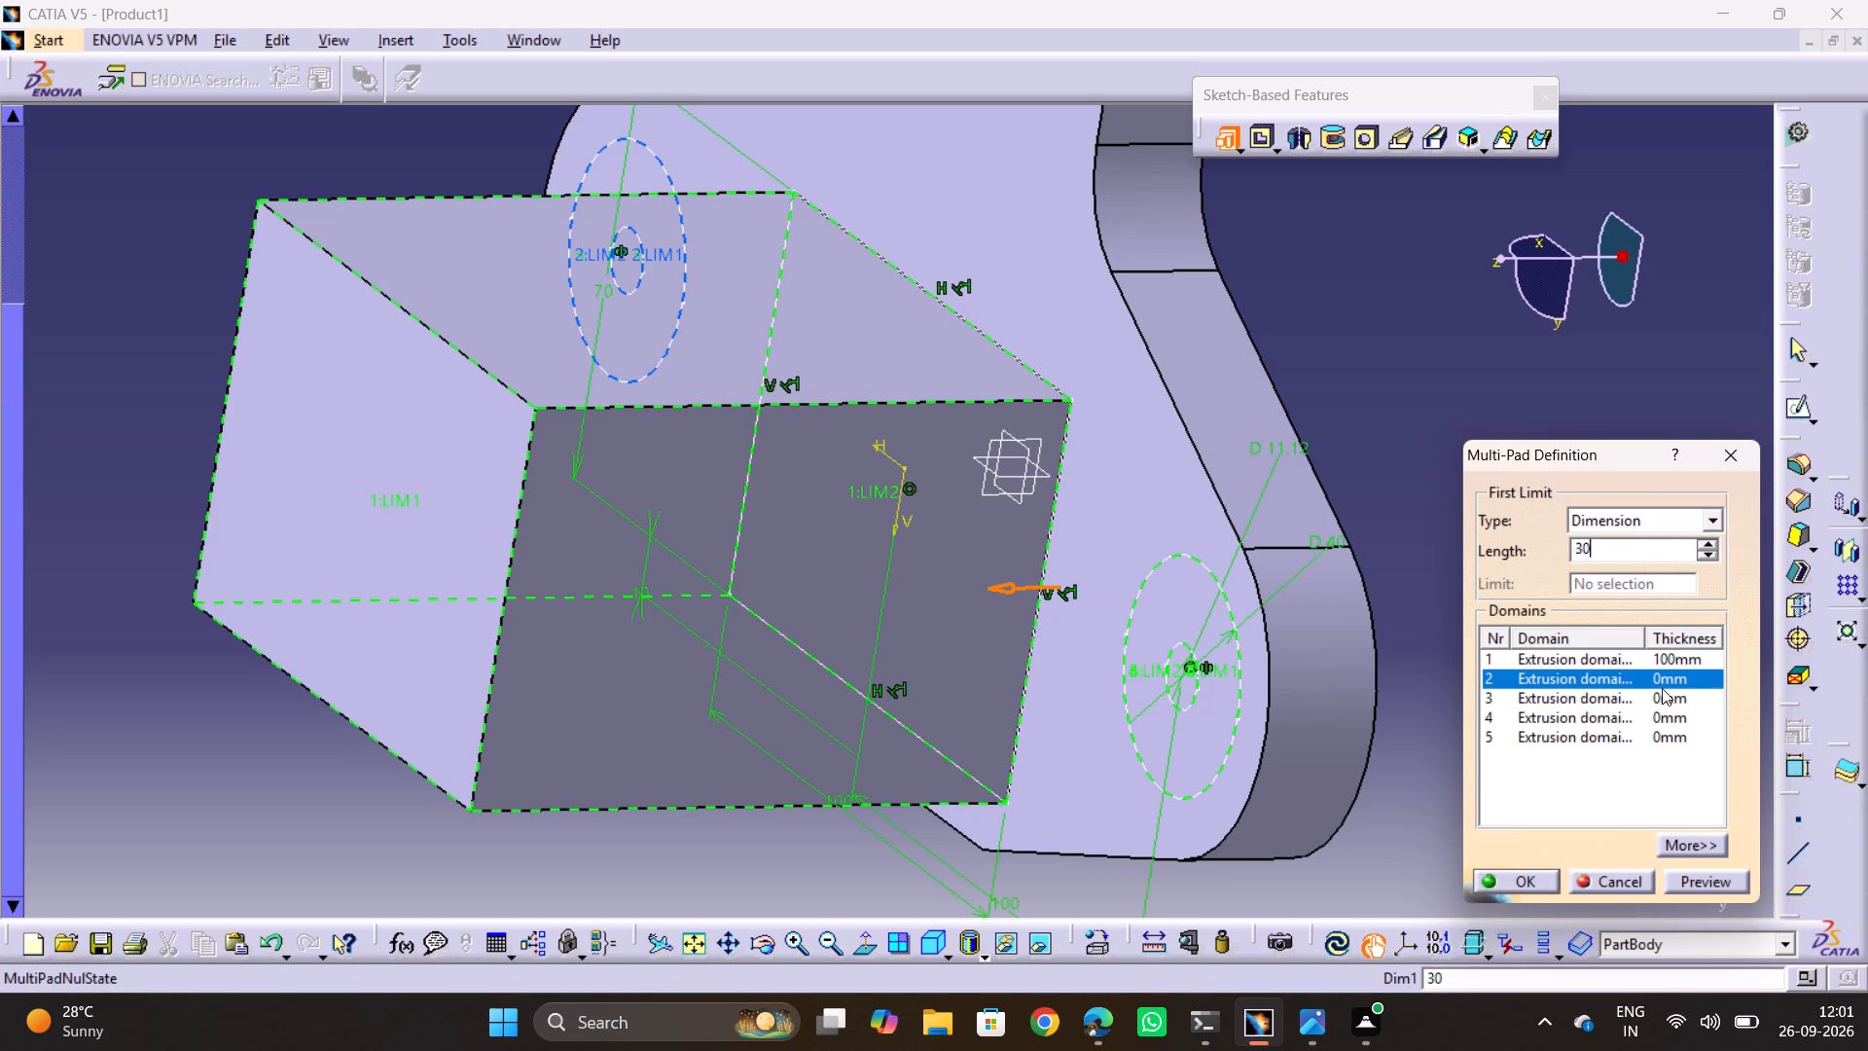
pyautogui.click(1690, 880)
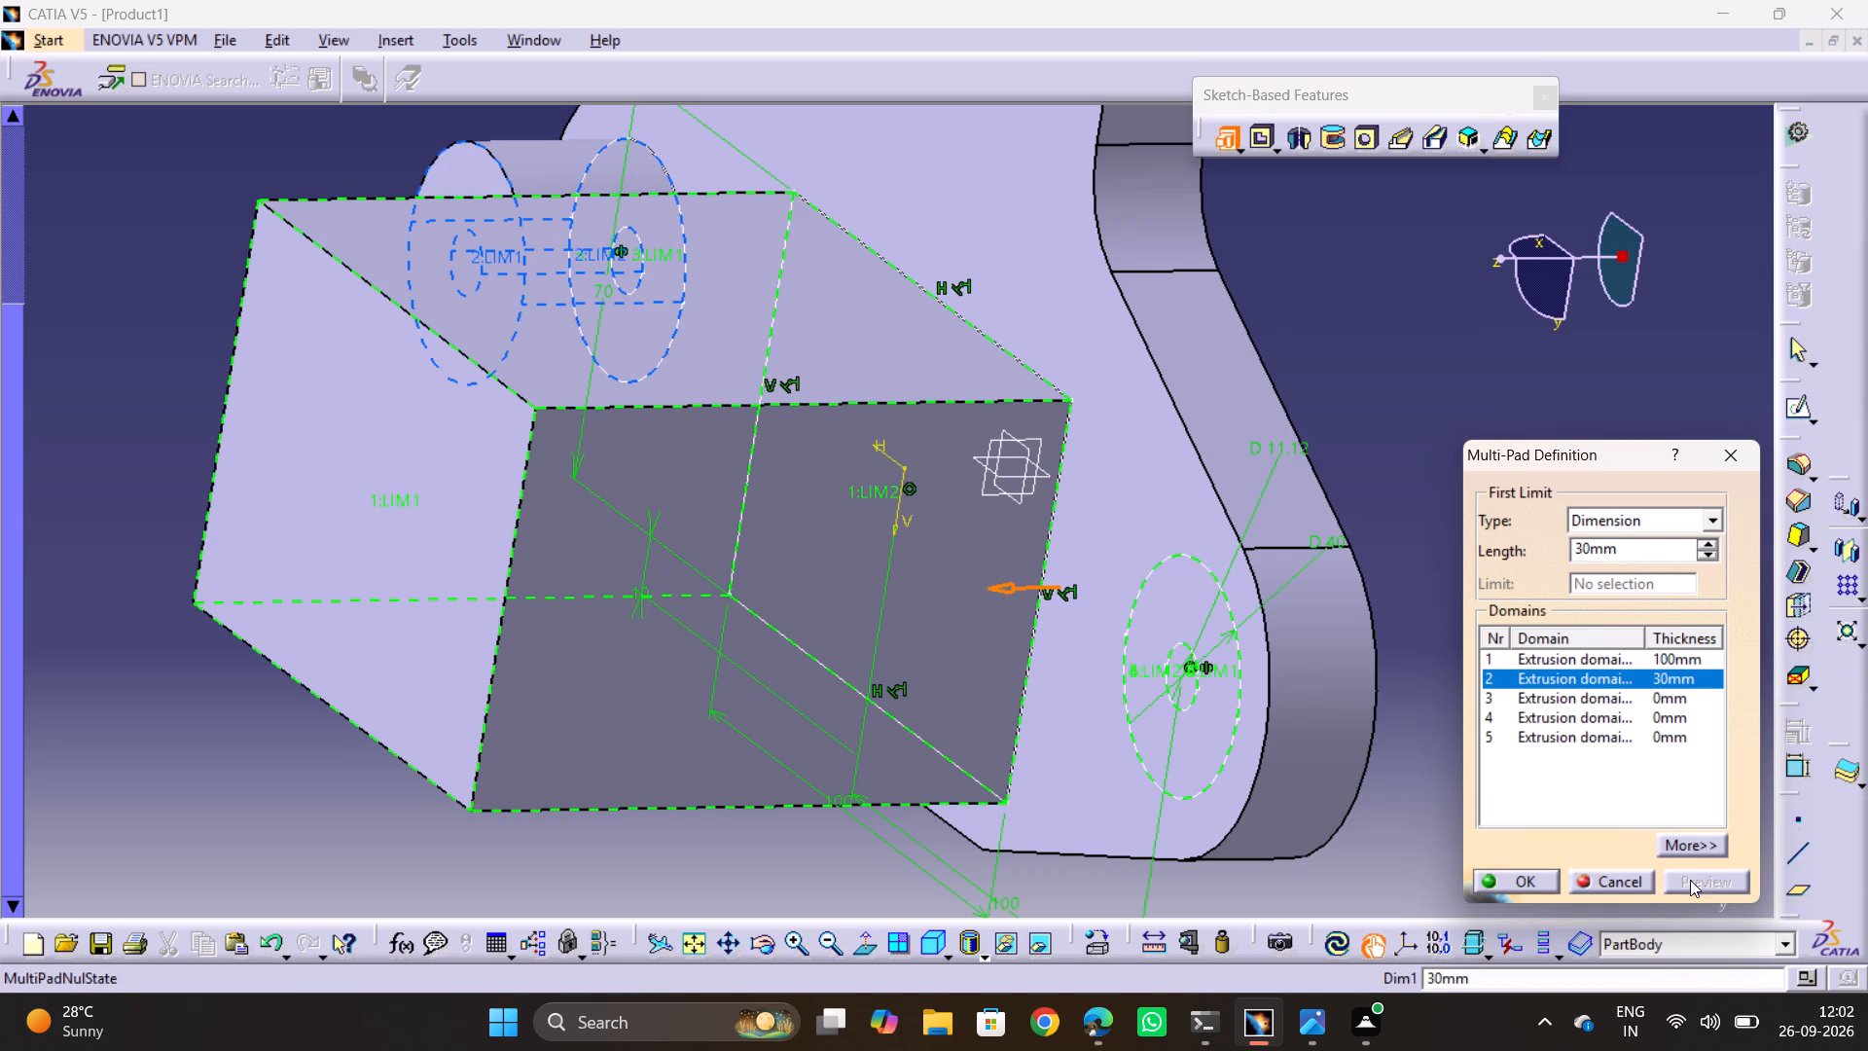
# Check the boss hole size in 1.jpg, set the boss's inner circle diameter to 20 mm, and update the Multi-Pad preview.
pyautogui.click(1631, 705)
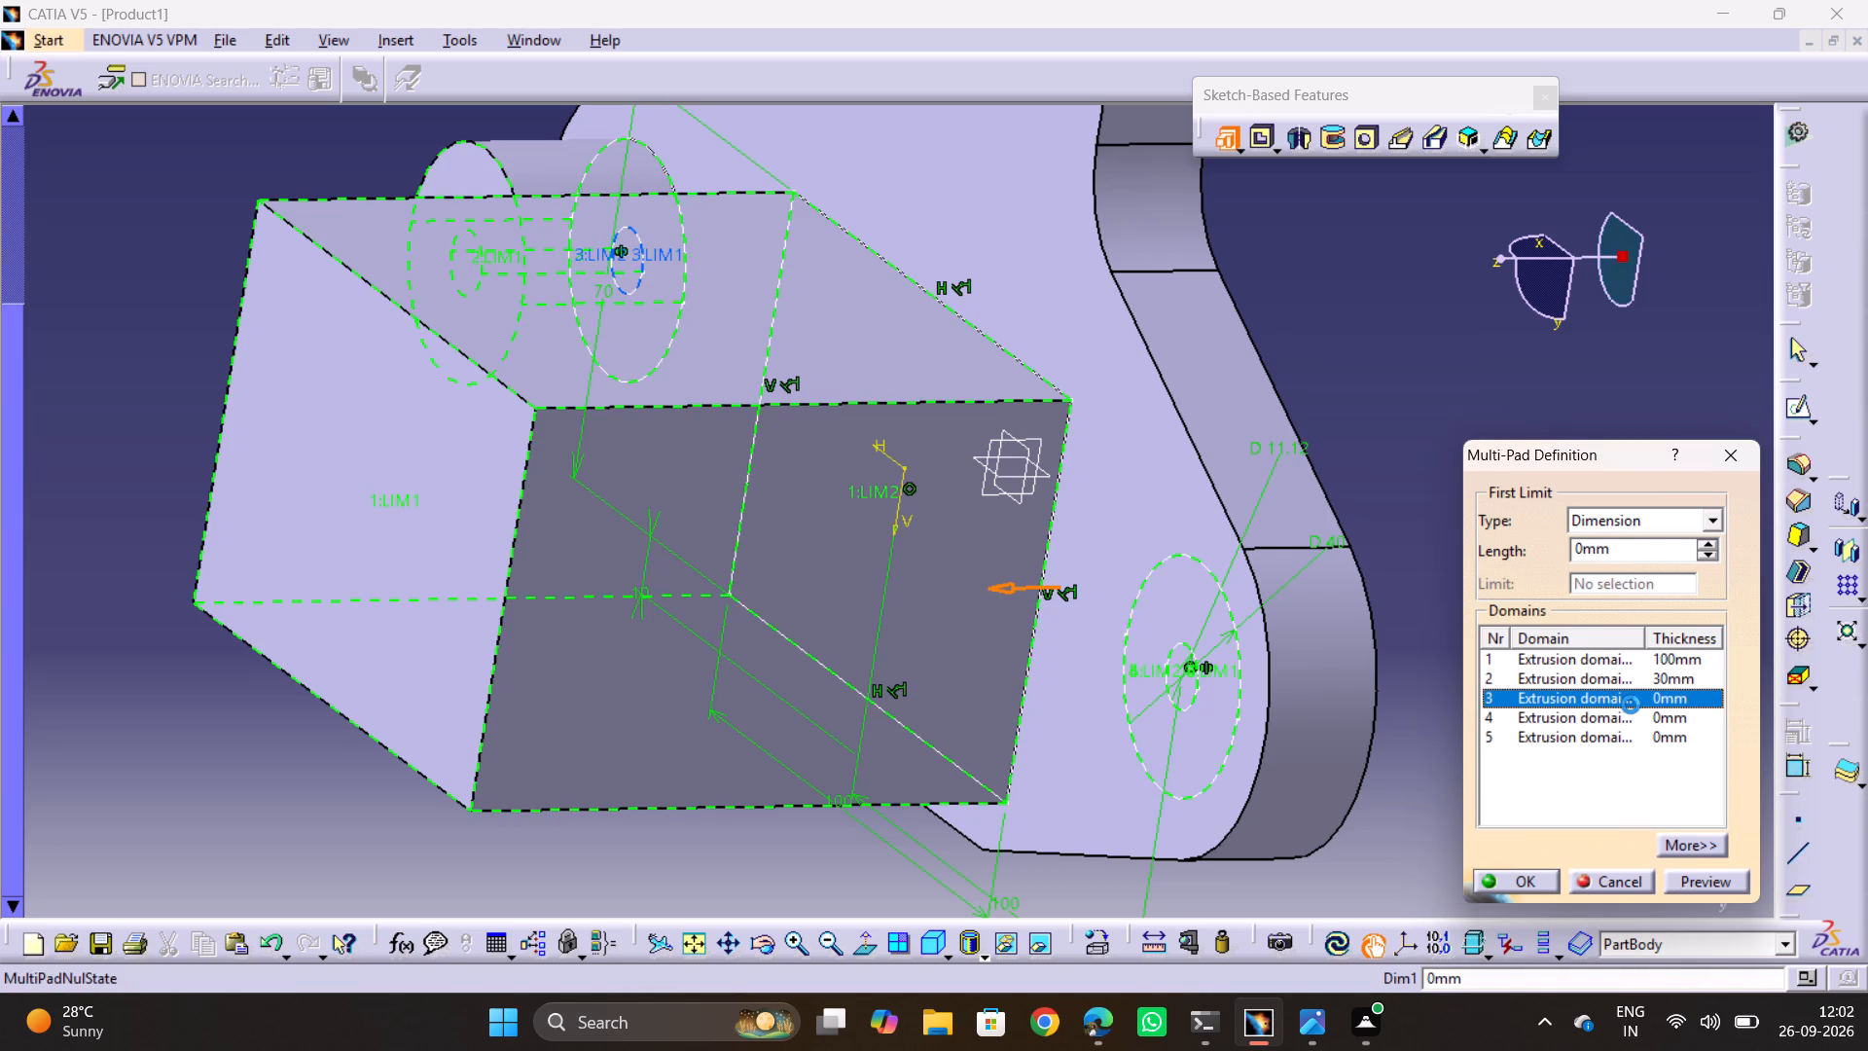
pyautogui.moveTo(777, 707); pyautogui.dragTo(1279, 568, button='middle')
pyautogui.moveTo(775, 707); pyautogui.dragTo(955, 572)
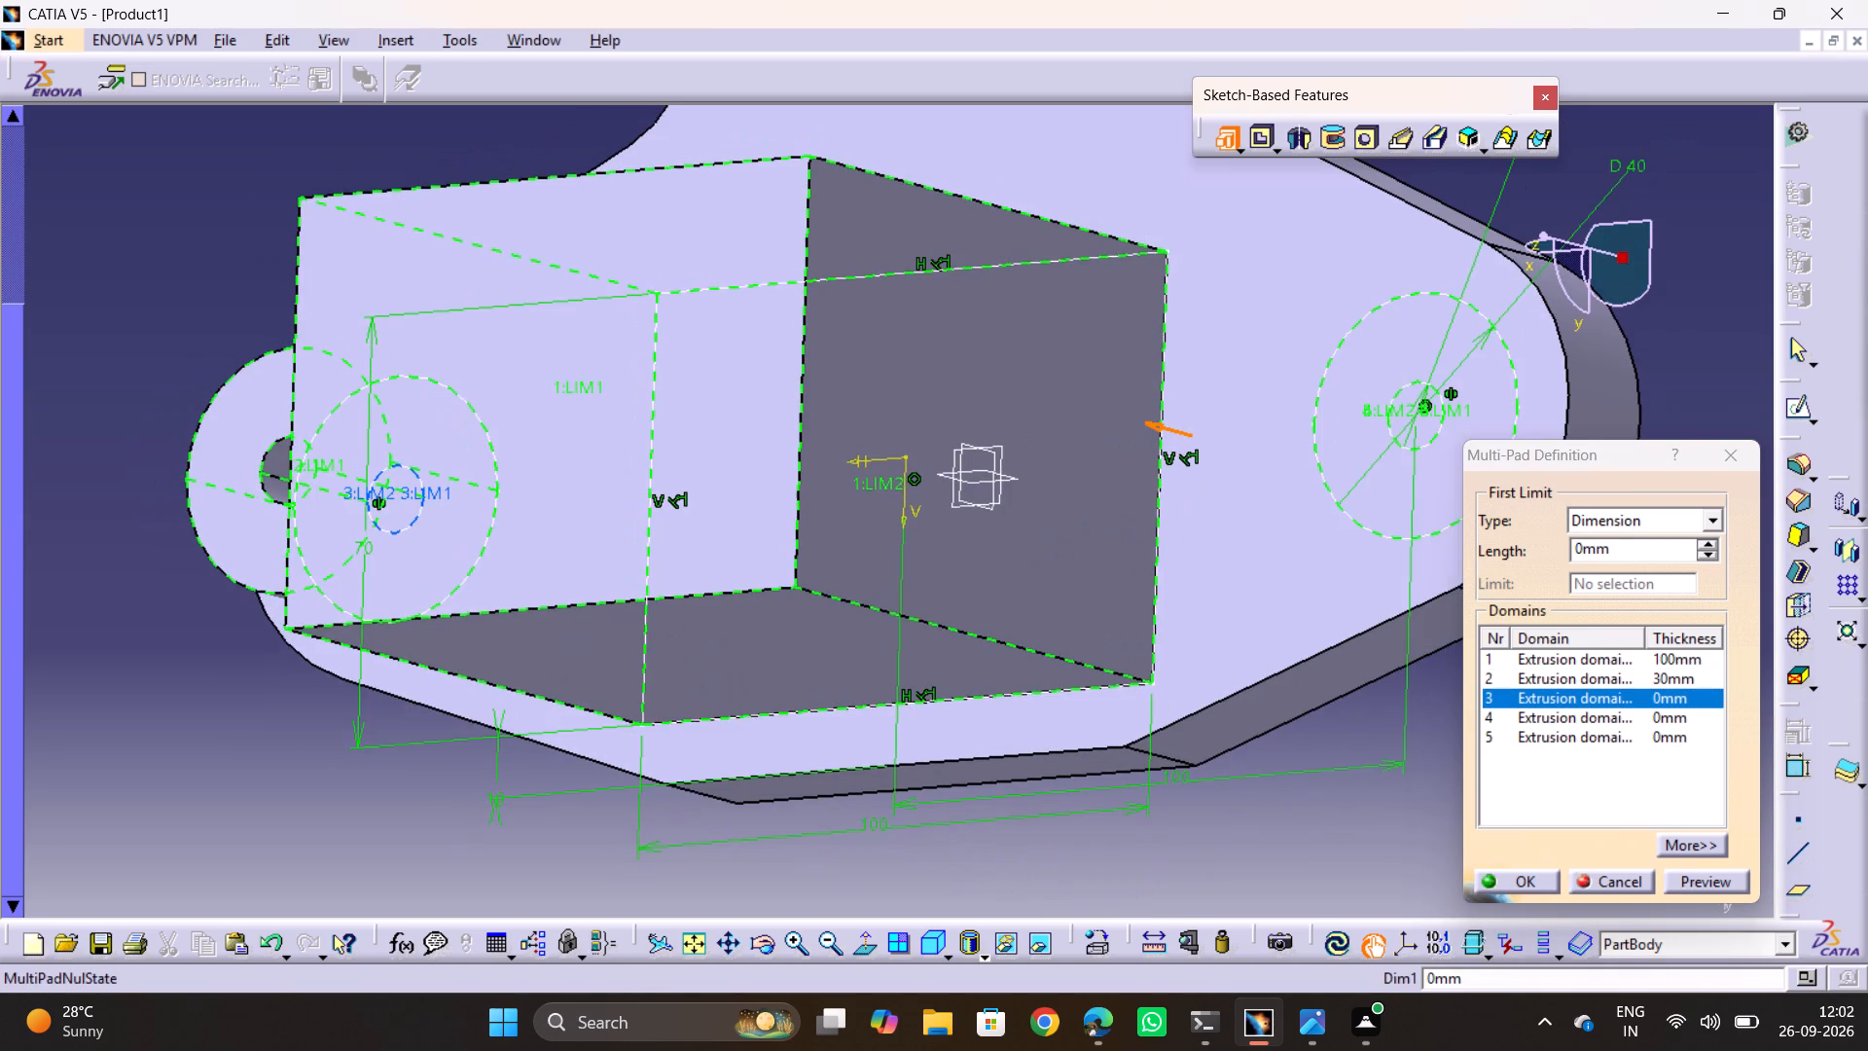
pyautogui.moveTo(1279, 568); pyautogui.dragTo(1266, 569, button='middle')
pyautogui.moveTo(810, 535); pyautogui.dragTo(1019, 546, button='middle')
pyautogui.moveTo(878, 556); pyautogui.dragTo(1019, 546)
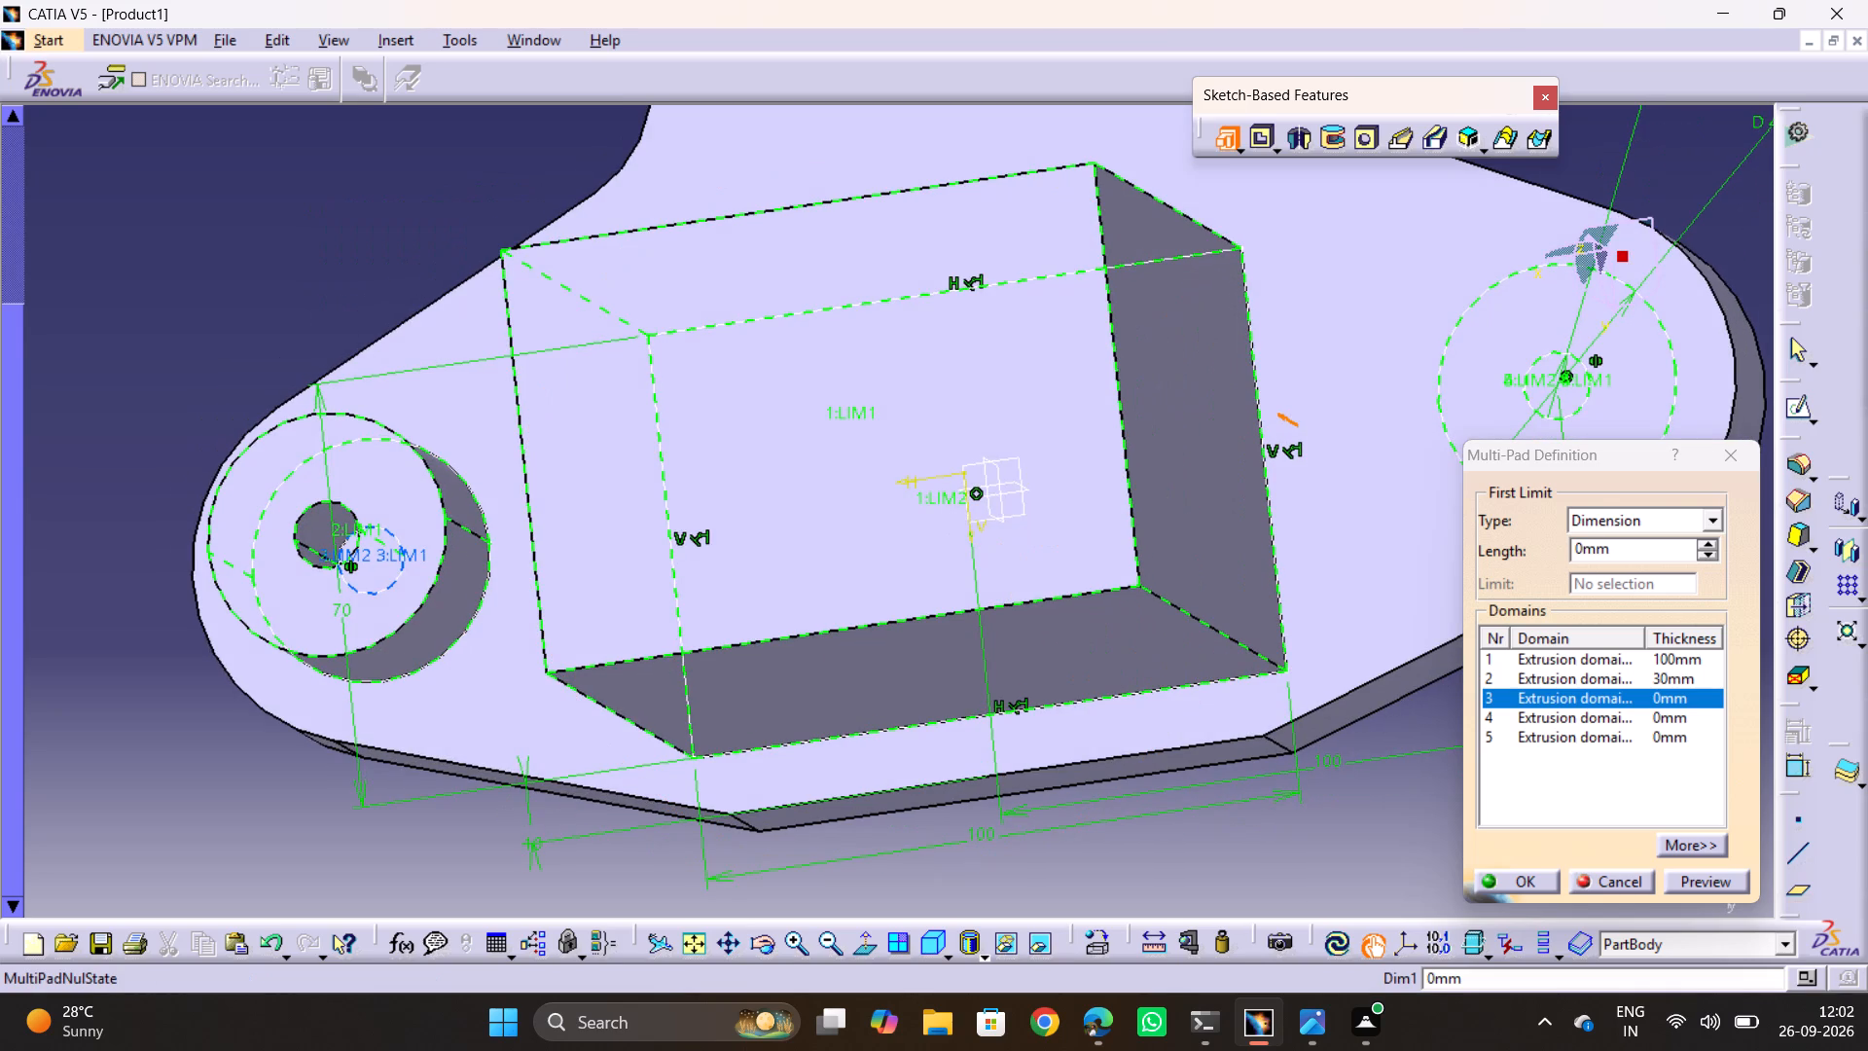
pyautogui.hotkey('alt', 'Tab')
pyautogui.hotkey('alt', 'Tab')
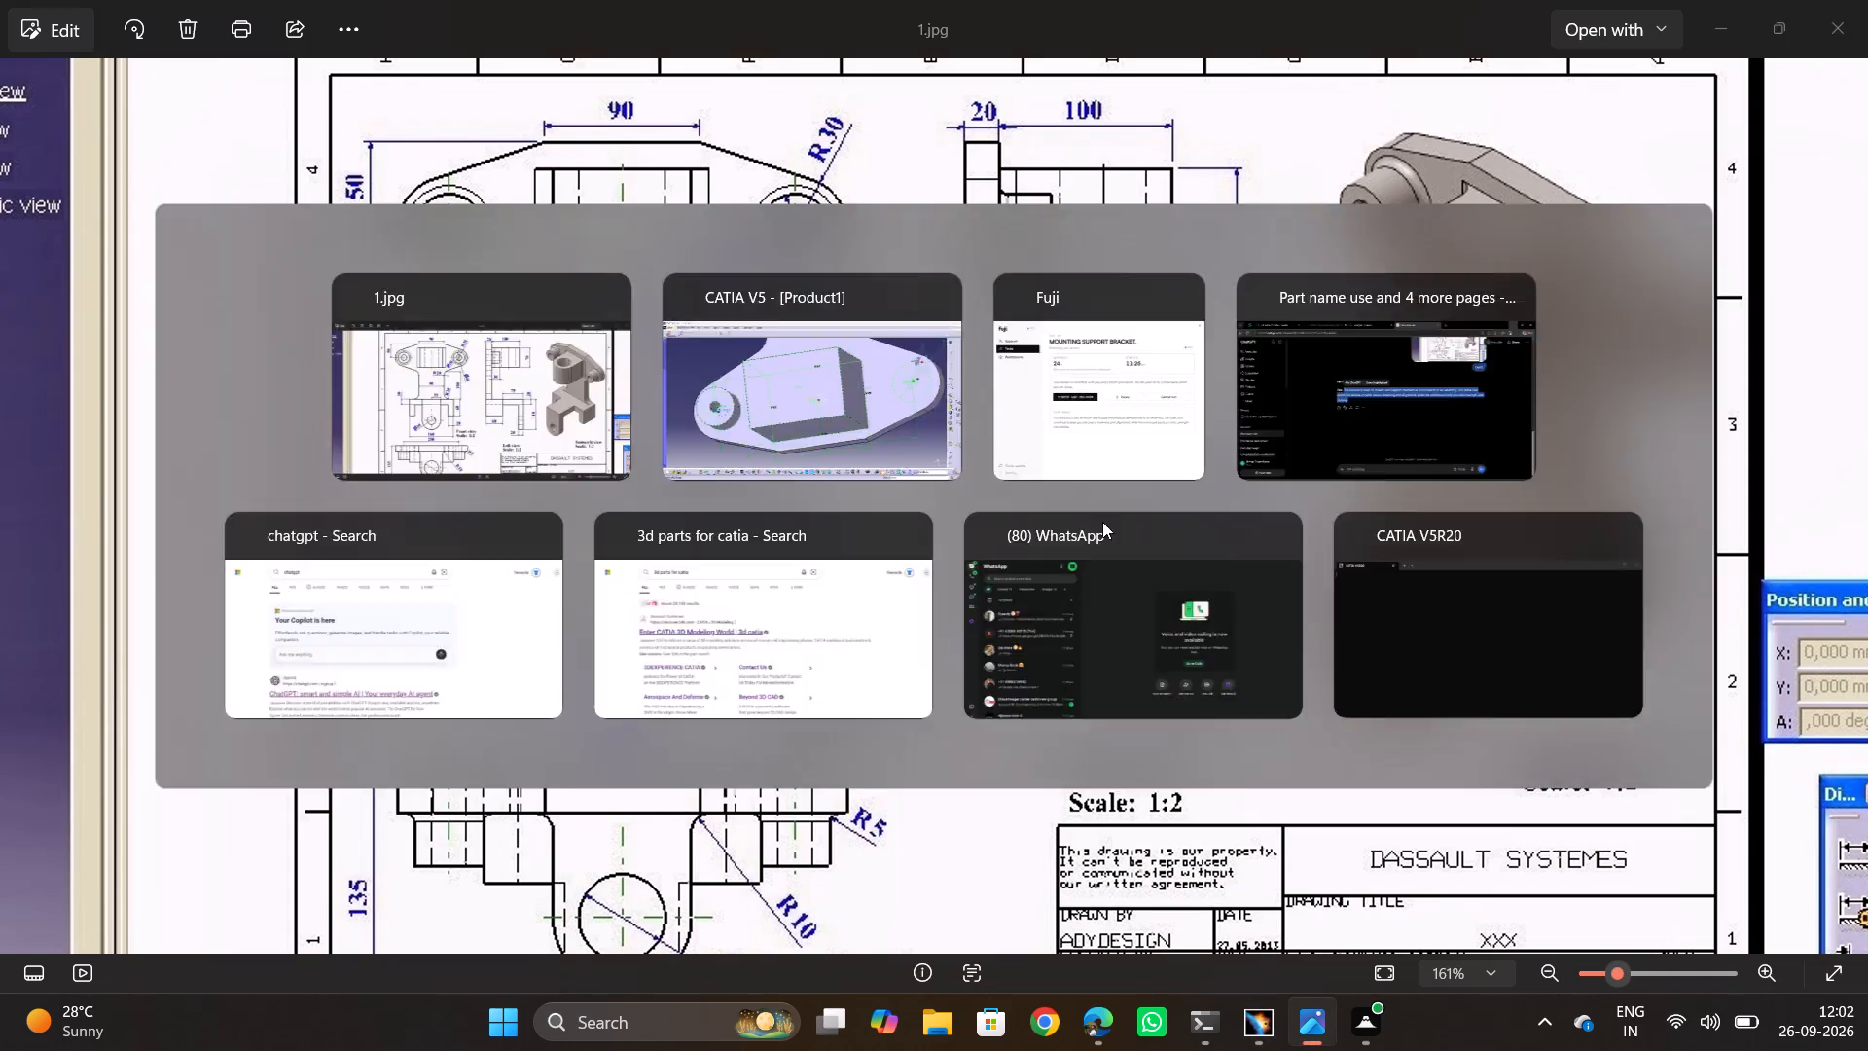
pyautogui.moveTo(1227, 473); pyautogui.dragTo(864, 623, button='middle')
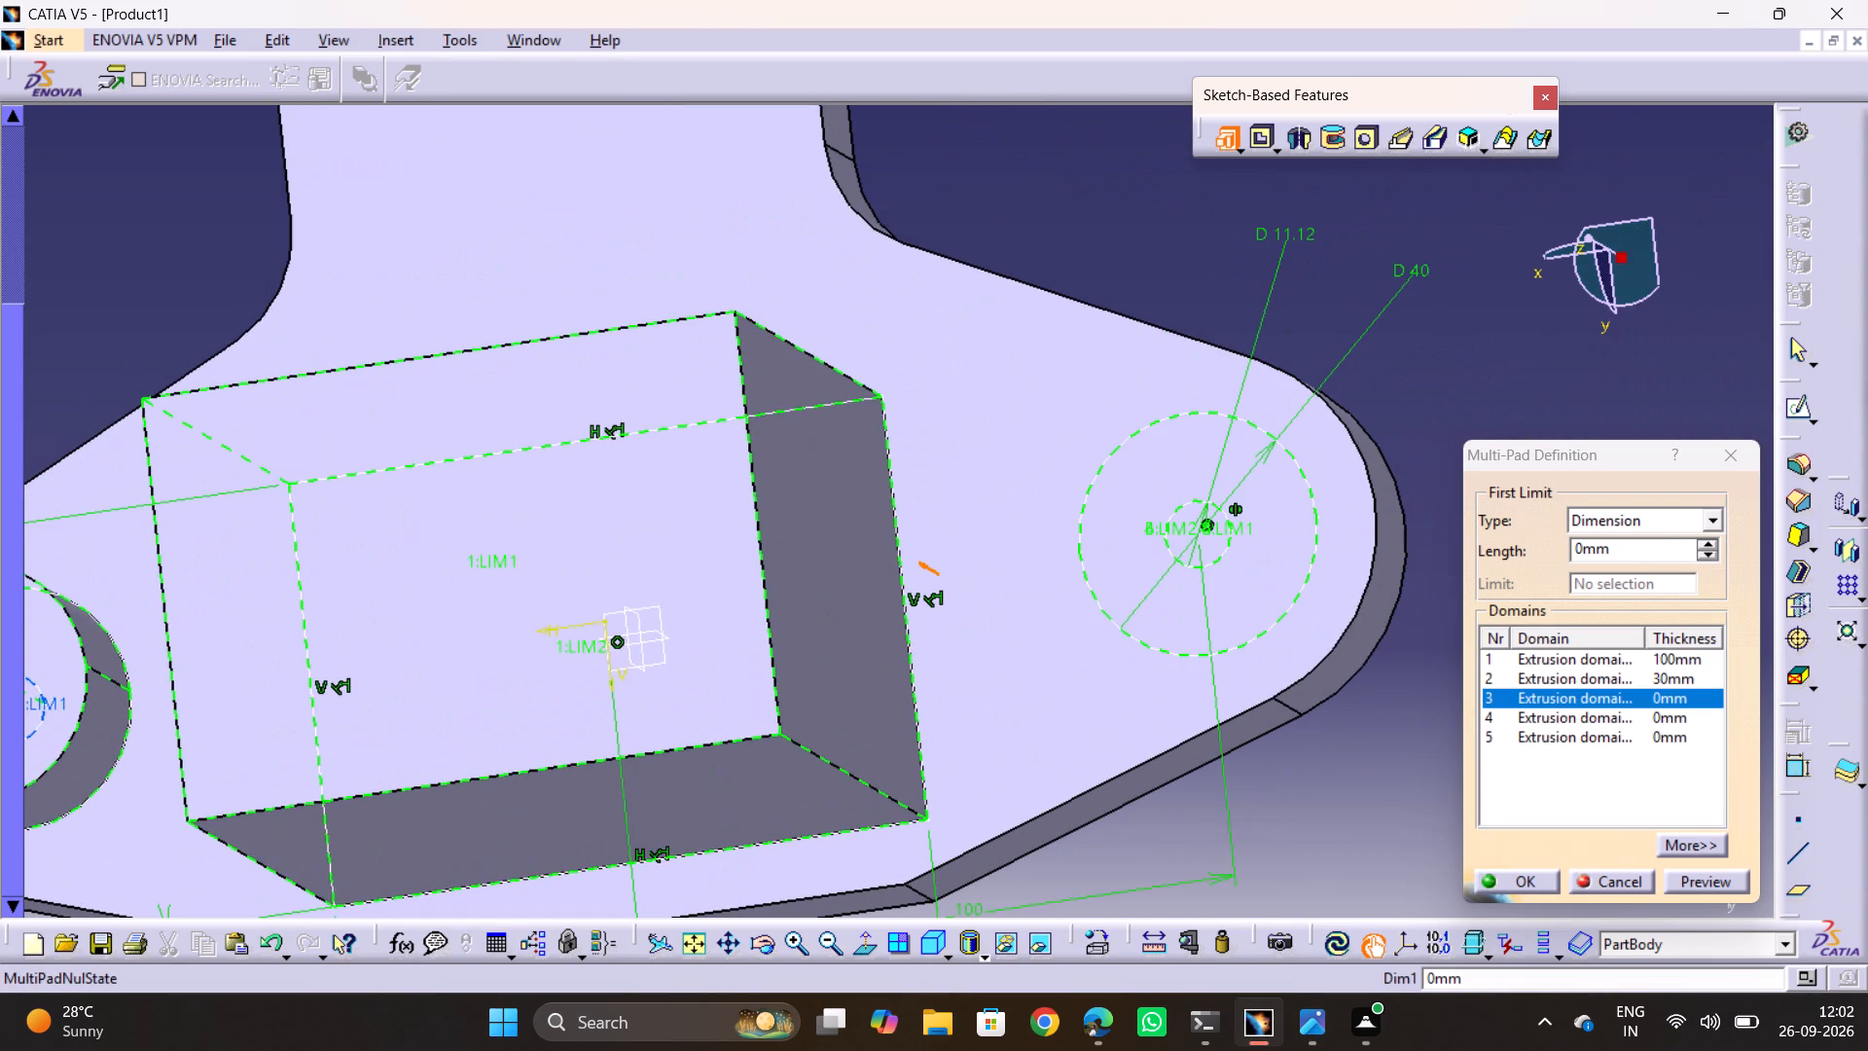
pyautogui.doubleClick(1301, 229)
pyautogui.write('20')
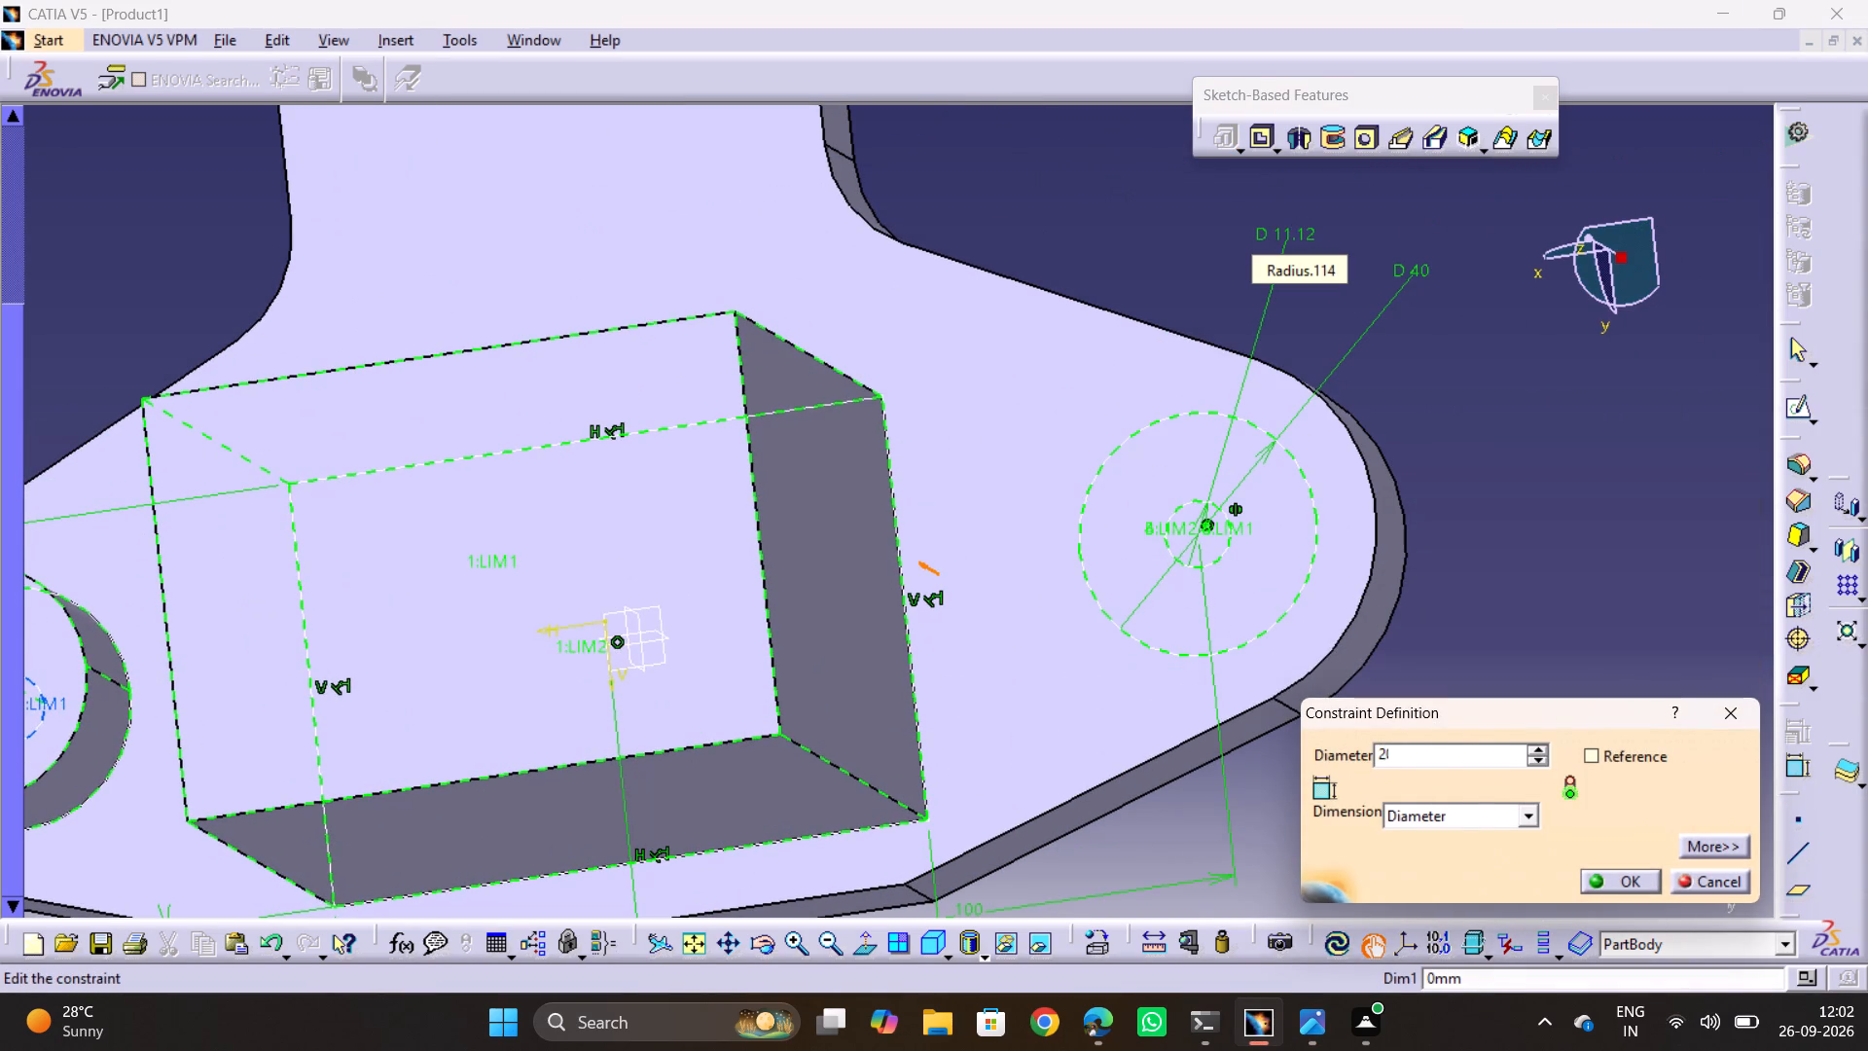
pyautogui.press('Return')
pyautogui.moveTo(1004, 398); pyautogui.dragTo(1462, 369, button='middle')
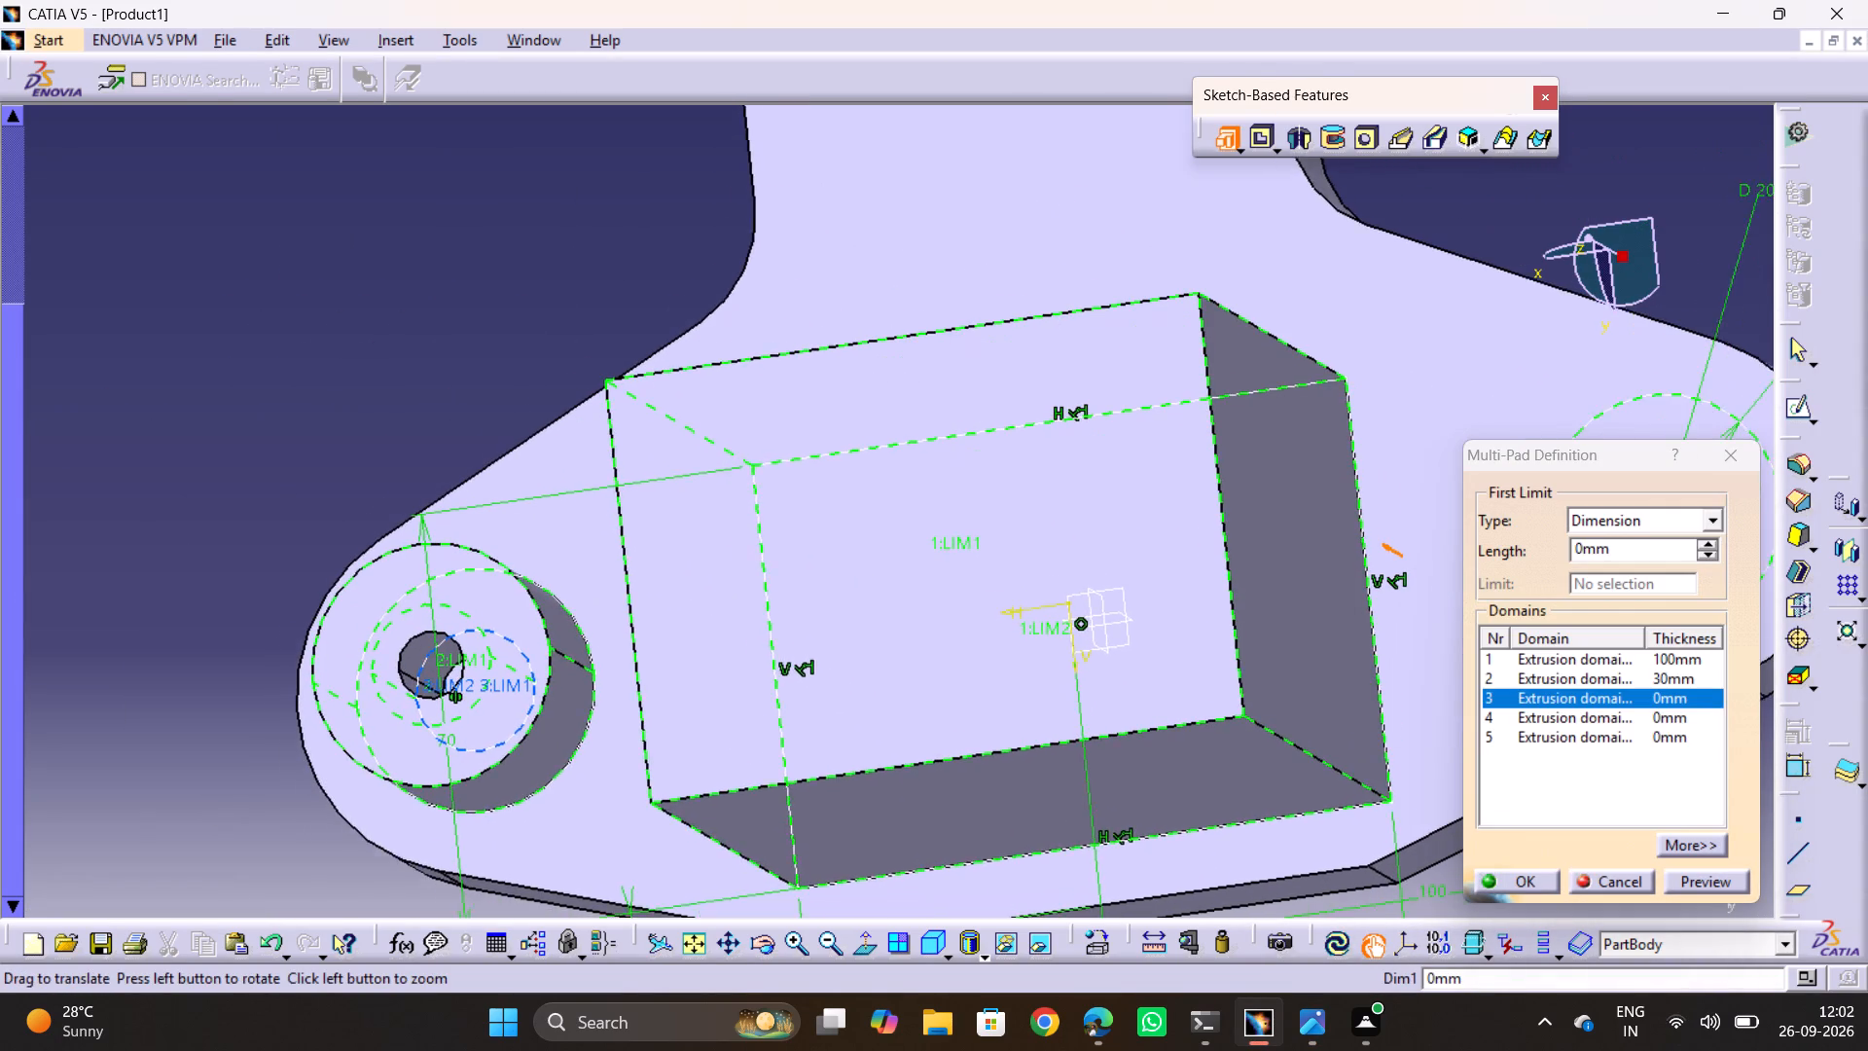
pyautogui.moveTo(1462, 369); pyautogui.dragTo(1424, 340, button='middle')
pyautogui.click(1721, 879)
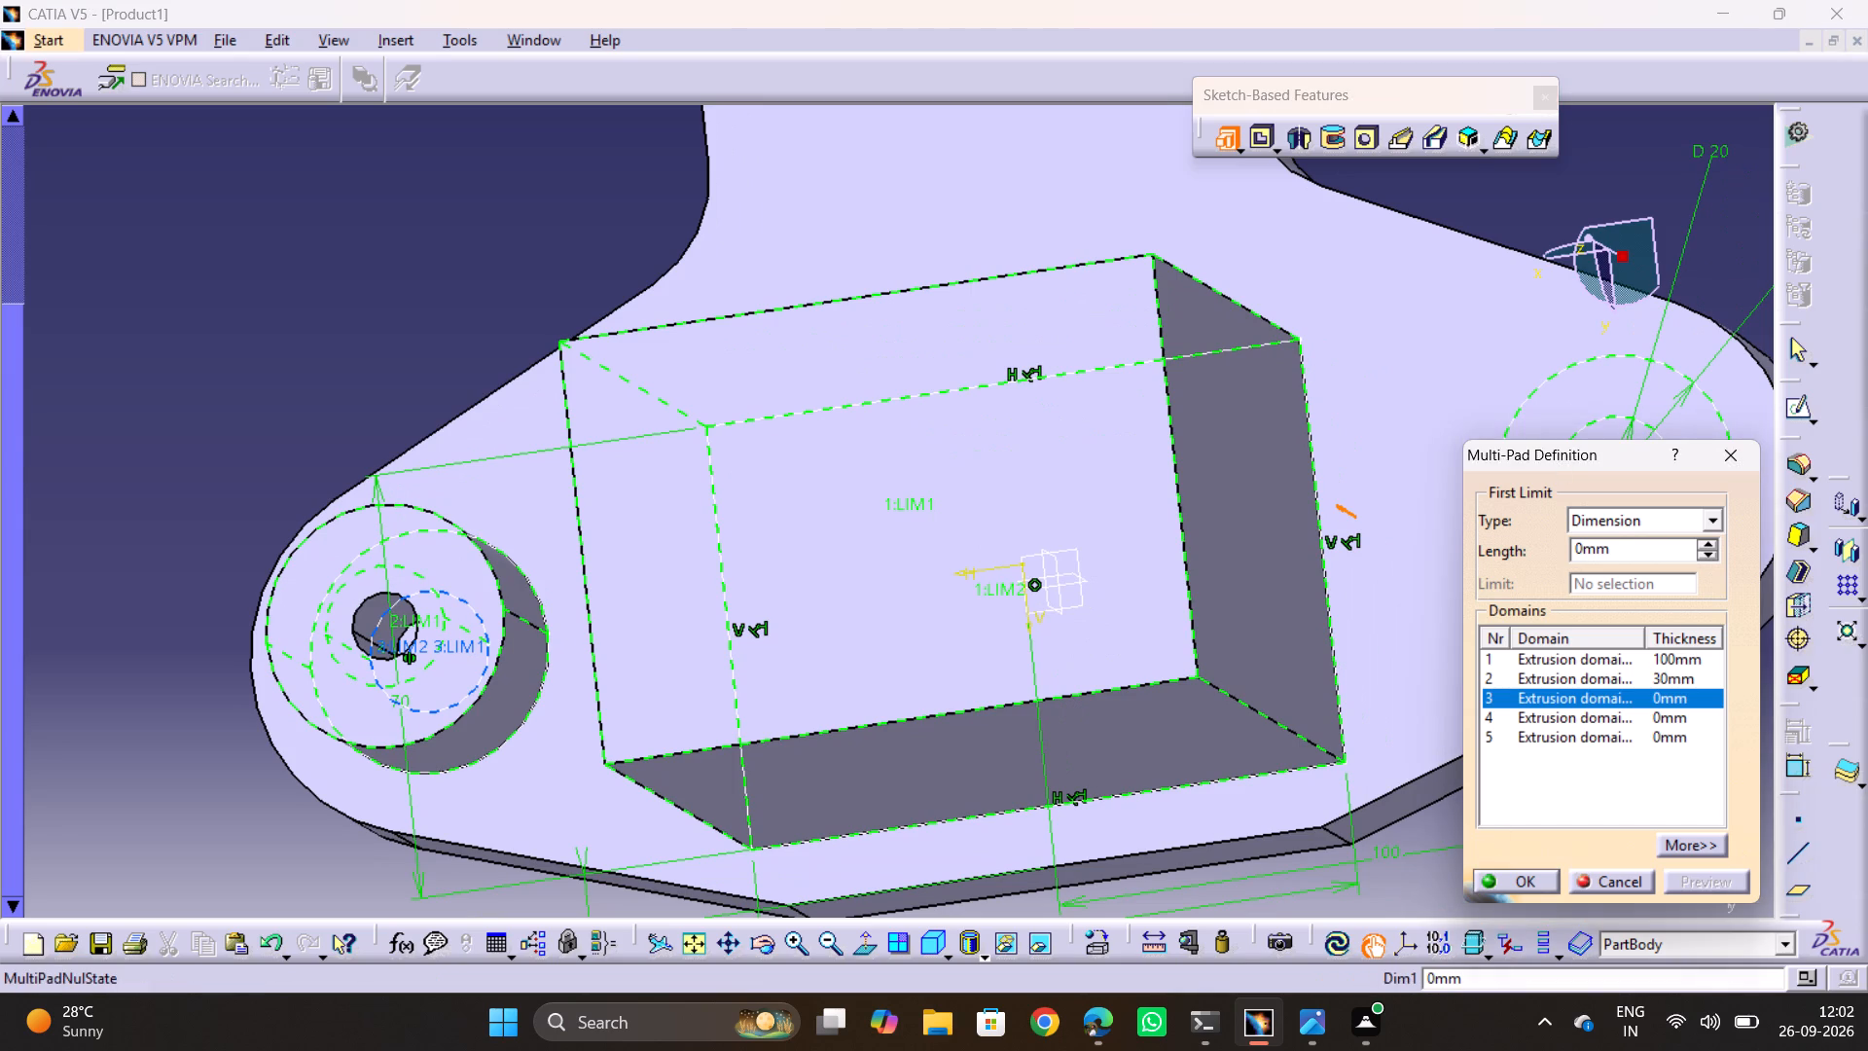
# Set the length of extrusion domain 4, the second boss ring, to 30 mm and complete the Multi-Pad.
pyautogui.moveTo(1092, 557); pyautogui.dragTo(651, 515, button='middle')
pyautogui.click(1681, 715)
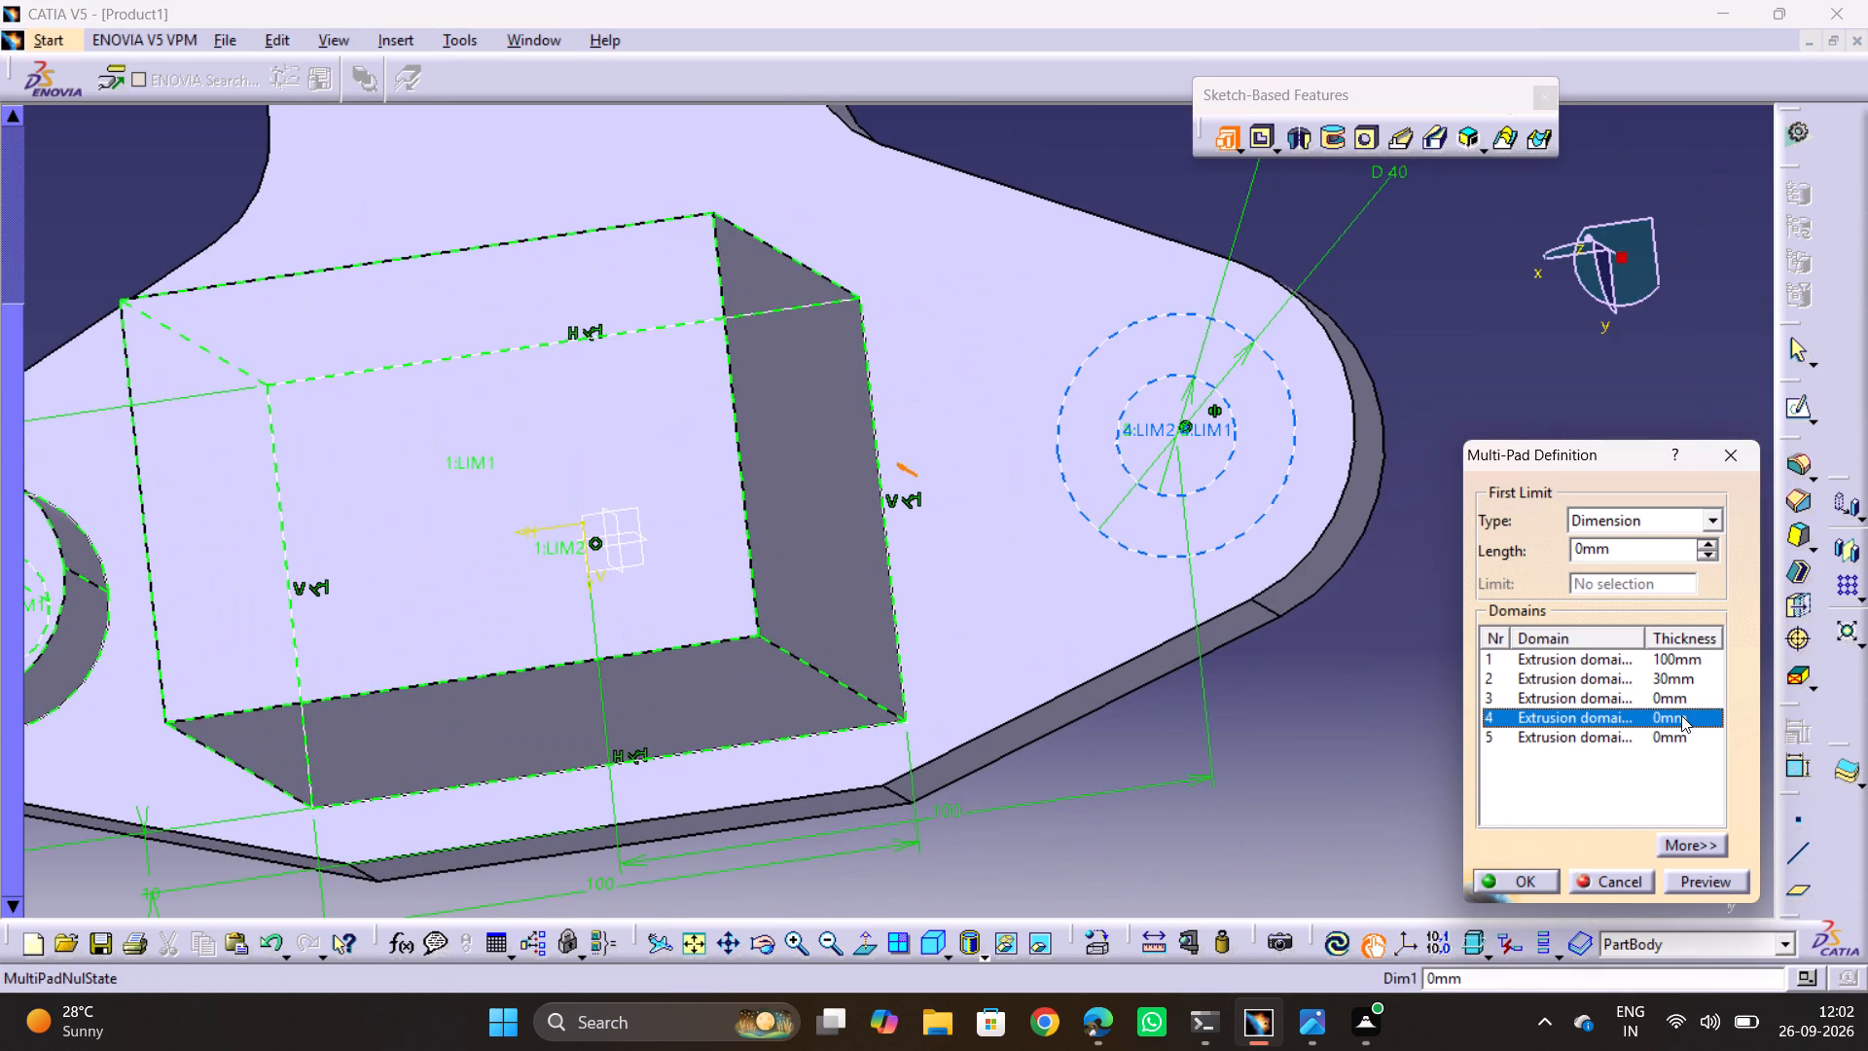
pyautogui.doubleClick(1639, 548)
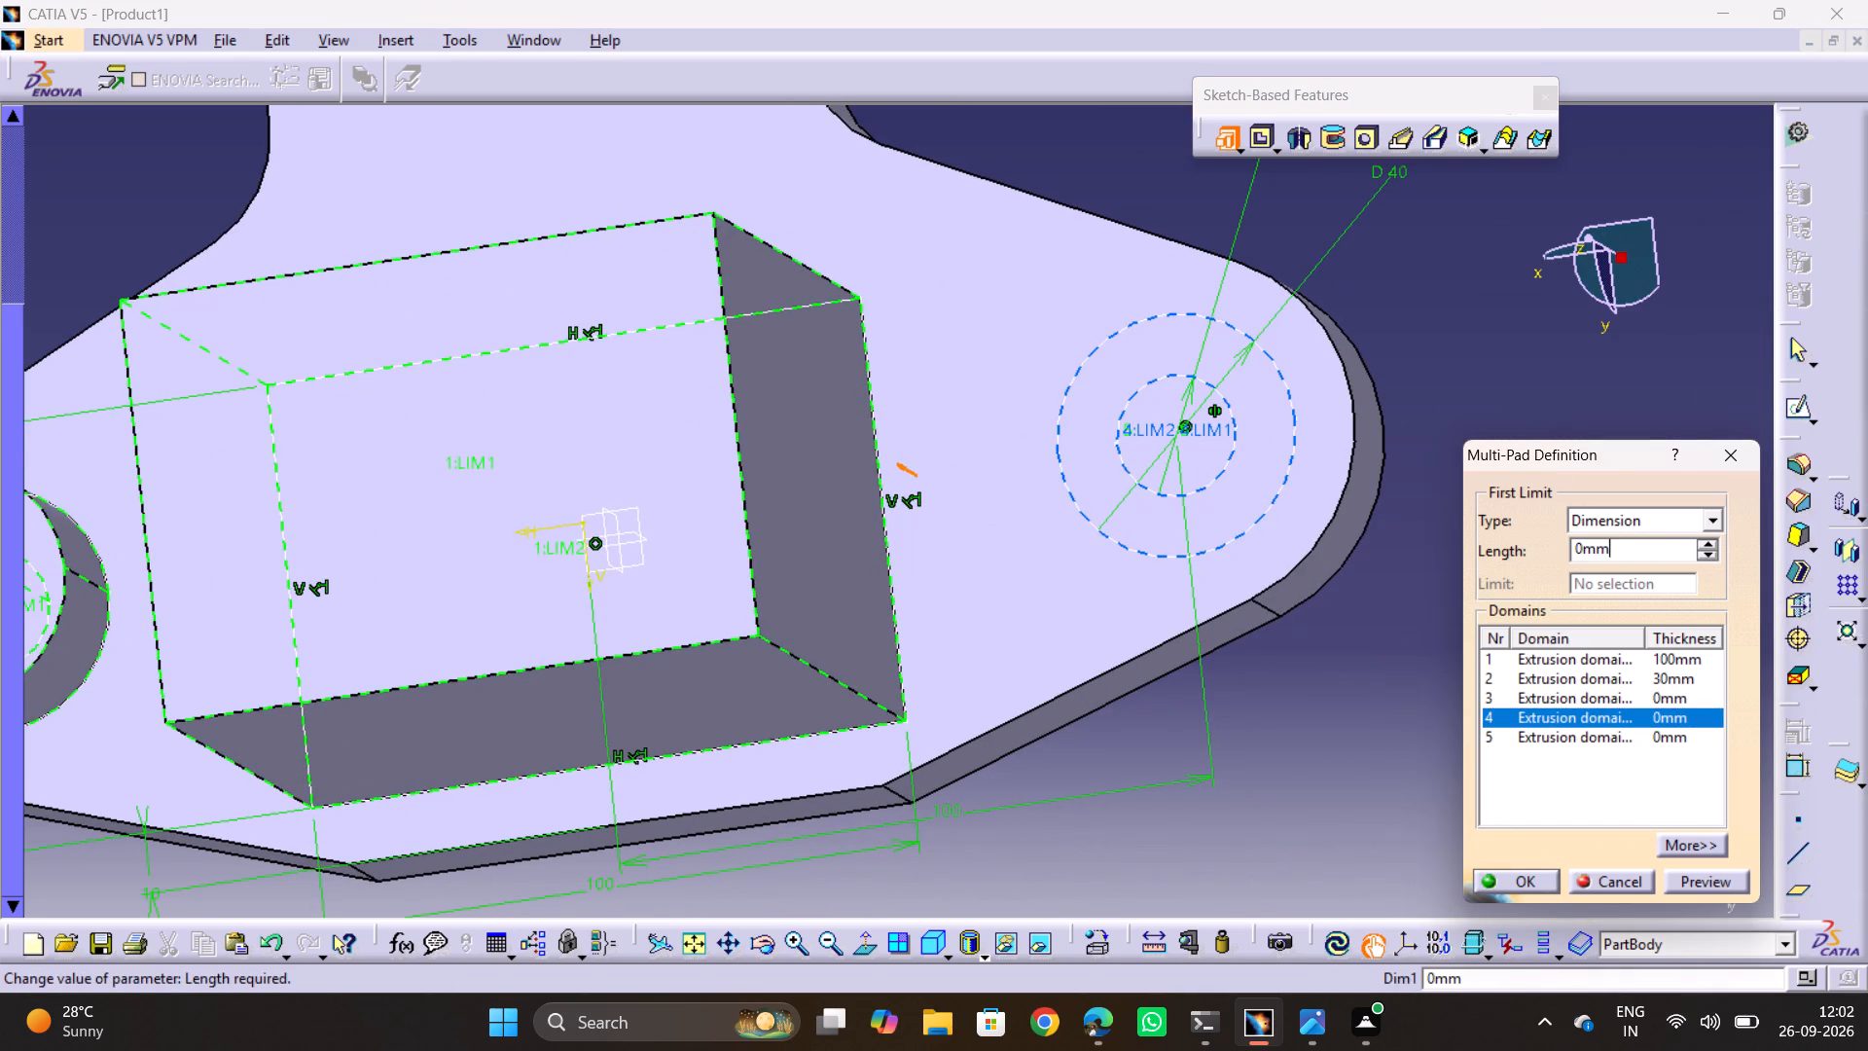
pyautogui.write('30')
pyautogui.press('Return')
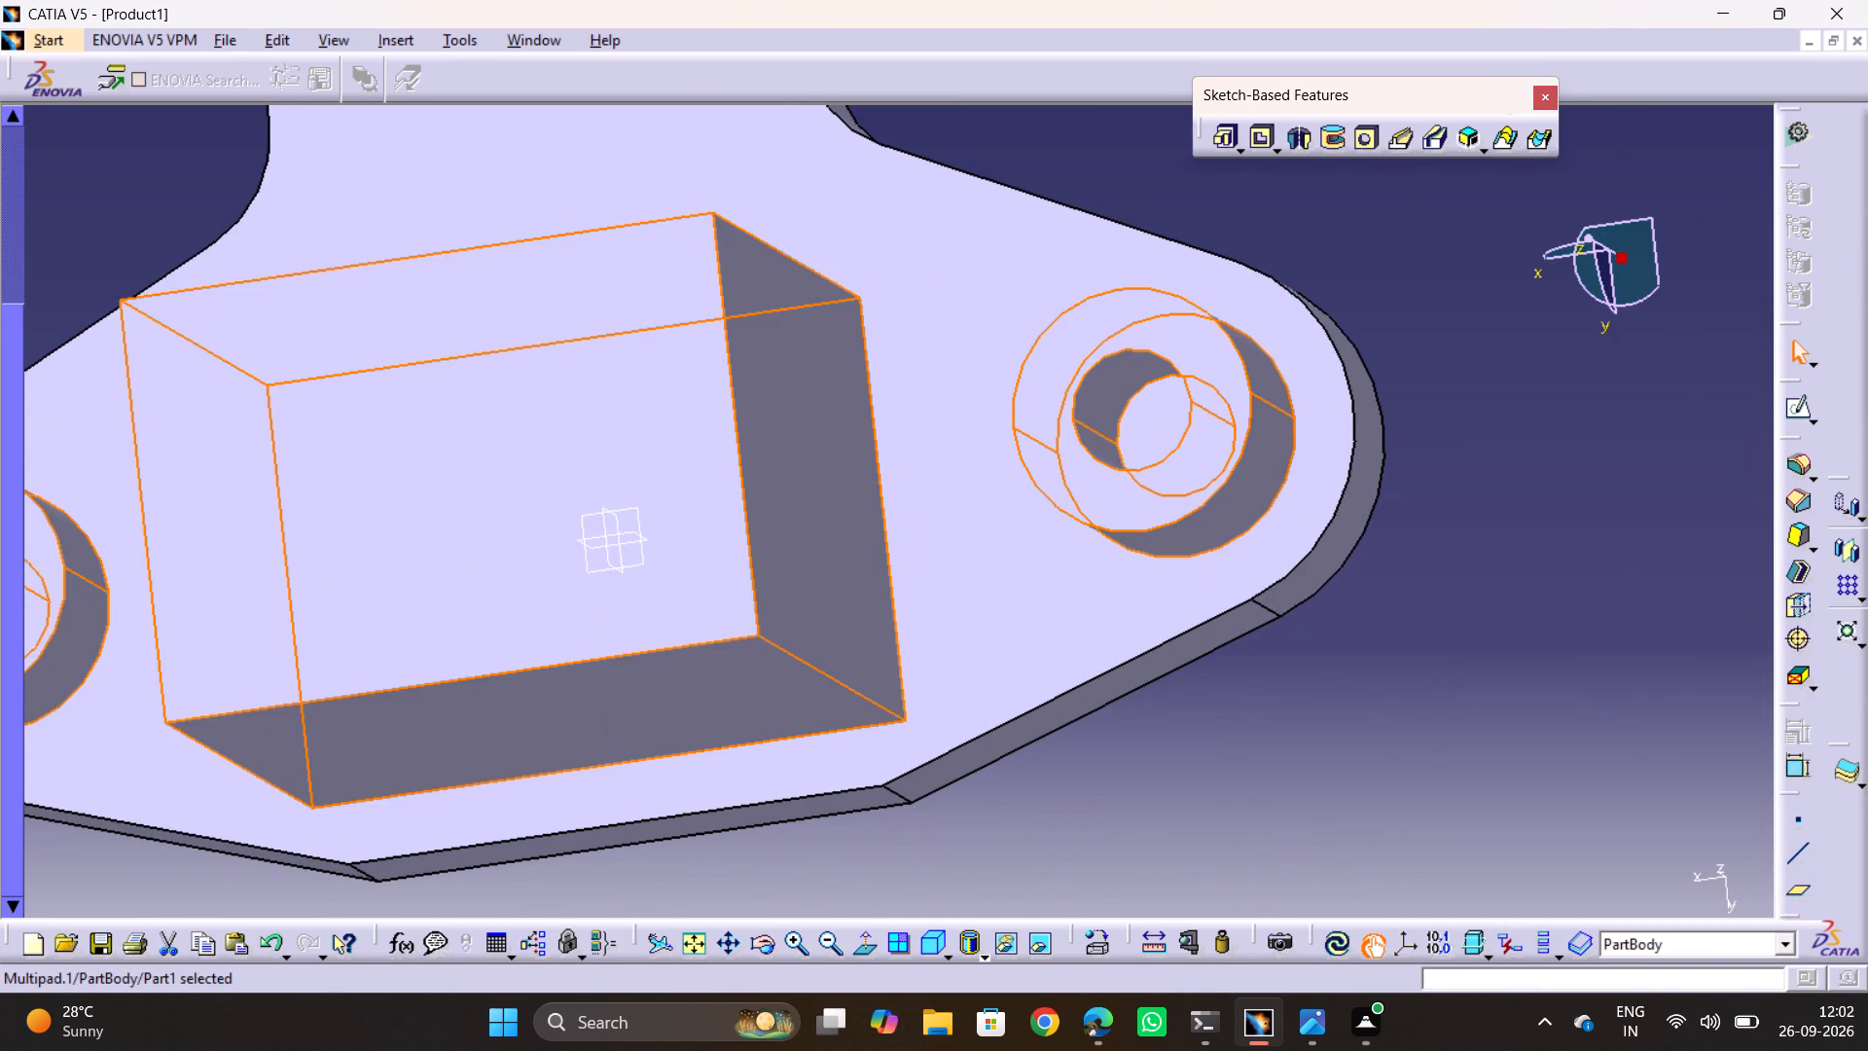
pyautogui.click(1563, 708)
pyautogui.moveTo(1284, 637); pyautogui.dragTo(1591, 647, button='middle')
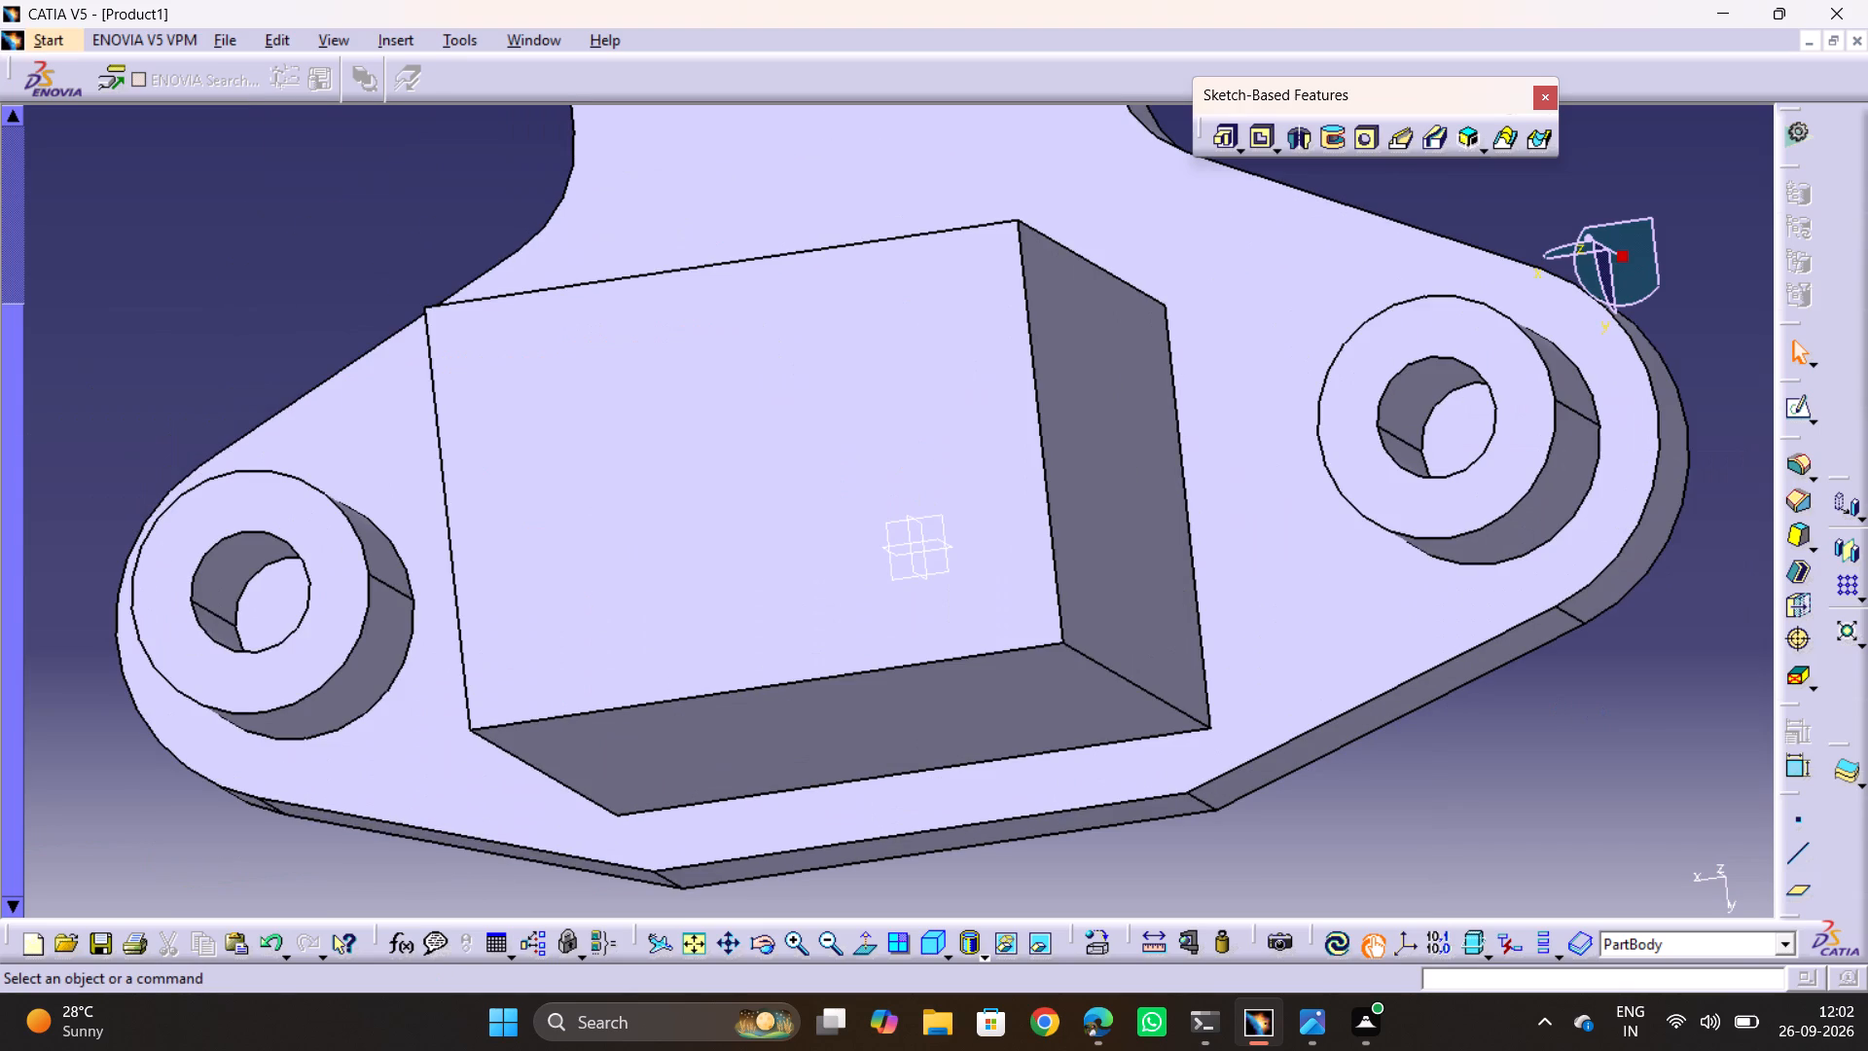
# Compare the extruded block and boss rings with the views in 1.jpg, examining where they meet the plate.
pyautogui.hotkey('alt', 'Tab')
pyautogui.hotkey('alt', 'Tab')
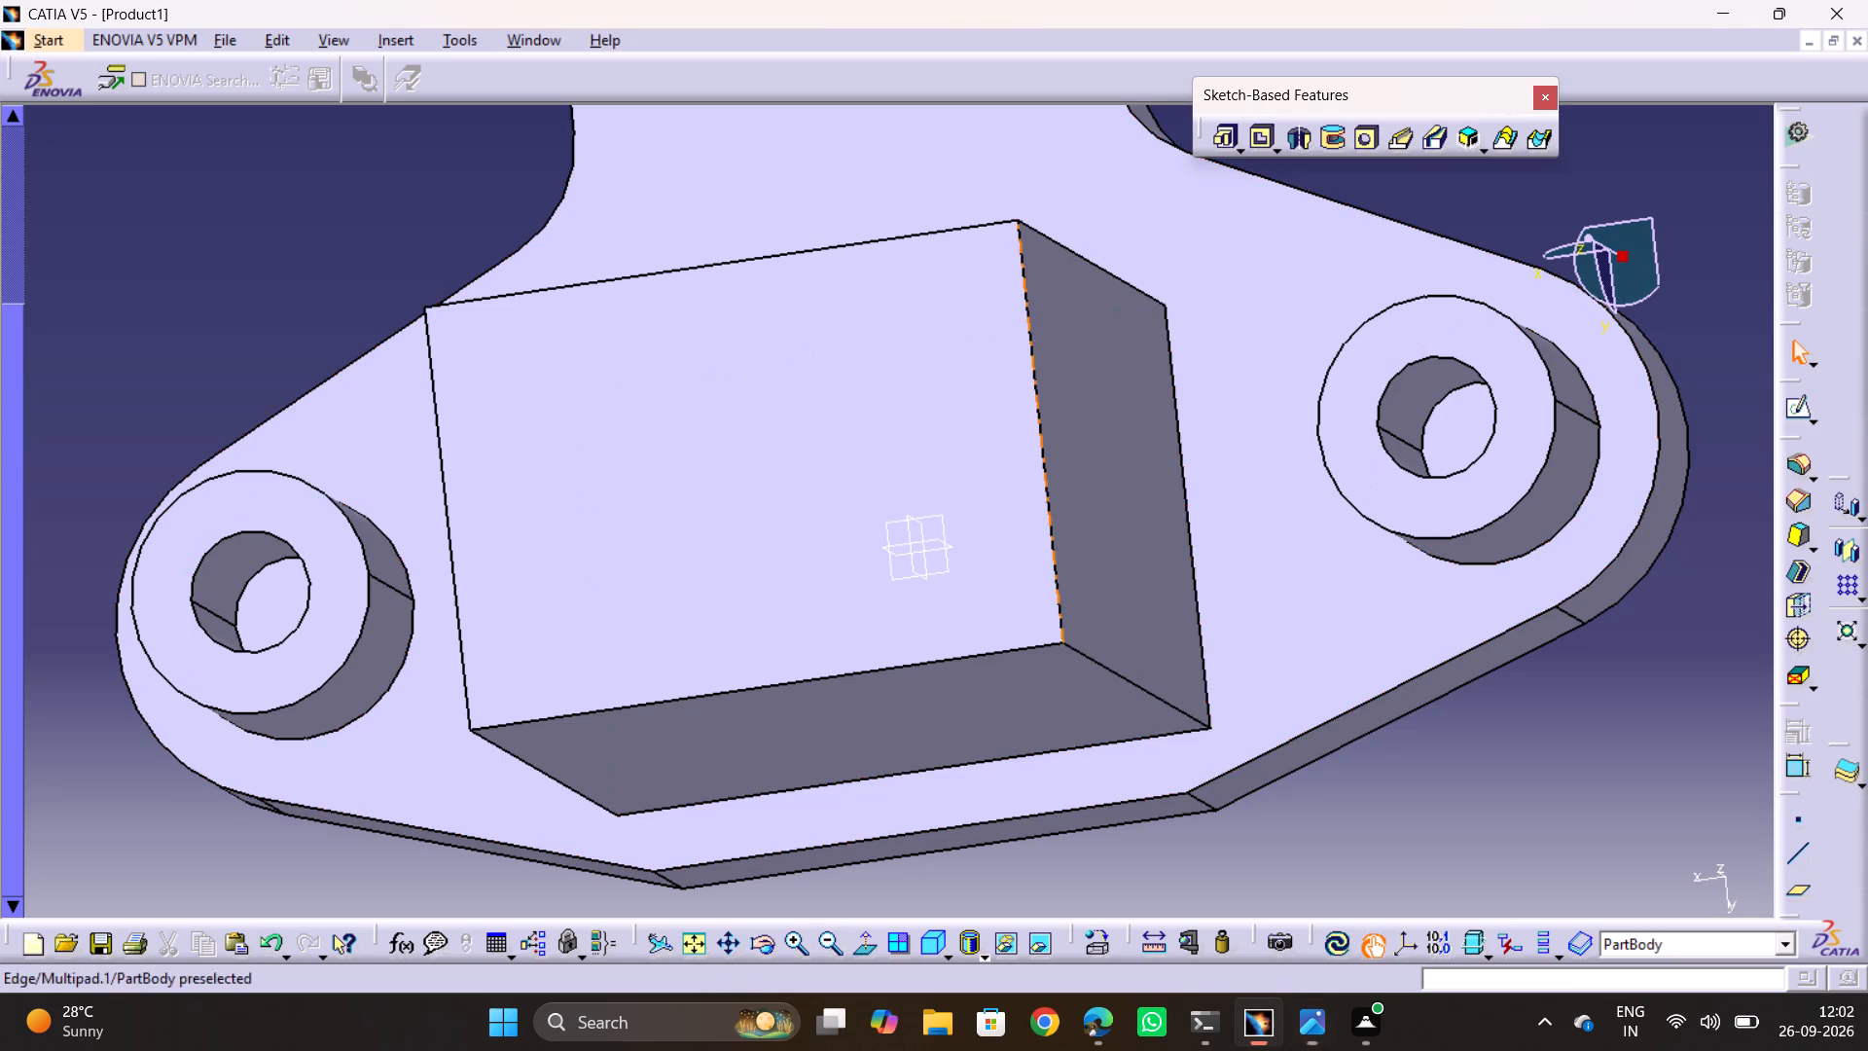
pyautogui.moveTo(971, 422); pyautogui.dragTo(985, 427, button='middle')
pyautogui.hotkey('alt', 'Tab')
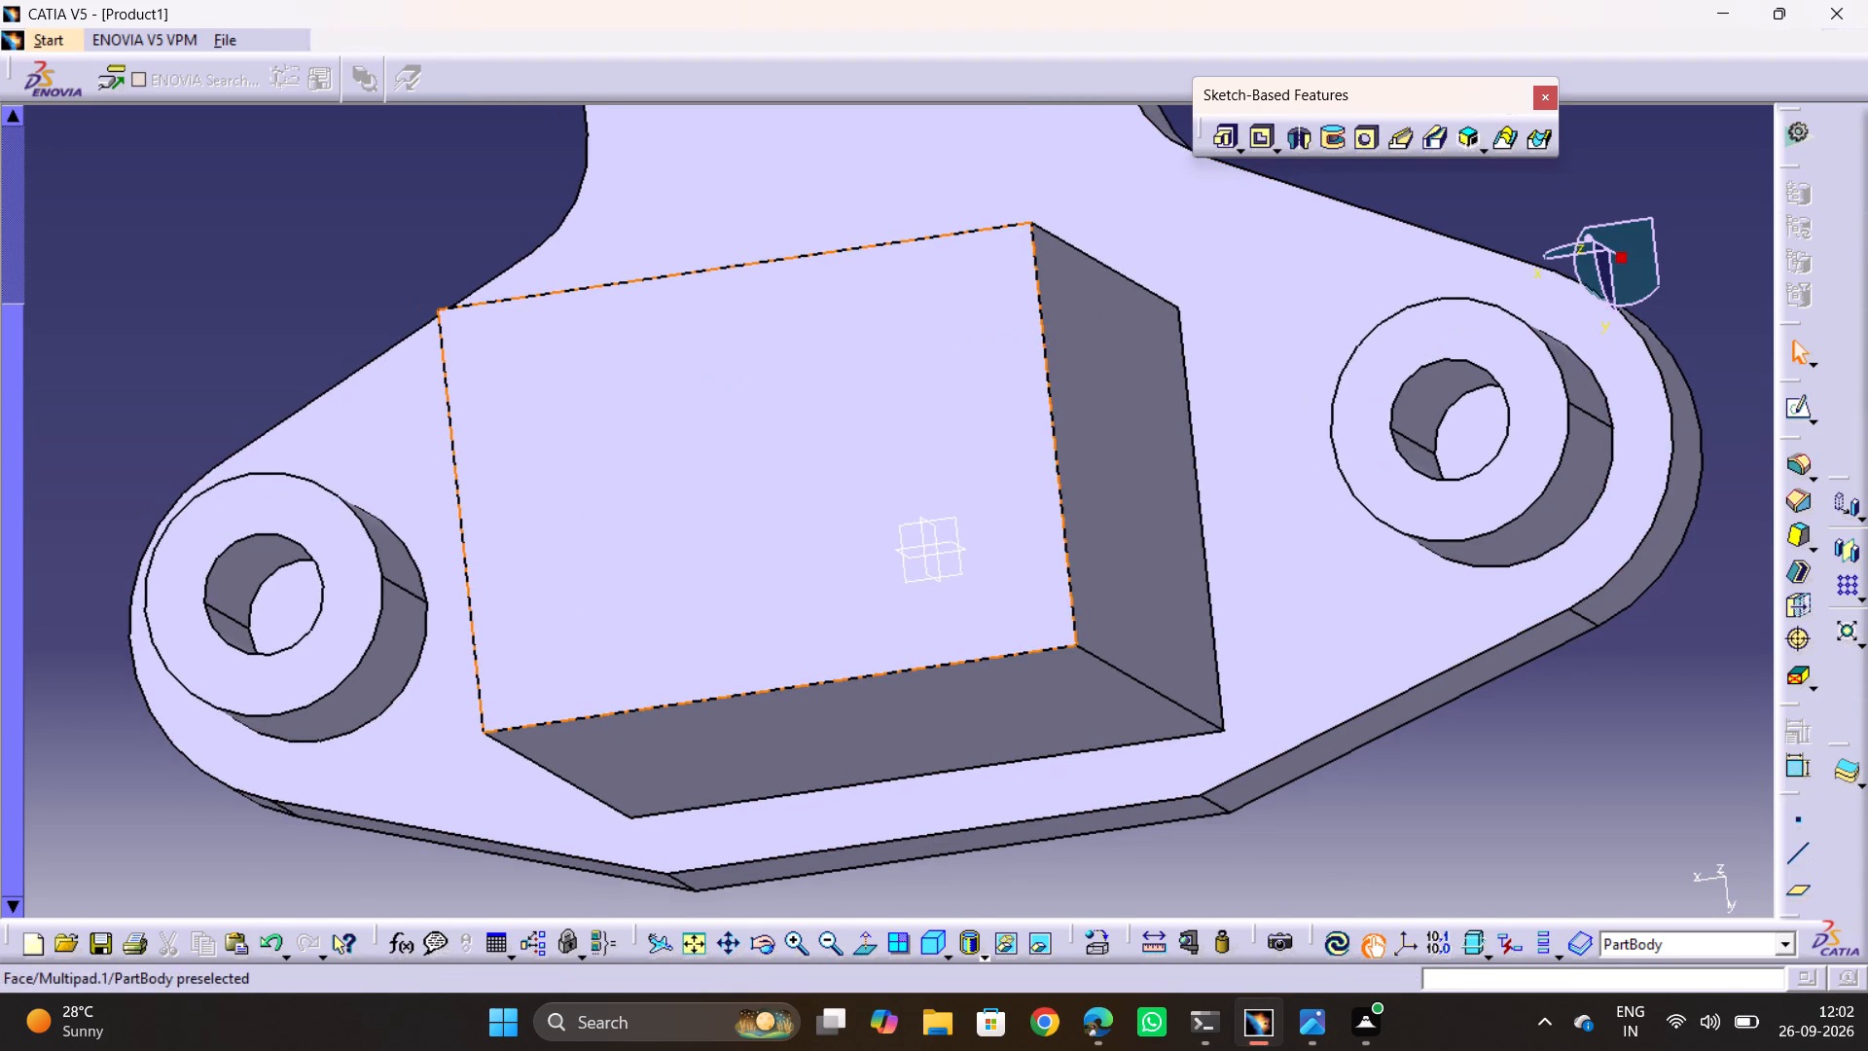
pyautogui.hotkey('alt', 'Tab')
pyautogui.moveTo(1088, 447); pyautogui.dragTo(1130, 469, button='middle')
pyautogui.moveTo(1101, 445); pyautogui.dragTo(1130, 469)
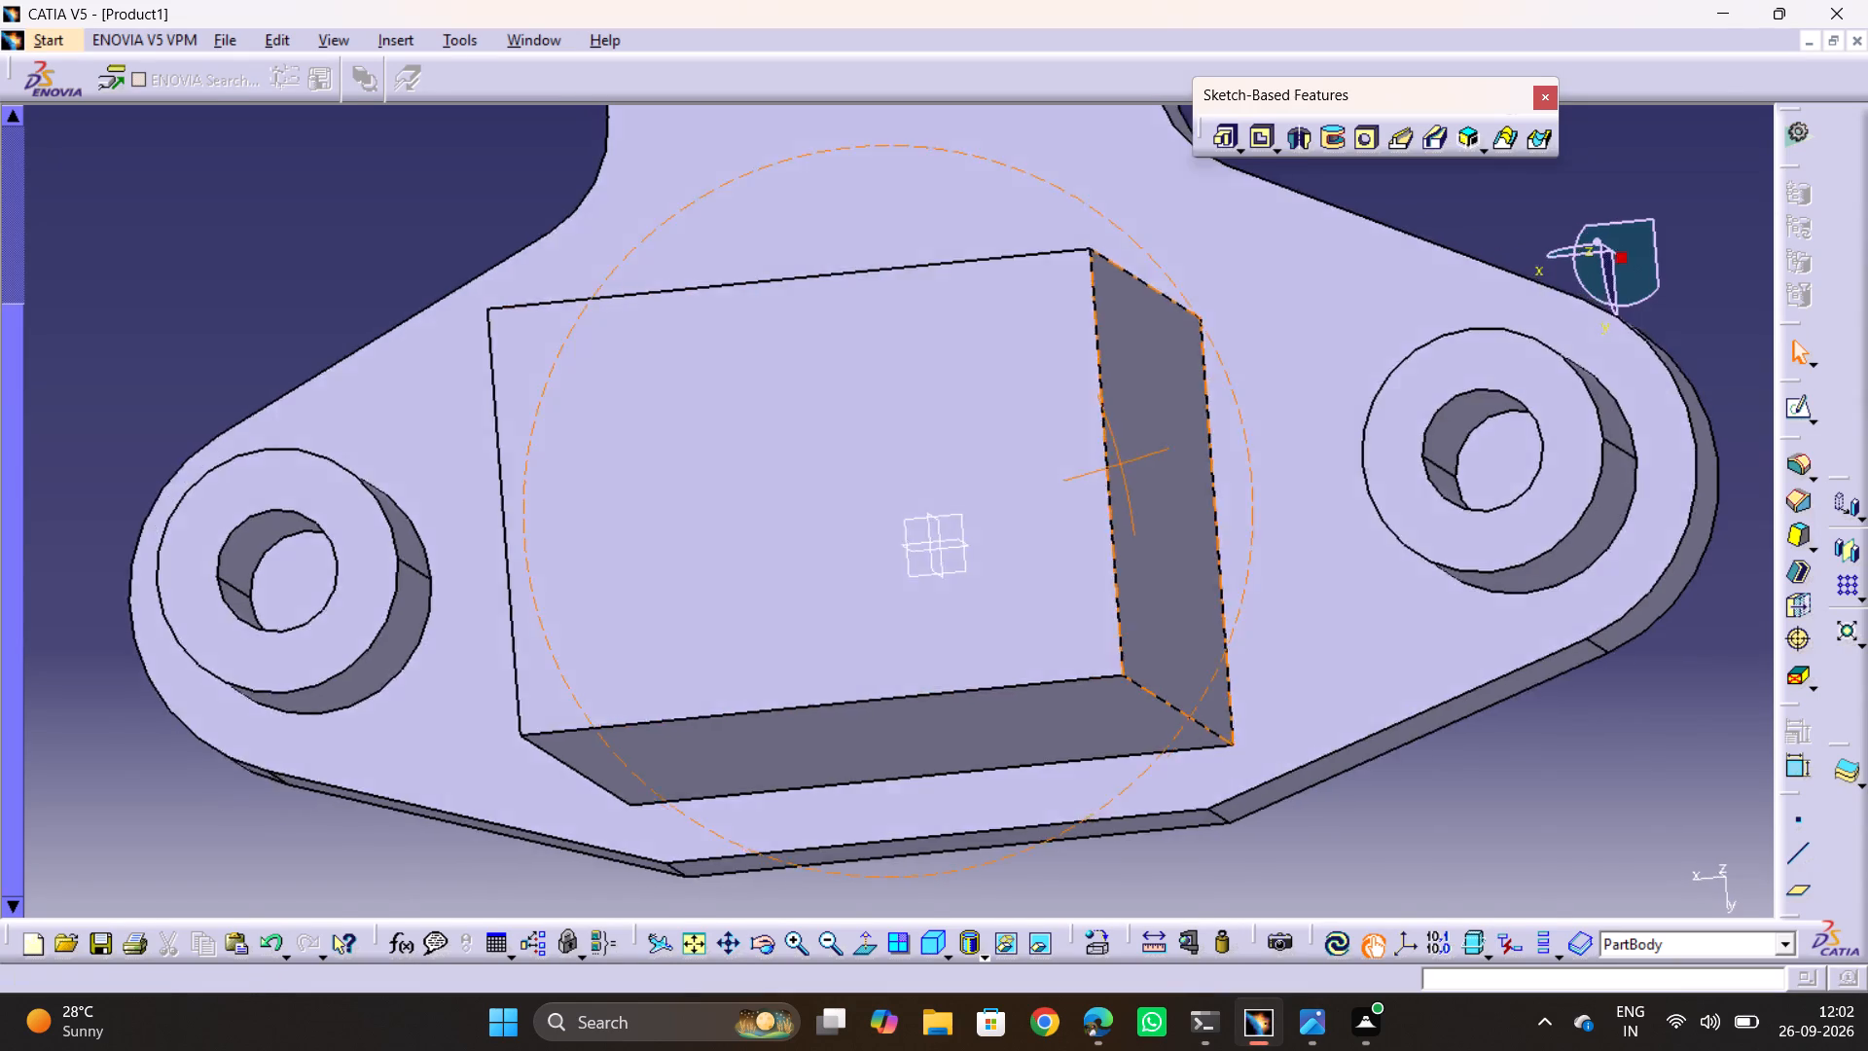
pyautogui.moveTo(1130, 469); pyautogui.dragTo(1191, 262)
pyautogui.moveTo(1130, 469); pyautogui.dragTo(1191, 262, button='middle')
pyautogui.keyDown('ctrl'); pyautogui.moveTo(1161, 421); pyautogui.dragTo(1171, 525, button='middle'); pyautogui.keyUp('ctrl')
pyautogui.moveTo(1120, 649); pyautogui.dragTo(1106, 649, button='middle')
pyautogui.moveTo(1106, 649); pyautogui.dragTo(873, 683)
pyautogui.moveTo(1106, 649); pyautogui.dragTo(902, 662, button='middle')
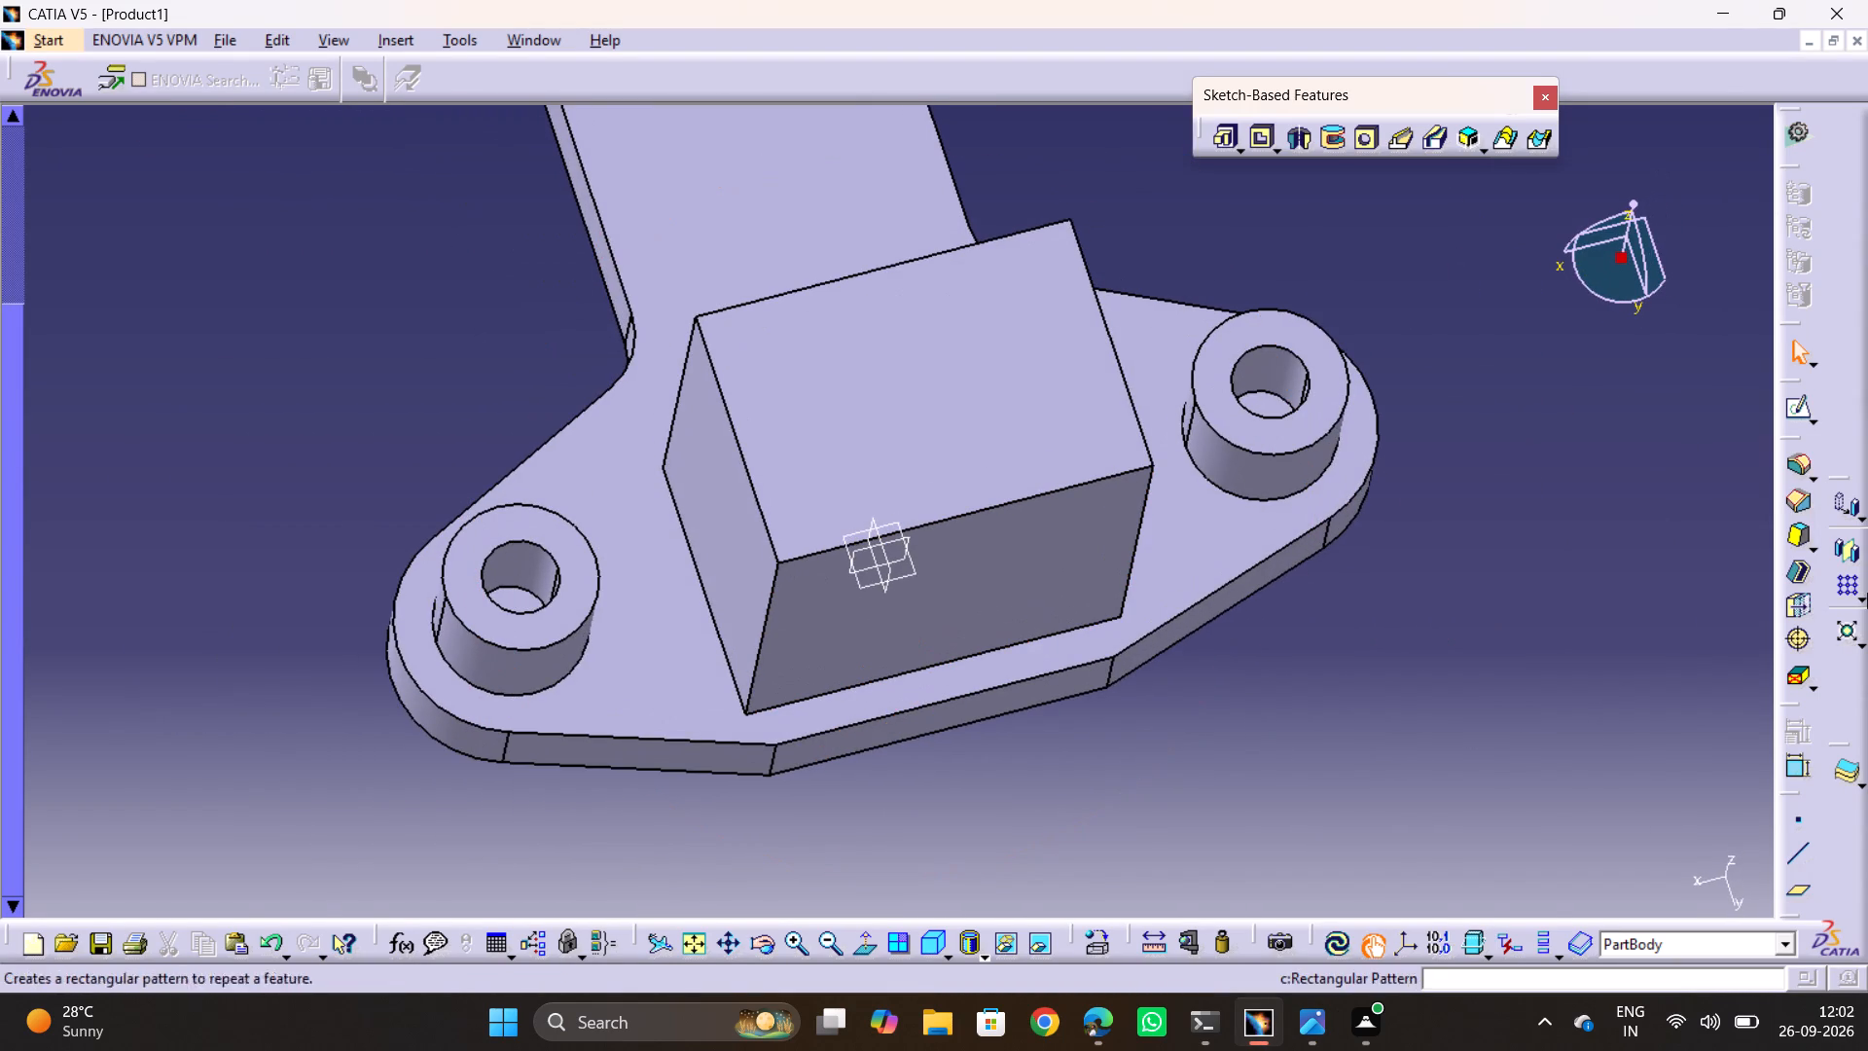
# Edge-fillet the base edges of both boss rings with a 5 mm radius, checking the radius against 1.jpg.
pyautogui.click(1792, 459)
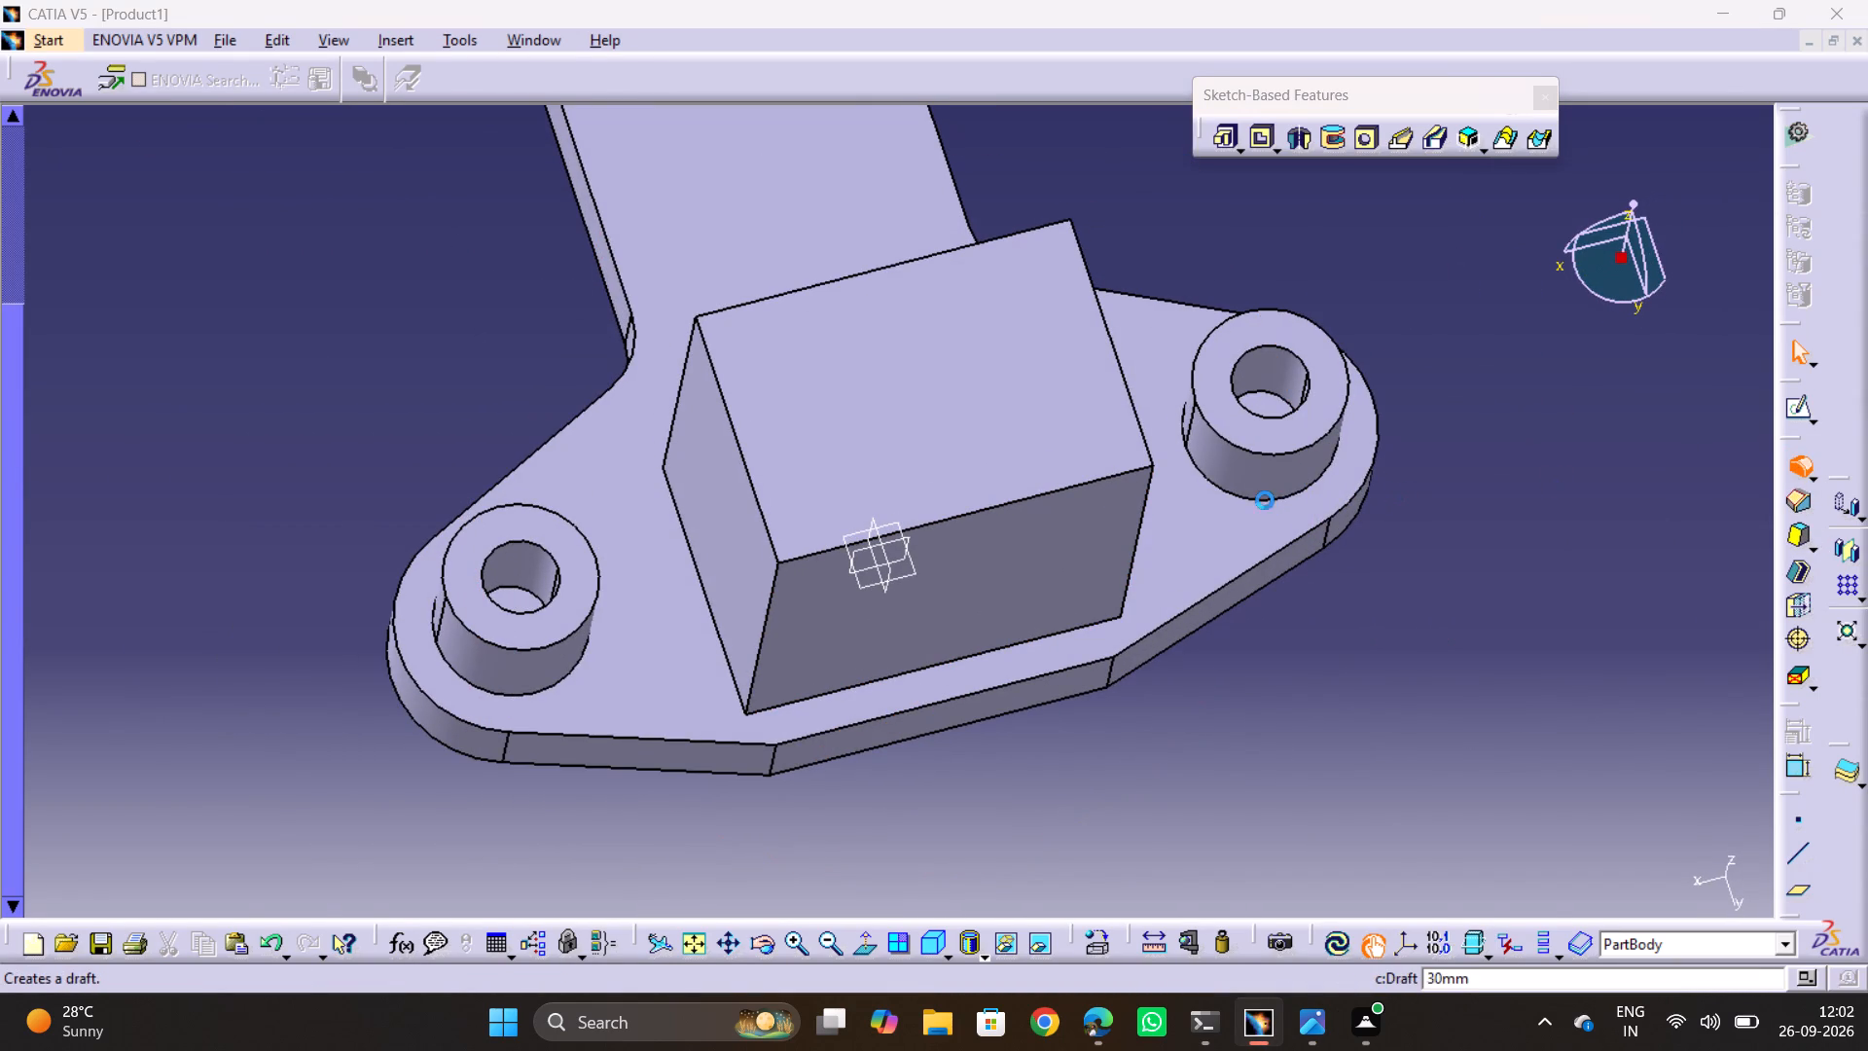
pyautogui.click(1237, 500)
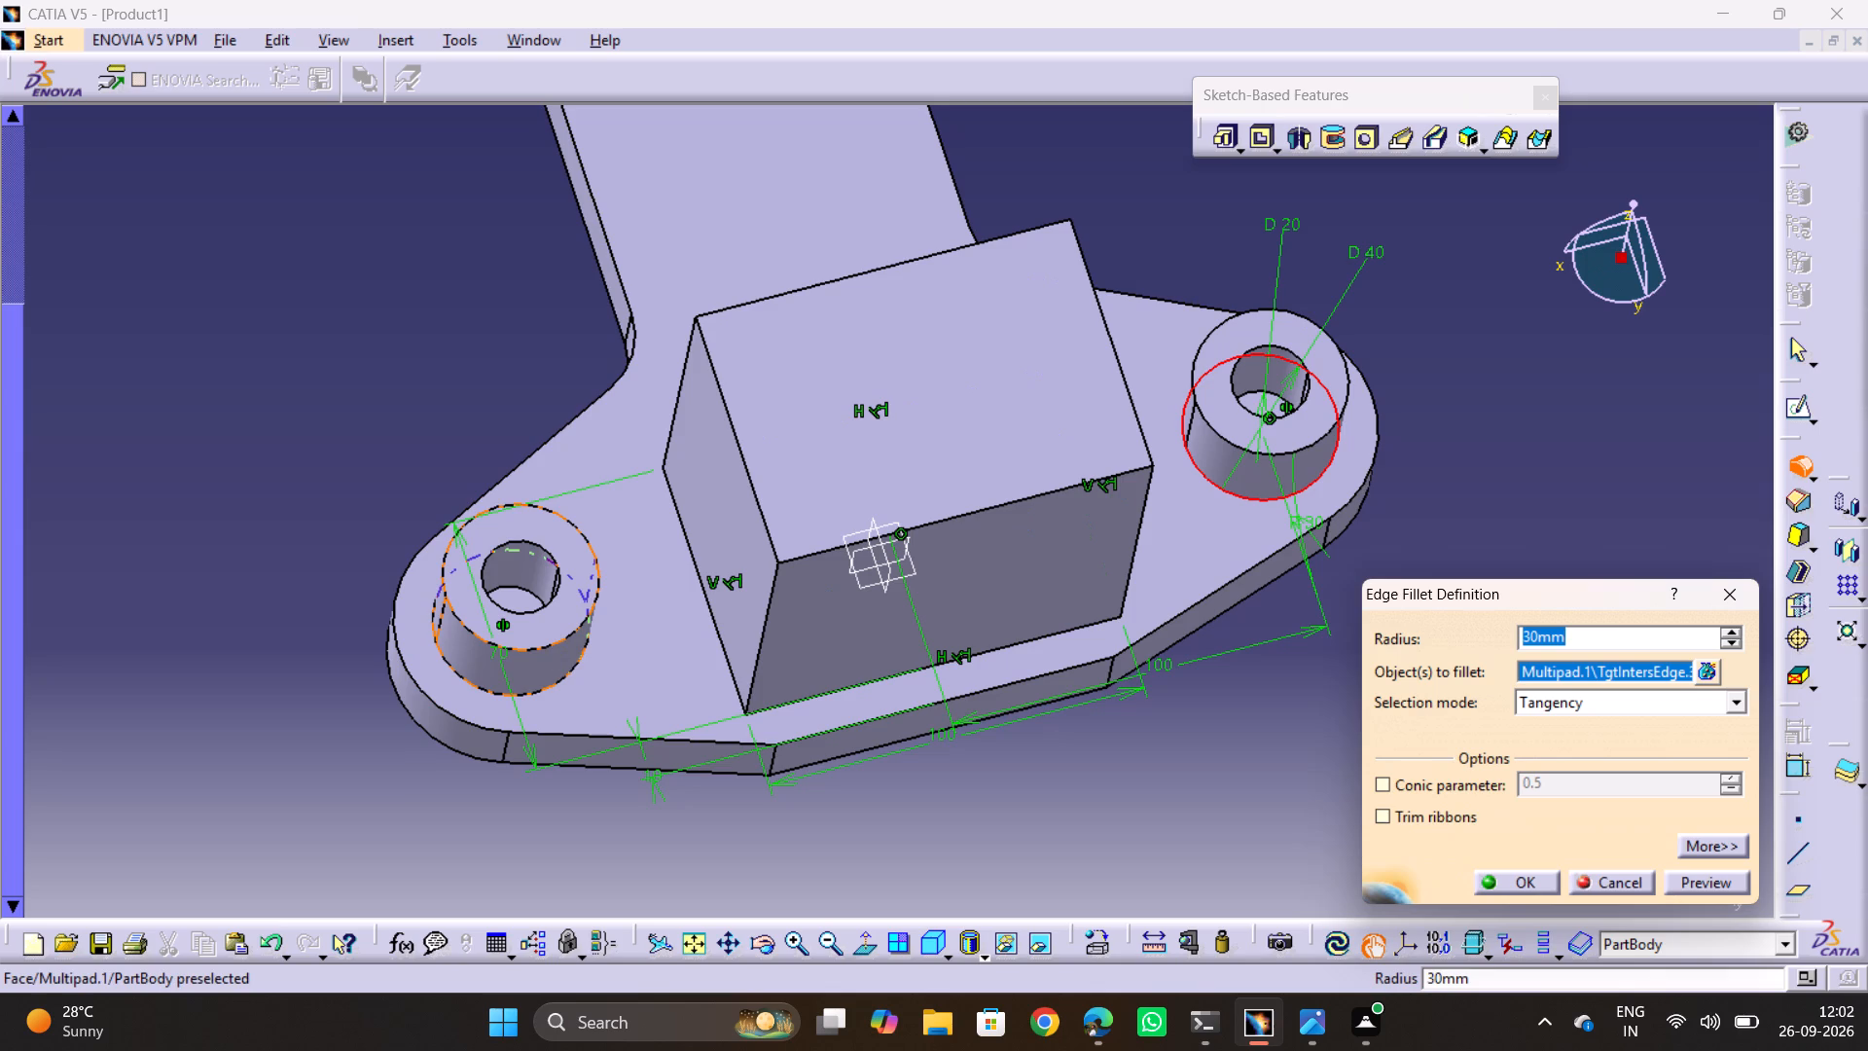
pyautogui.click(566, 673)
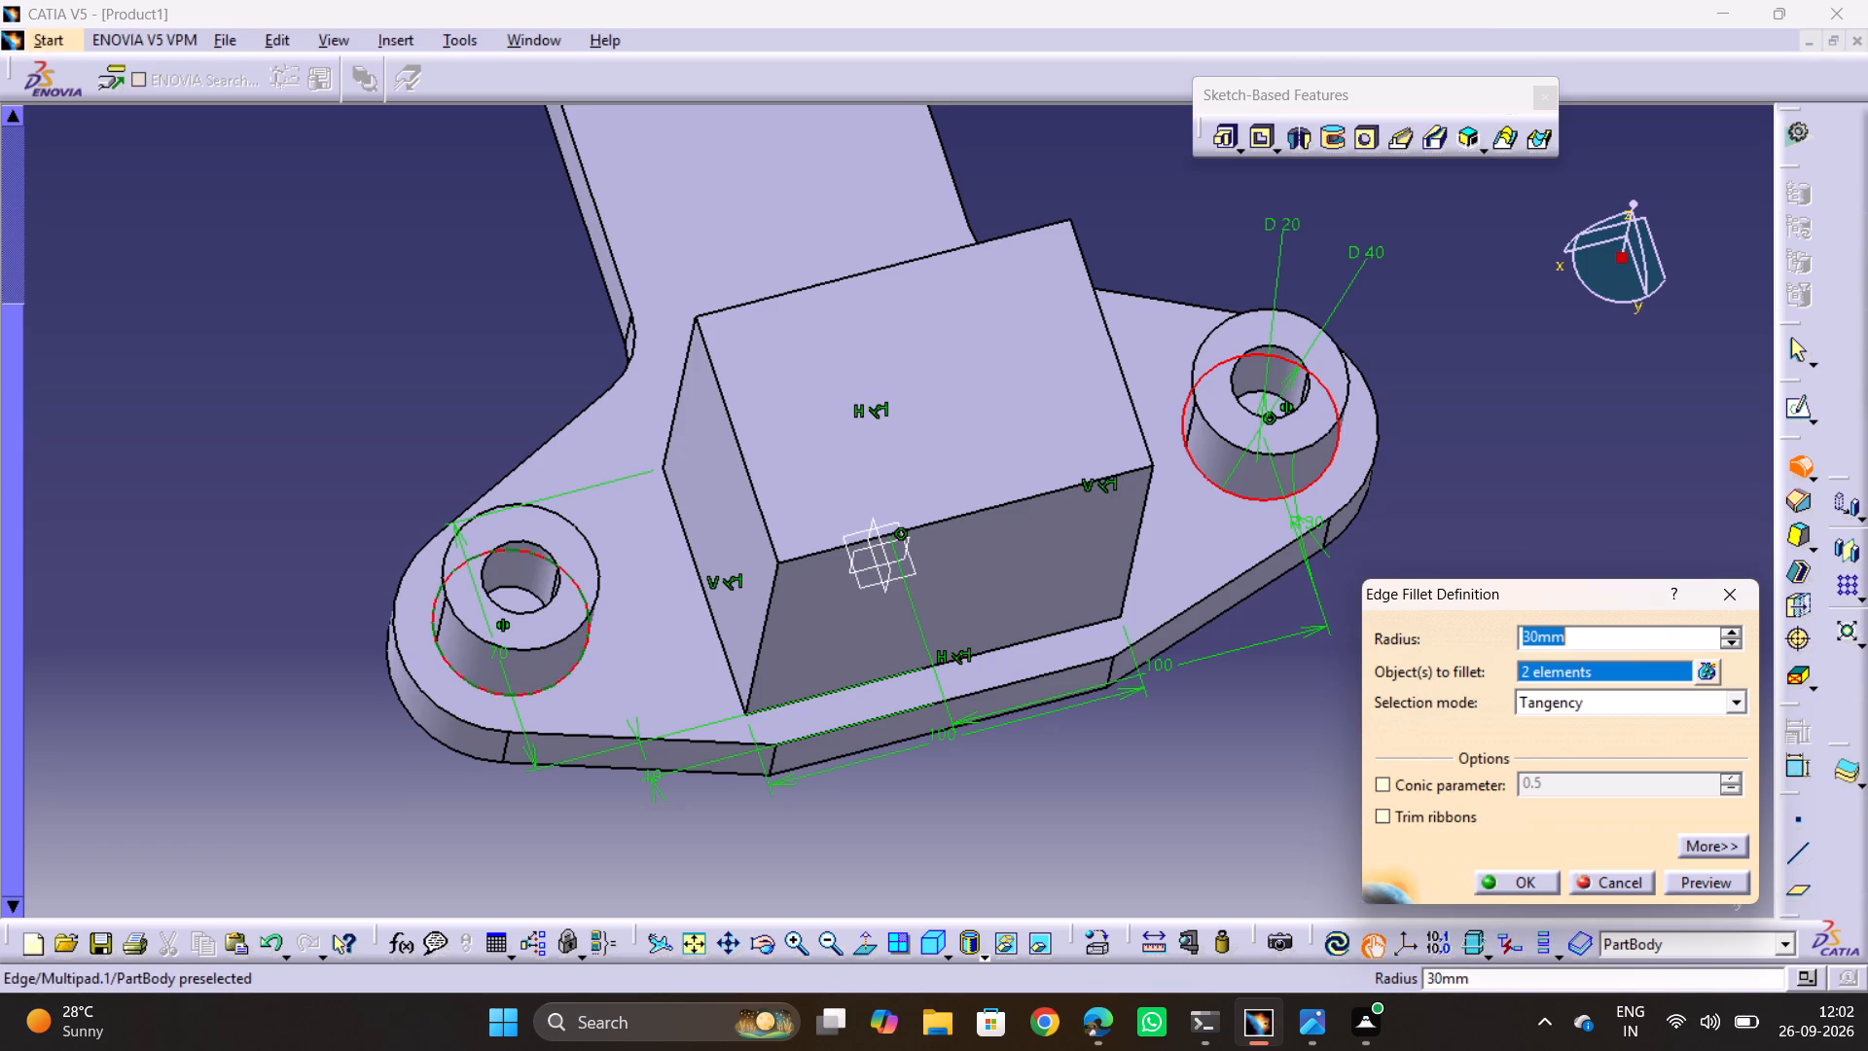
pyautogui.write('10')
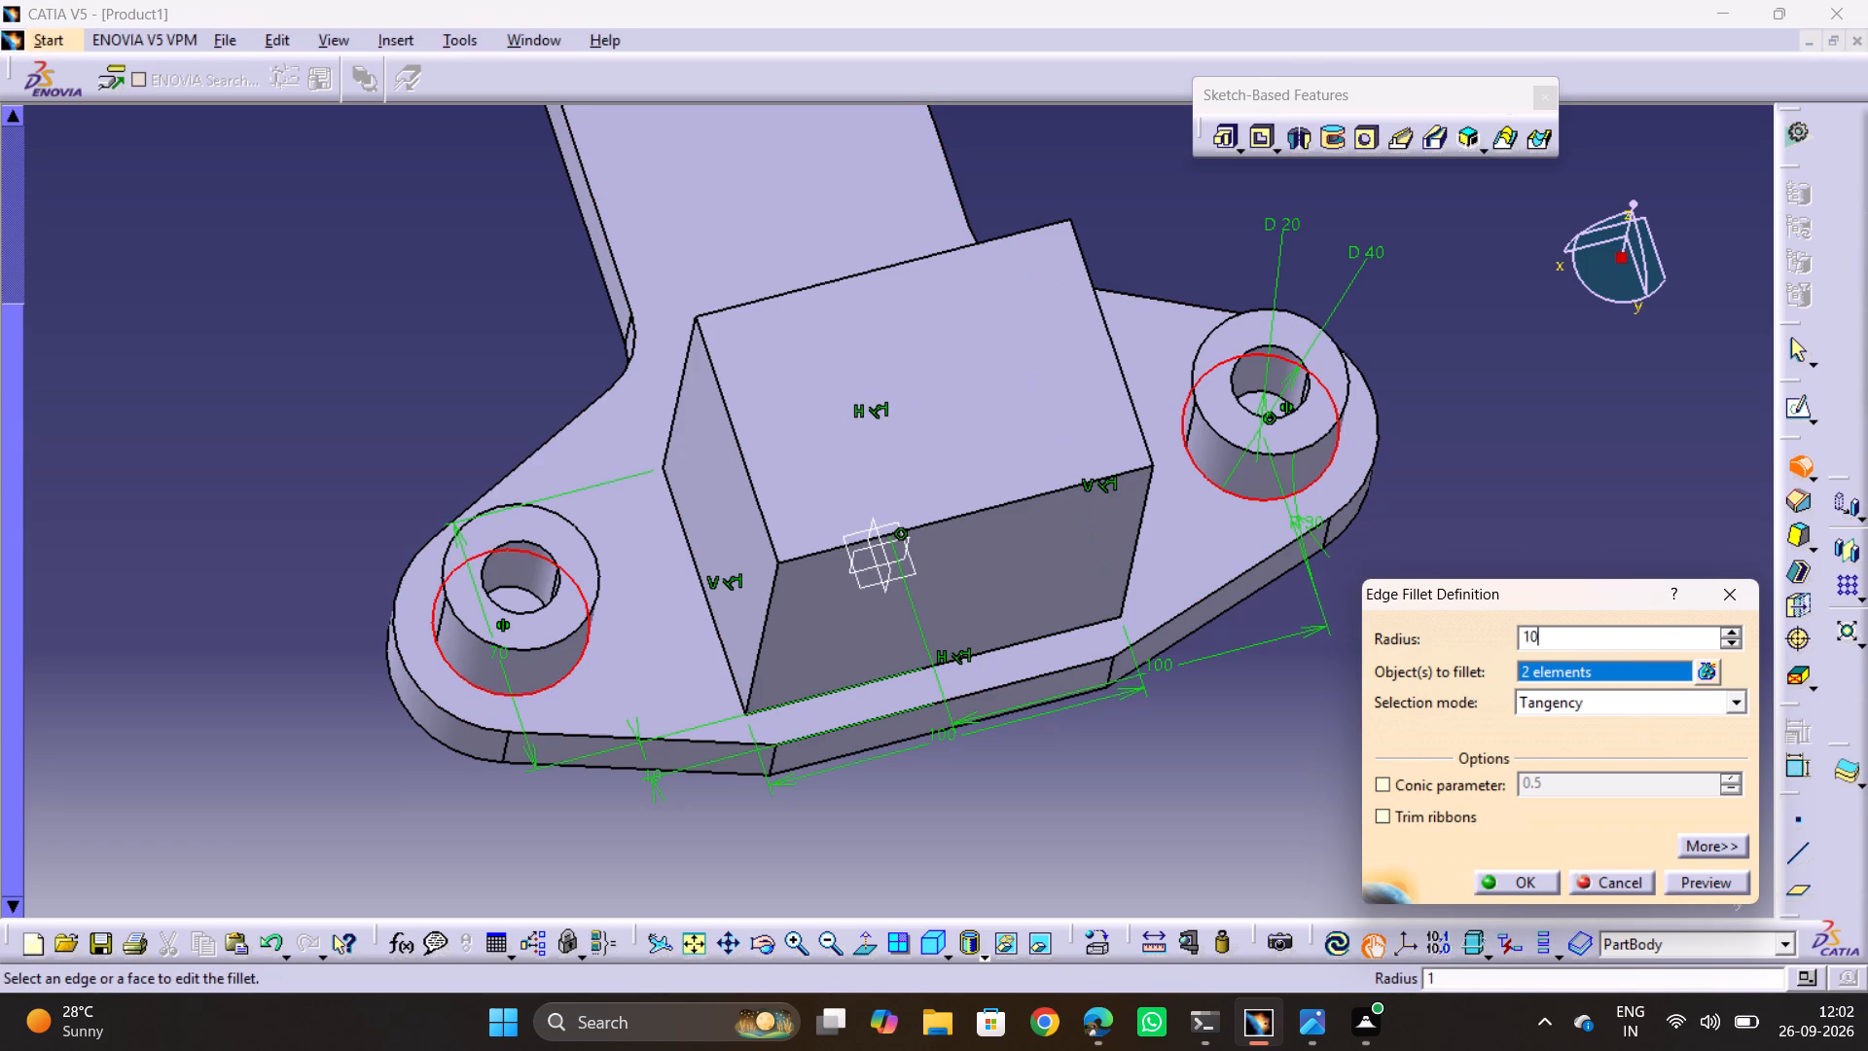
pyautogui.click(1700, 886)
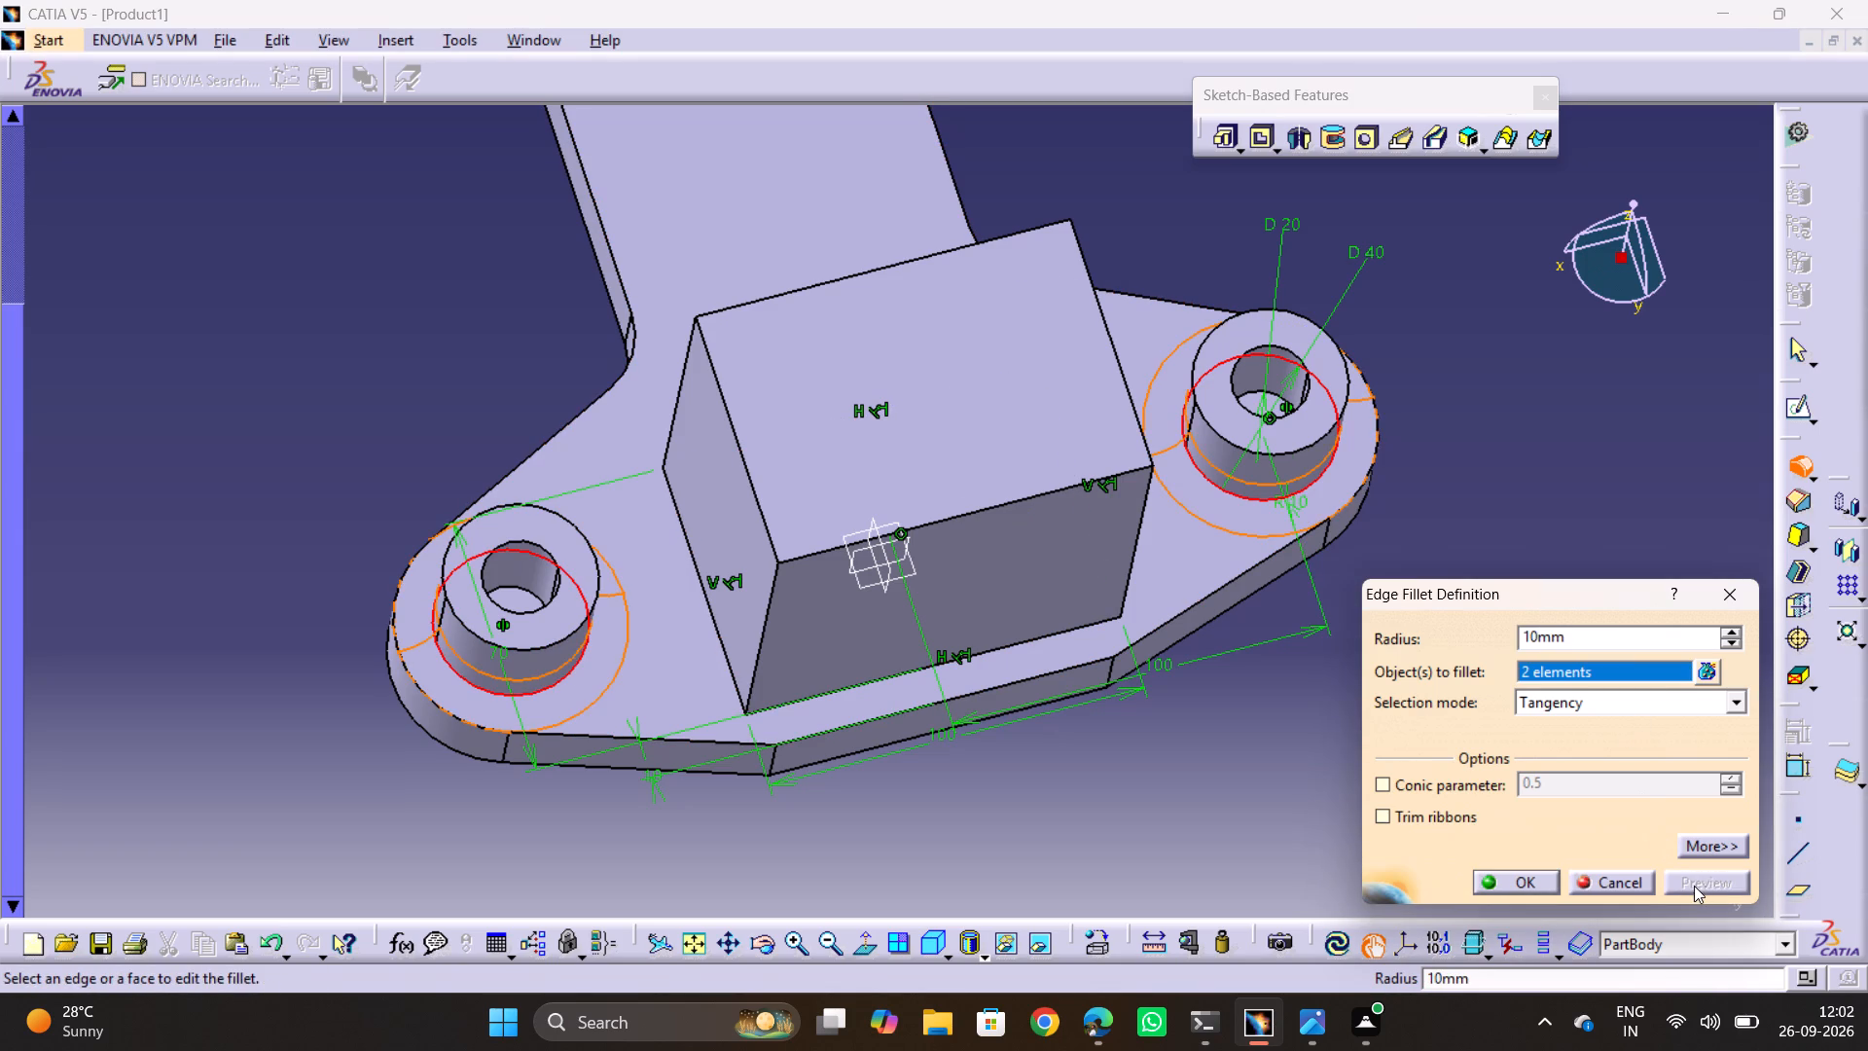
pyautogui.hotkey('alt', 'Tab')
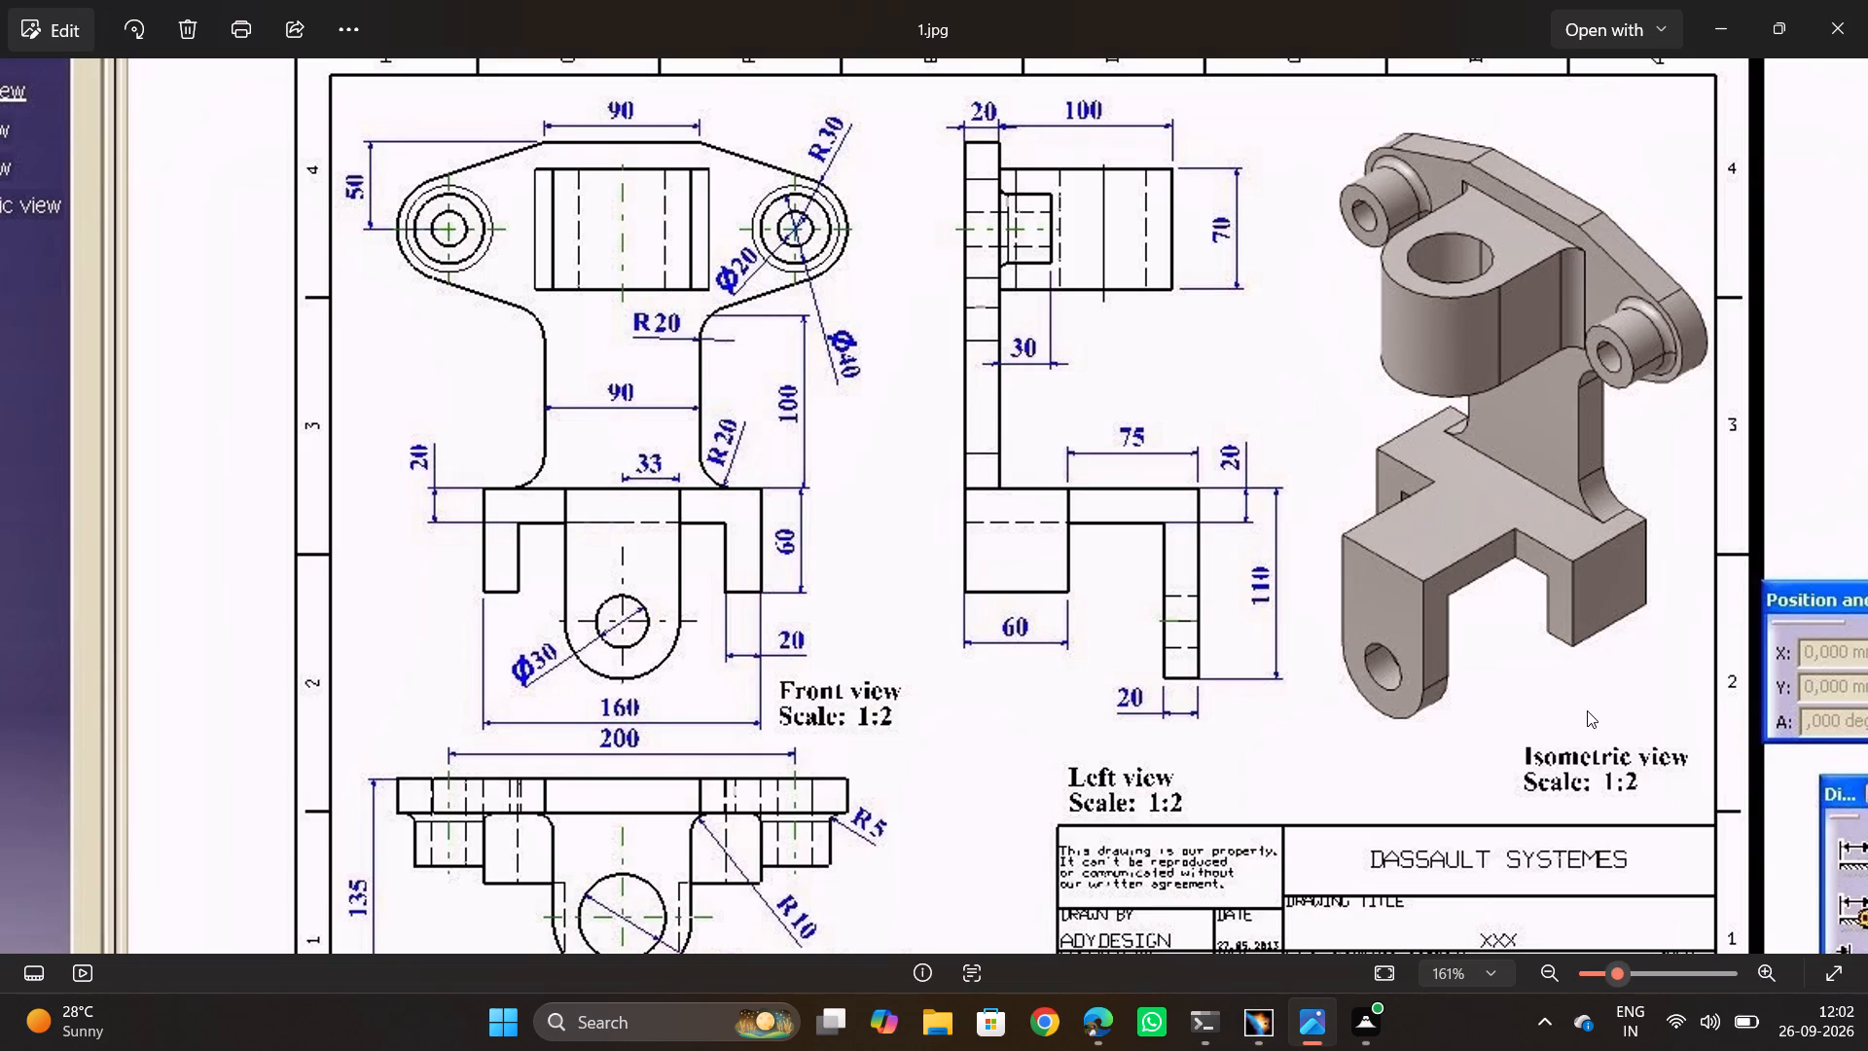
pyautogui.hotkey('alt', 'Tab')
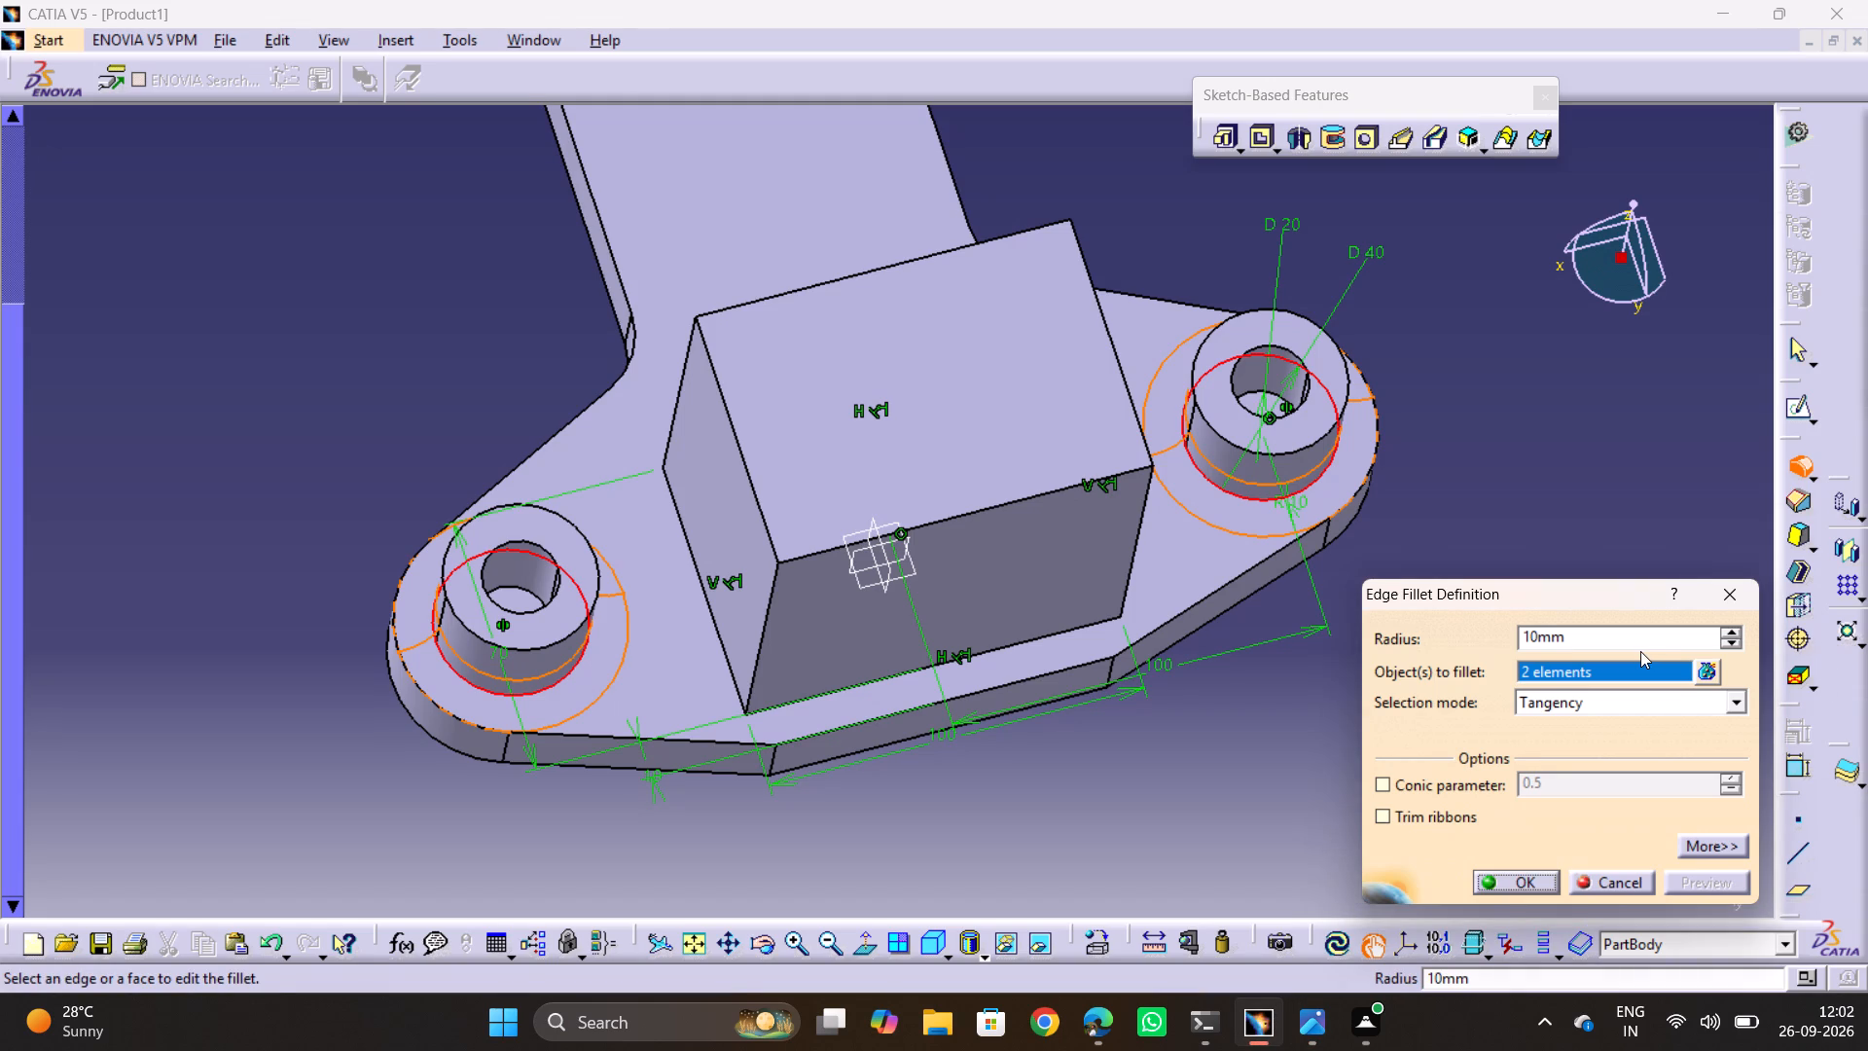
pyautogui.doubleClick(1640, 636)
pyautogui.press('5')
pyautogui.press('Return')
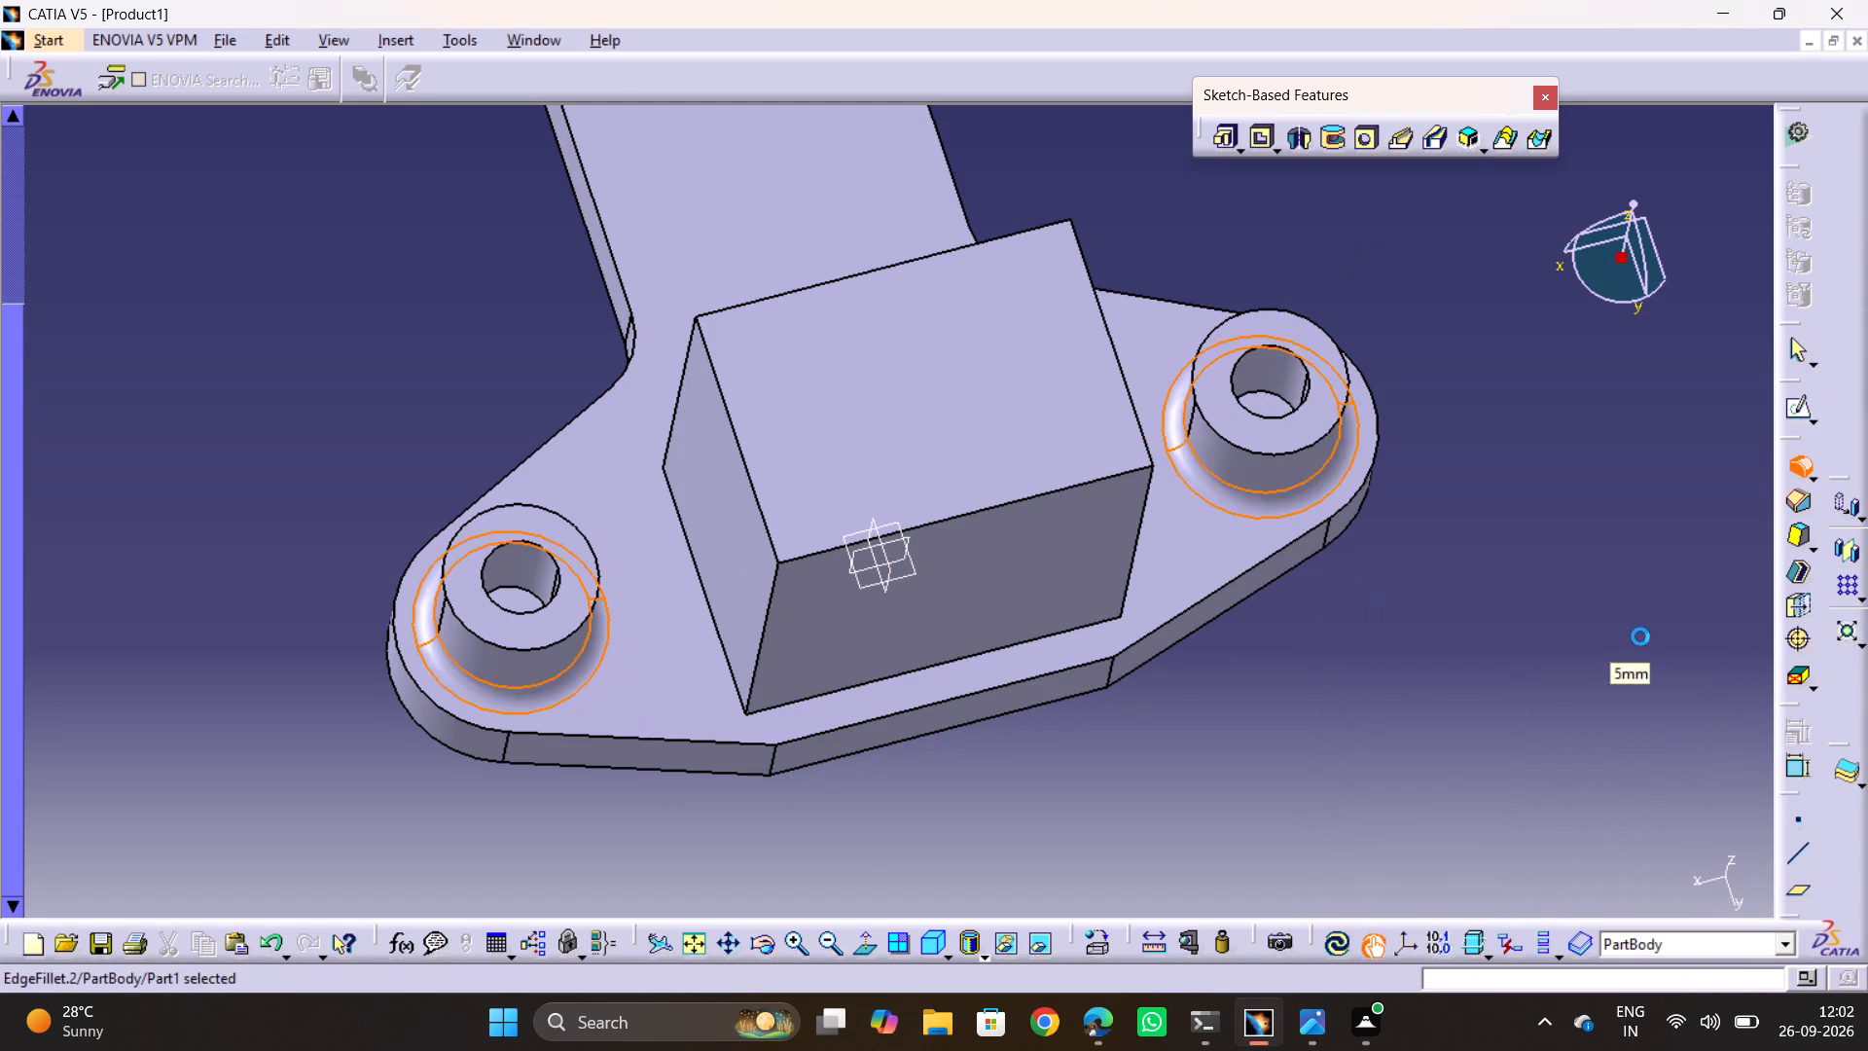
pyautogui.click(1488, 670)
# Check the block's fillet in 1.jpg and edge-fillet the block's two opposite side edges at the plate with a 10 mm radius.
pyautogui.scroll(-1, 1375, 624)
pyautogui.moveTo(1375, 624); pyautogui.dragTo(1486, 611, button='middle')
pyautogui.hotkey('alt', 'Tab')
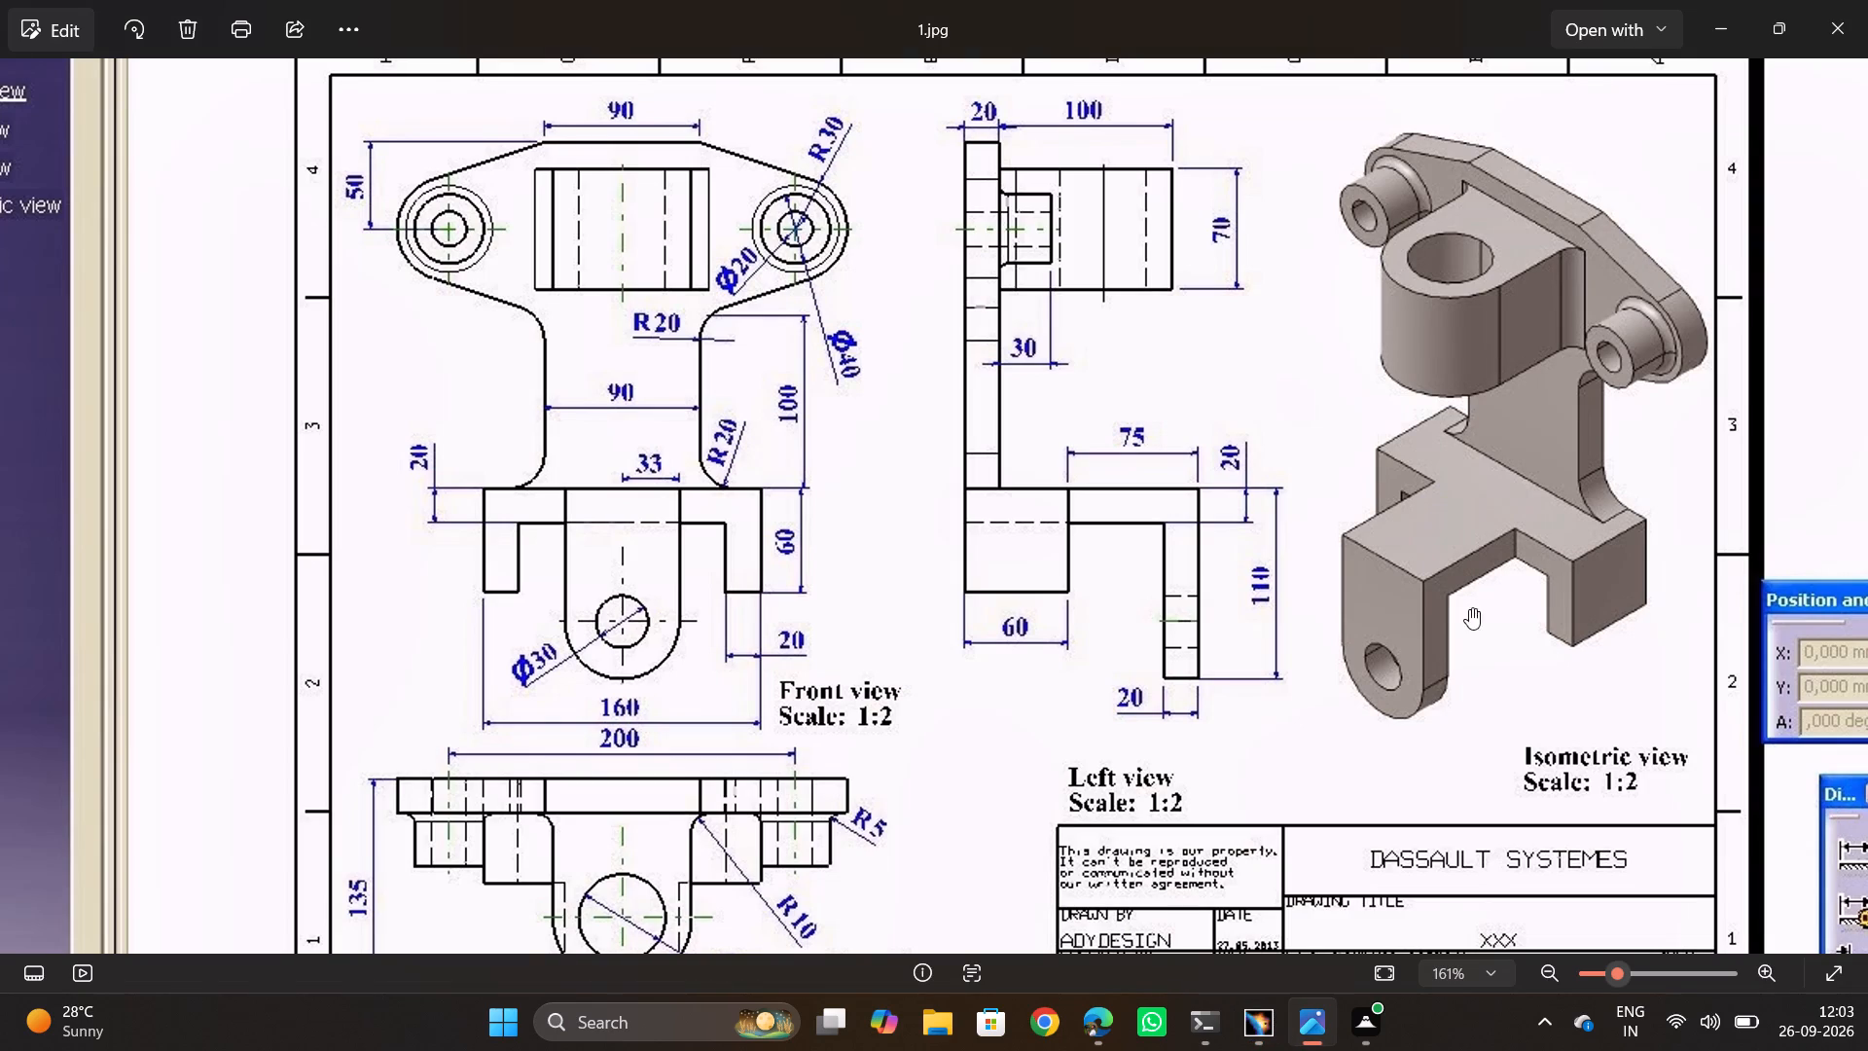
pyautogui.moveTo(1057, 611); pyautogui.dragTo(1034, 431, button='middle')
pyautogui.hotkey('alt', 'Tab')
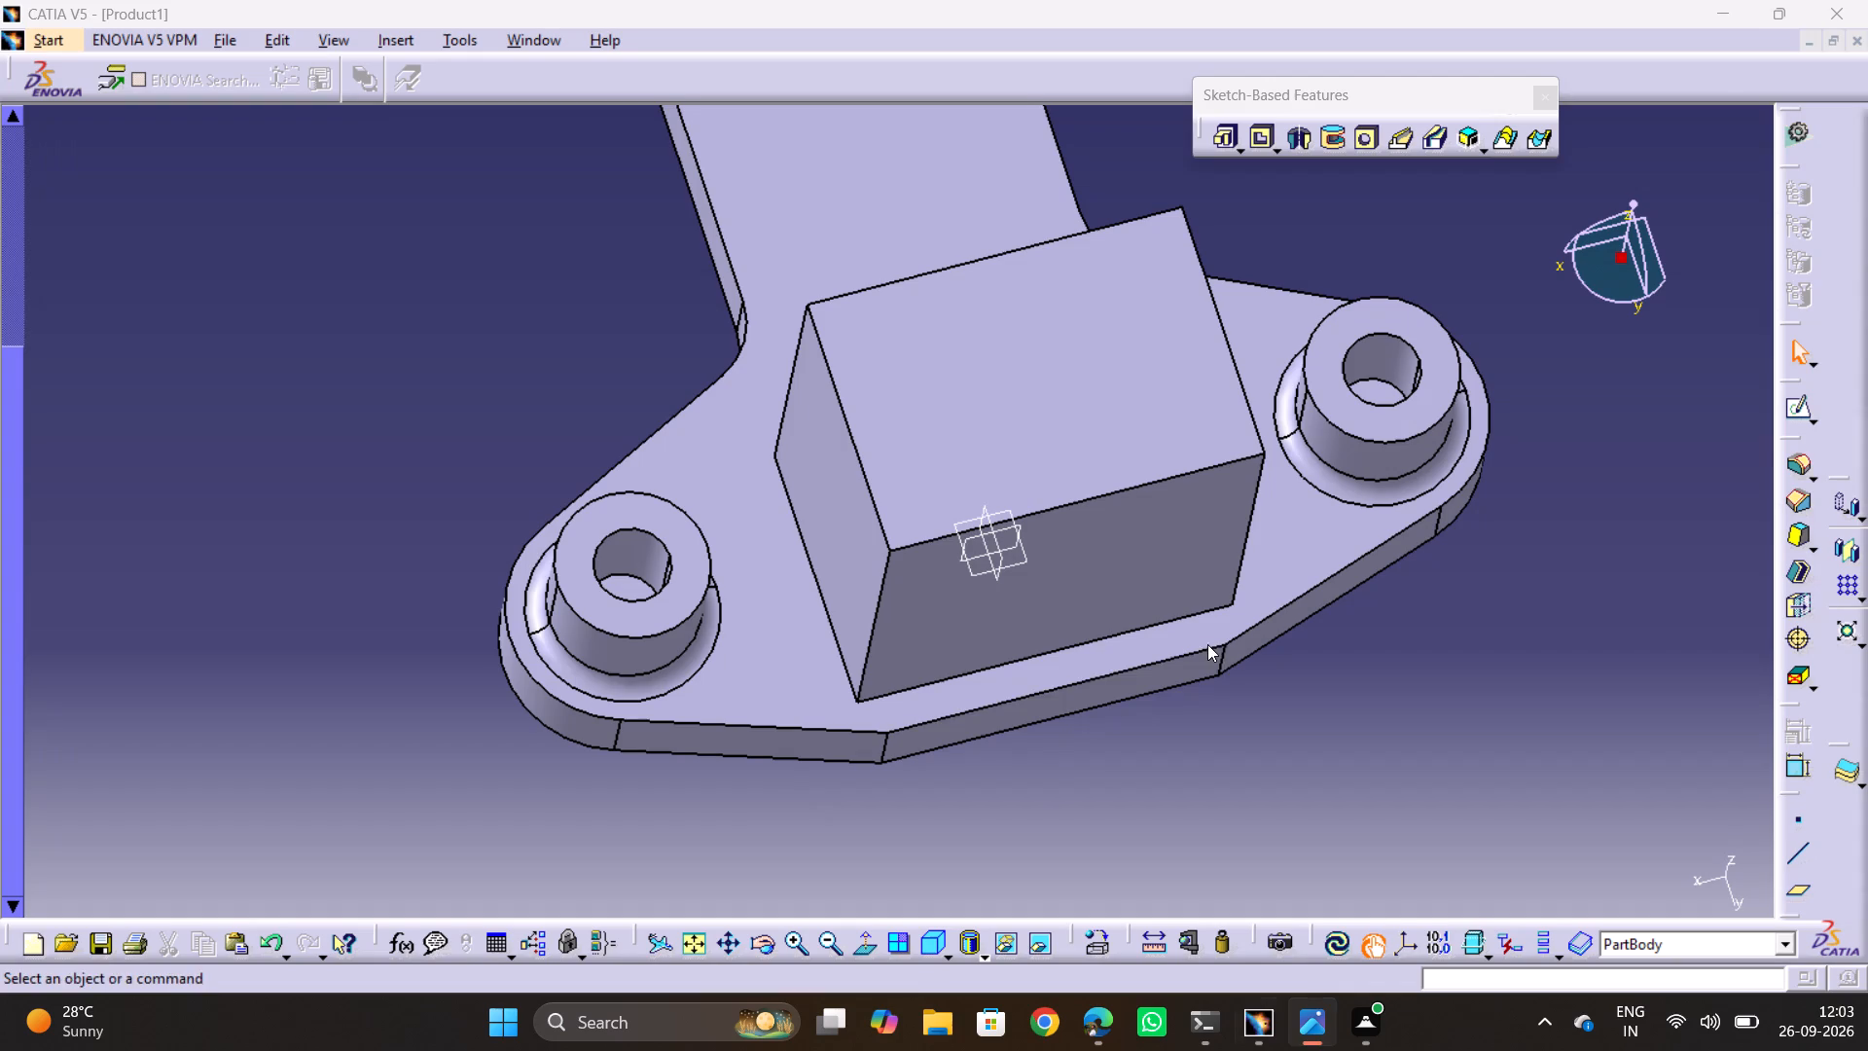
pyautogui.click(1790, 465)
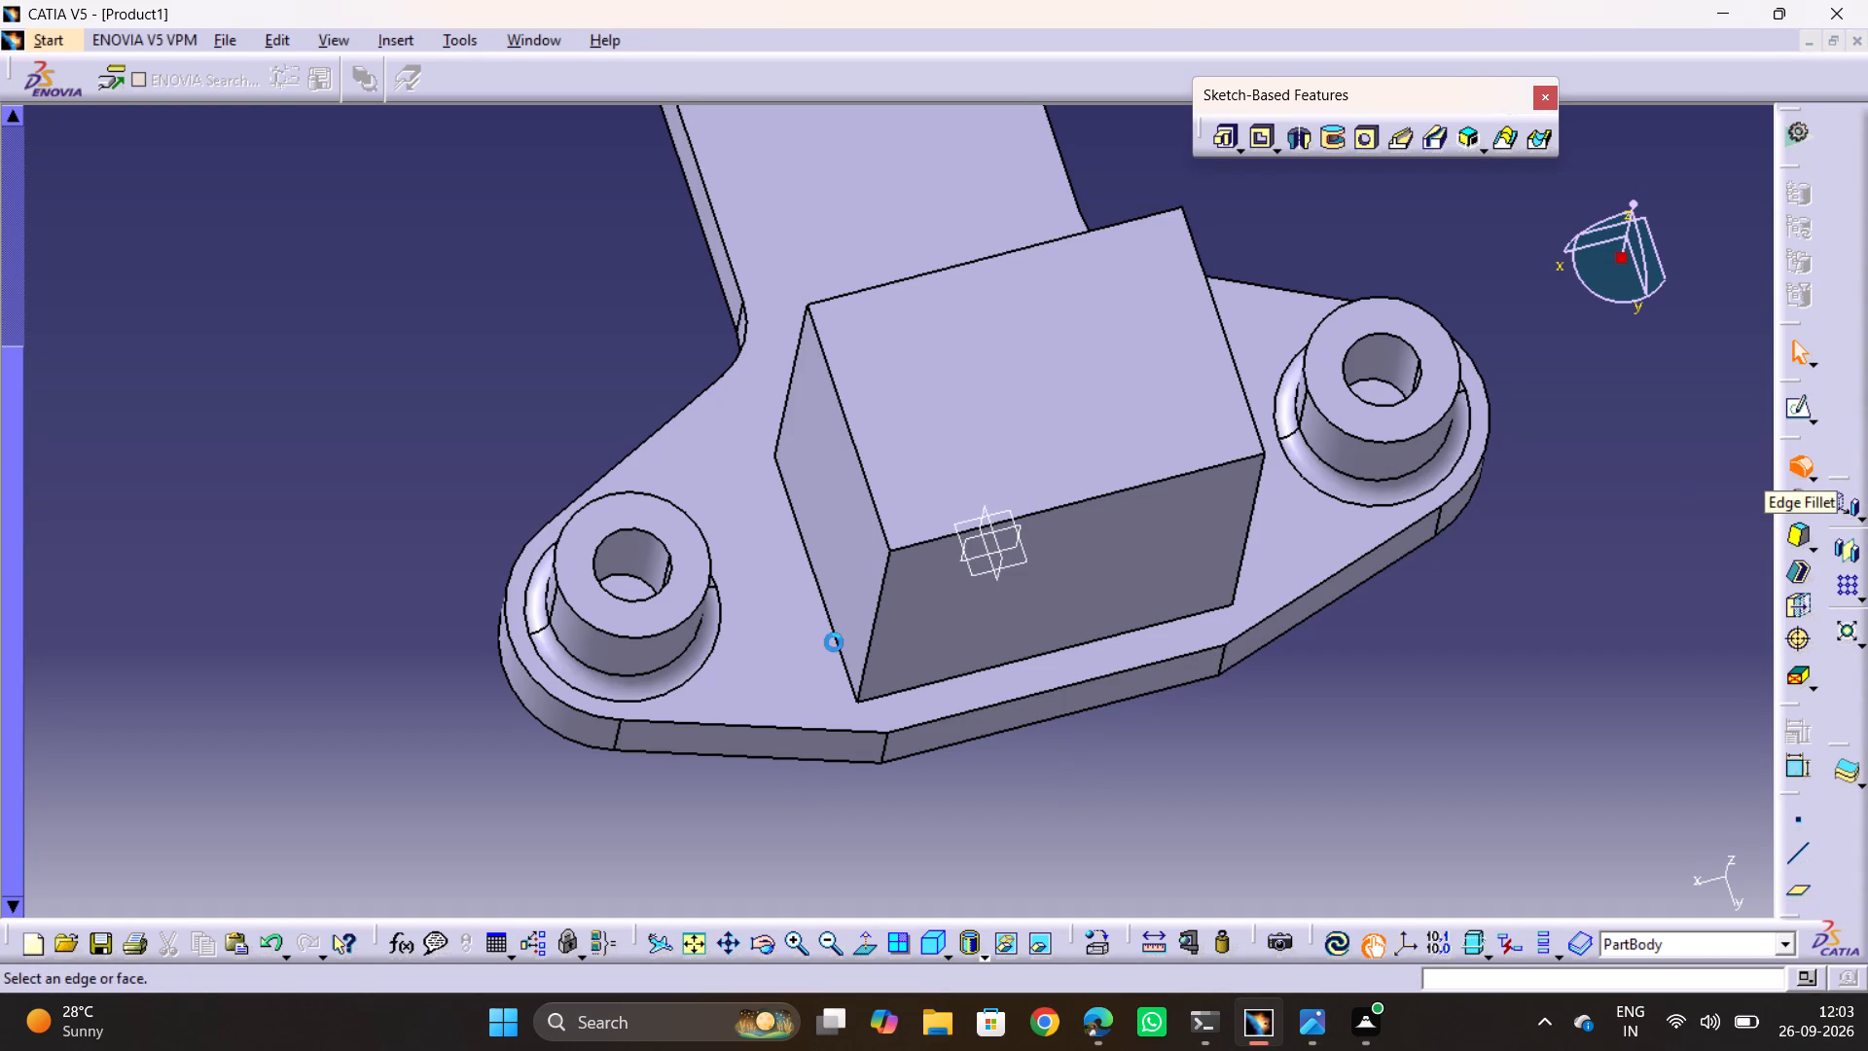
pyautogui.click(817, 585)
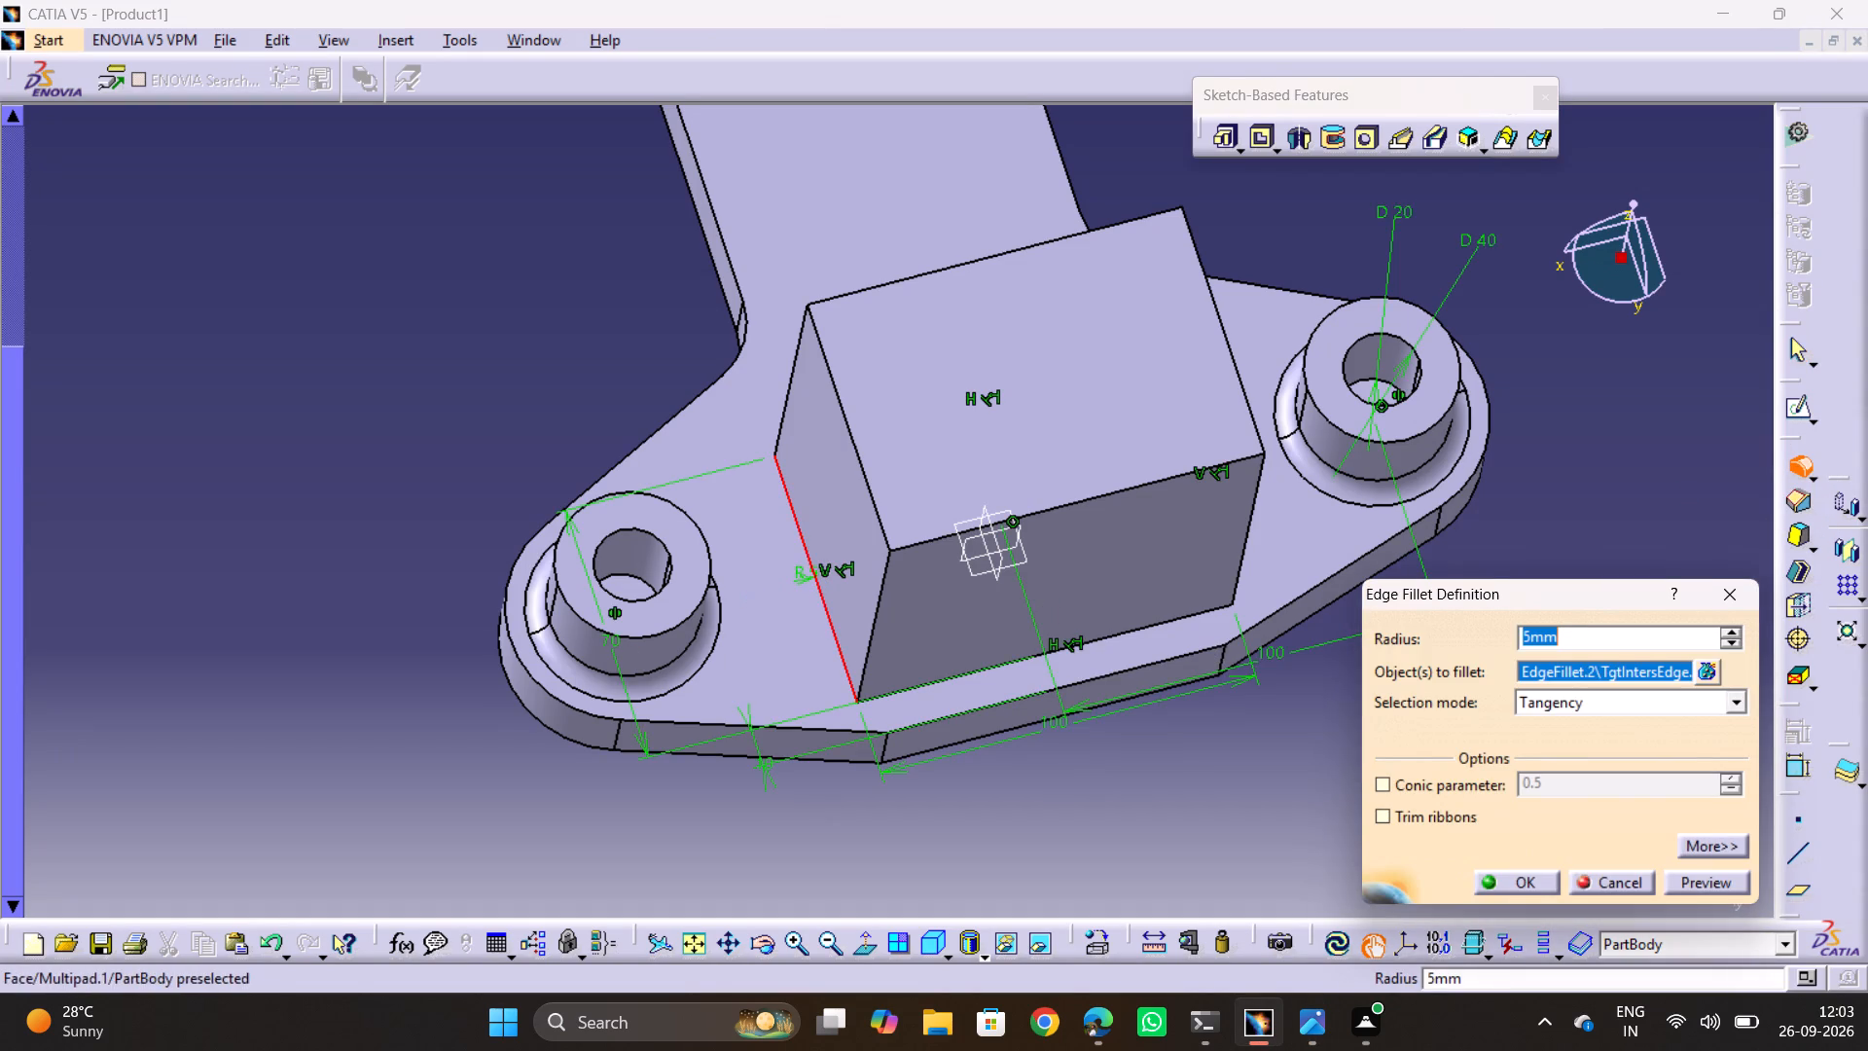
pyautogui.moveTo(1170, 648); pyautogui.dragTo(892, 631, button='middle')
pyautogui.moveTo(1158, 649); pyautogui.dragTo(888, 631)
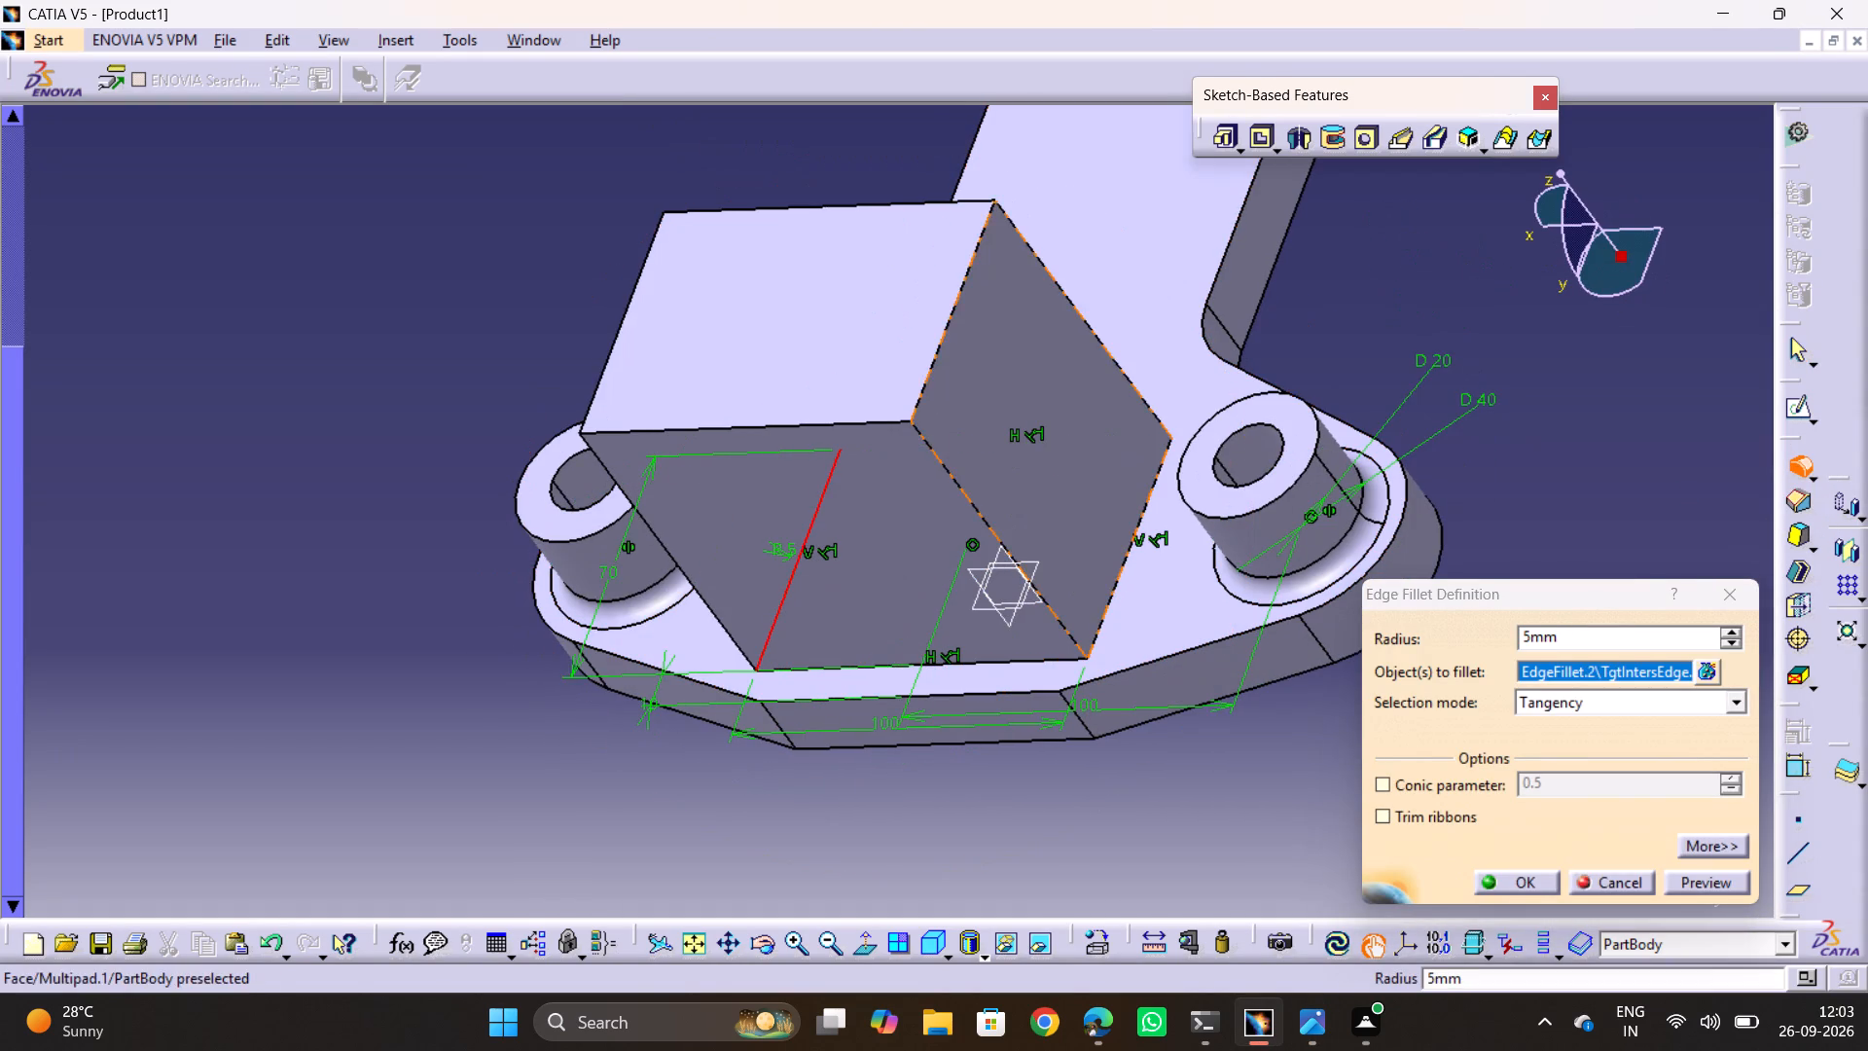
pyautogui.click(1120, 589)
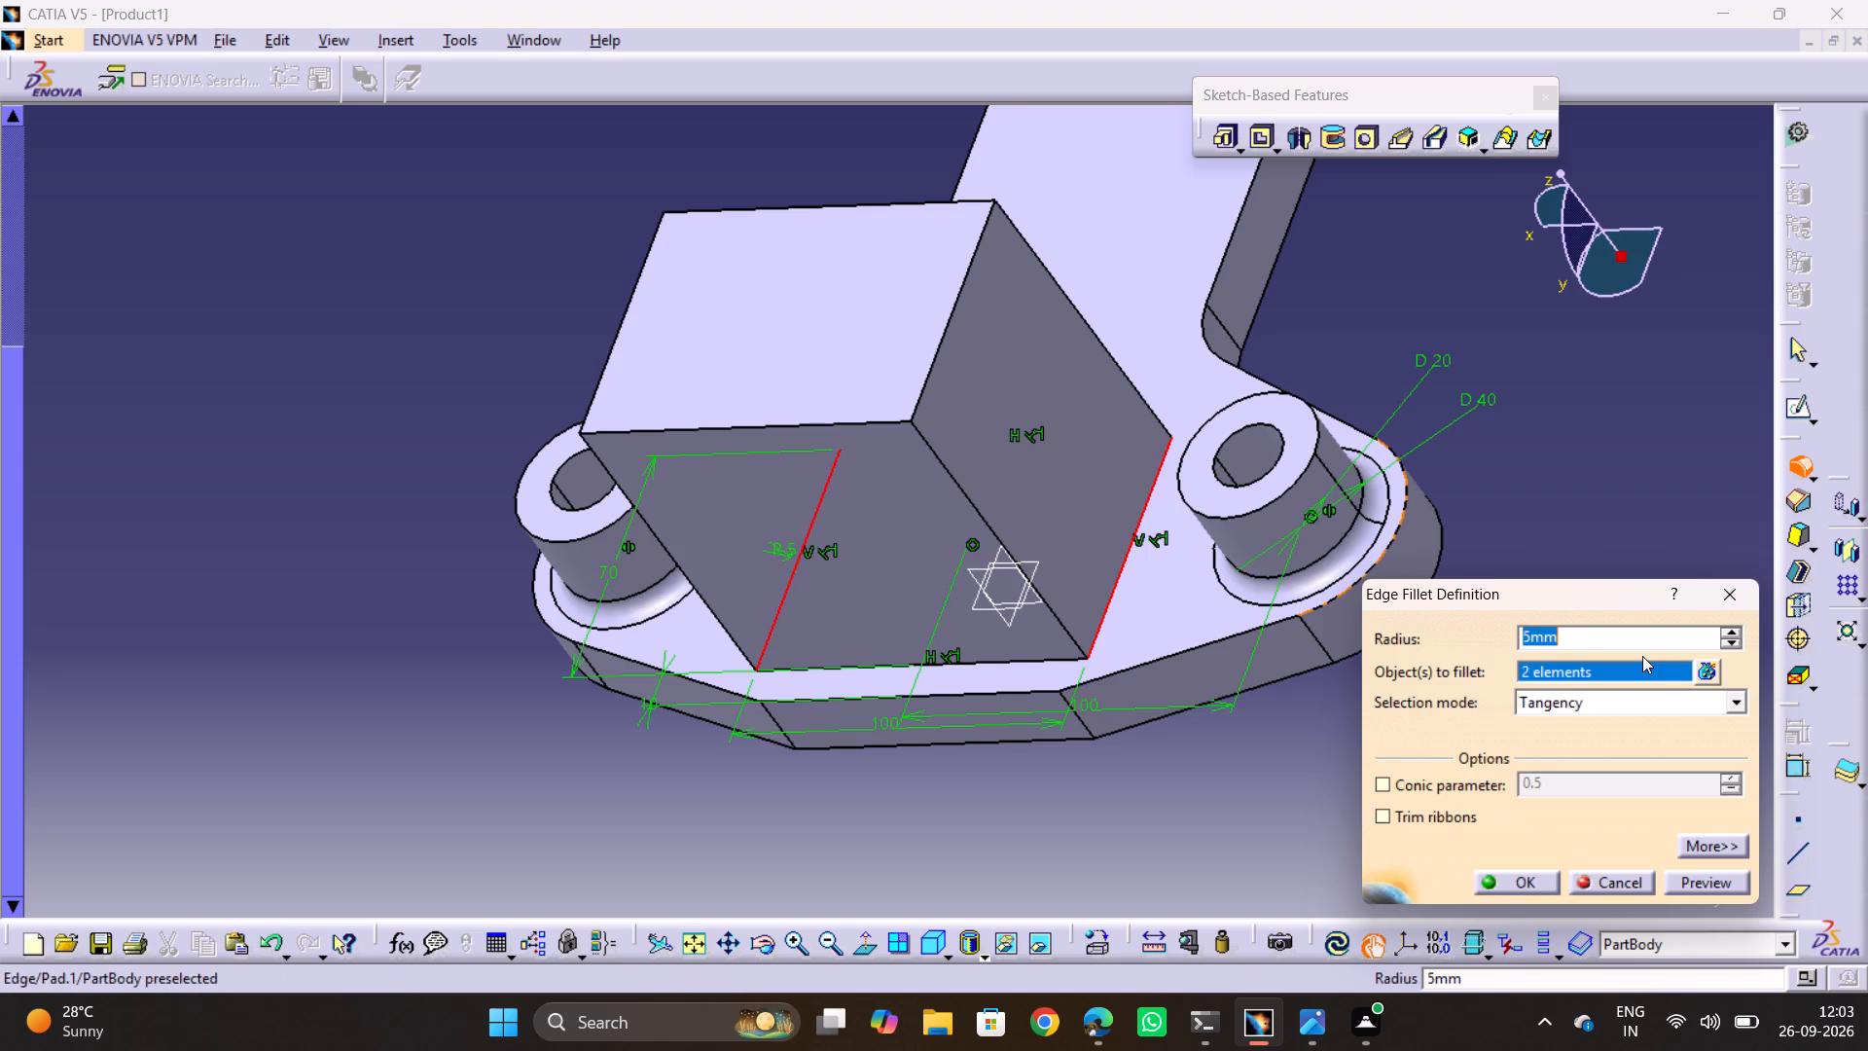
pyautogui.write('20')
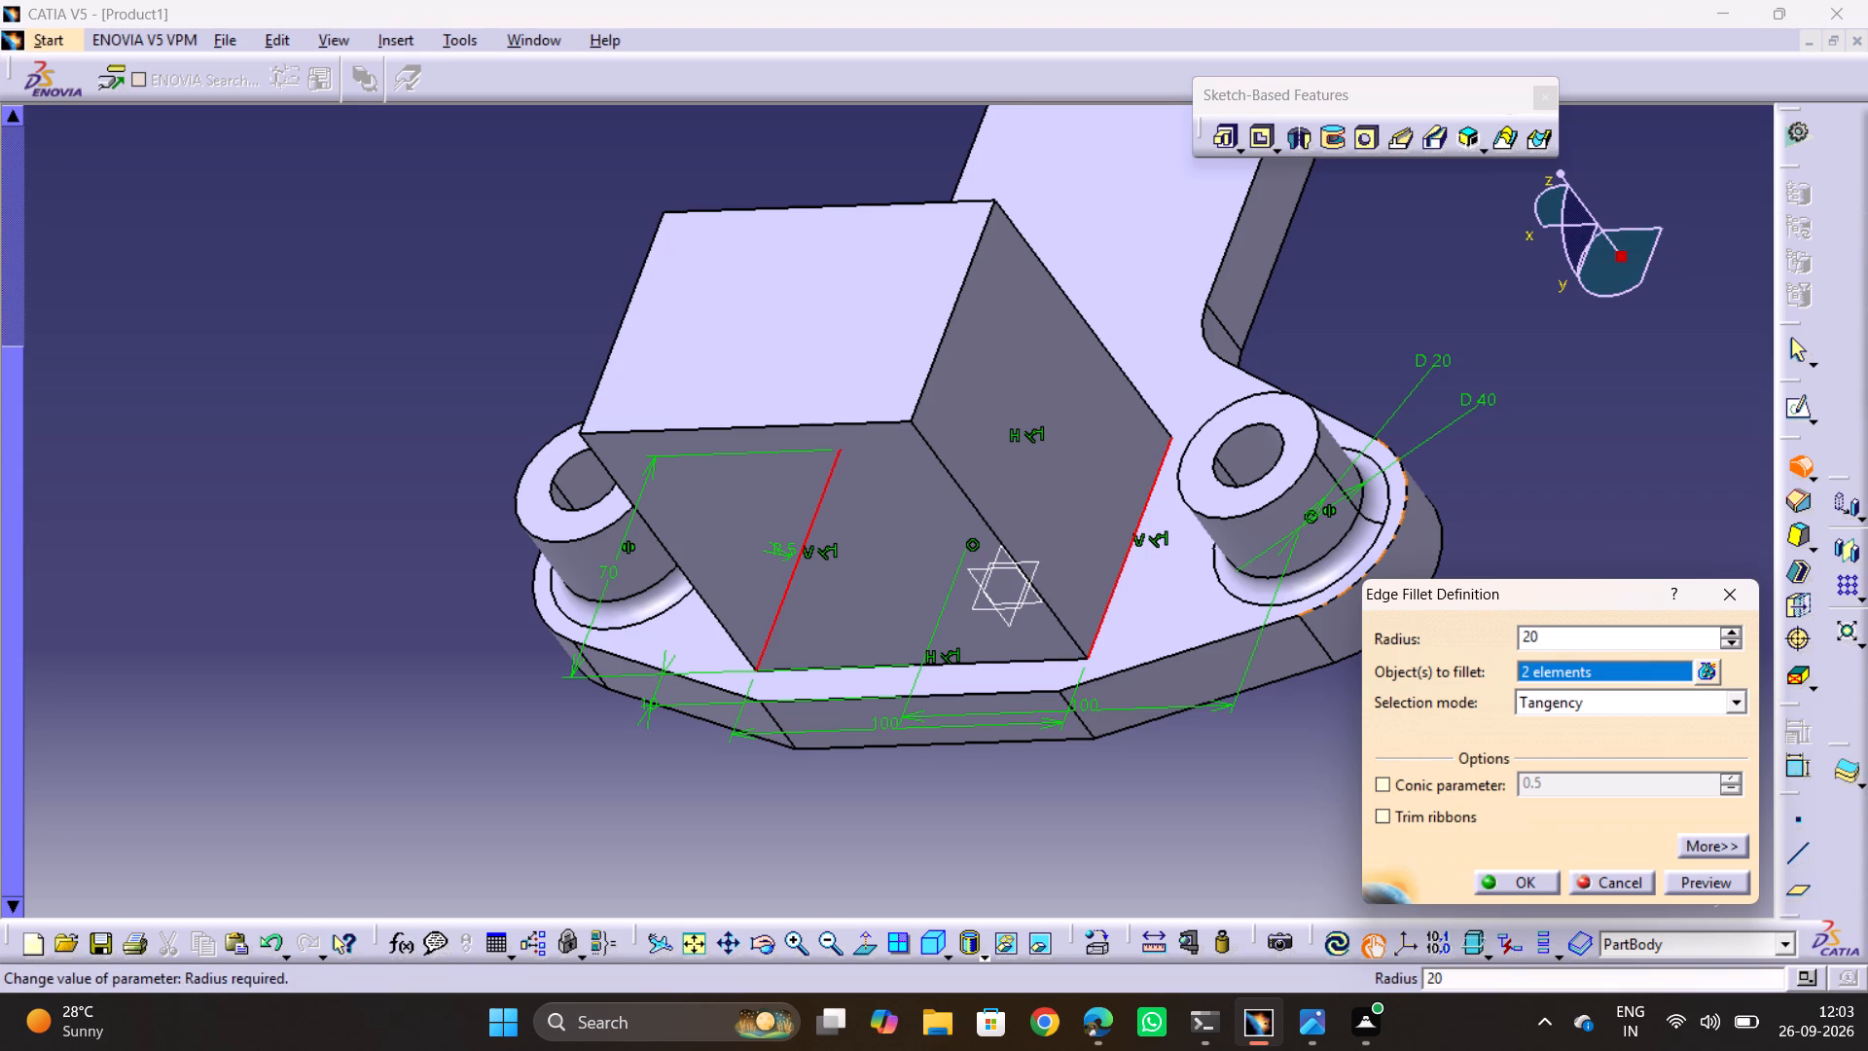
pyautogui.moveTo(1621, 645); pyautogui.dragTo(1303, 664)
pyautogui.write('10')
pyautogui.press('Return')
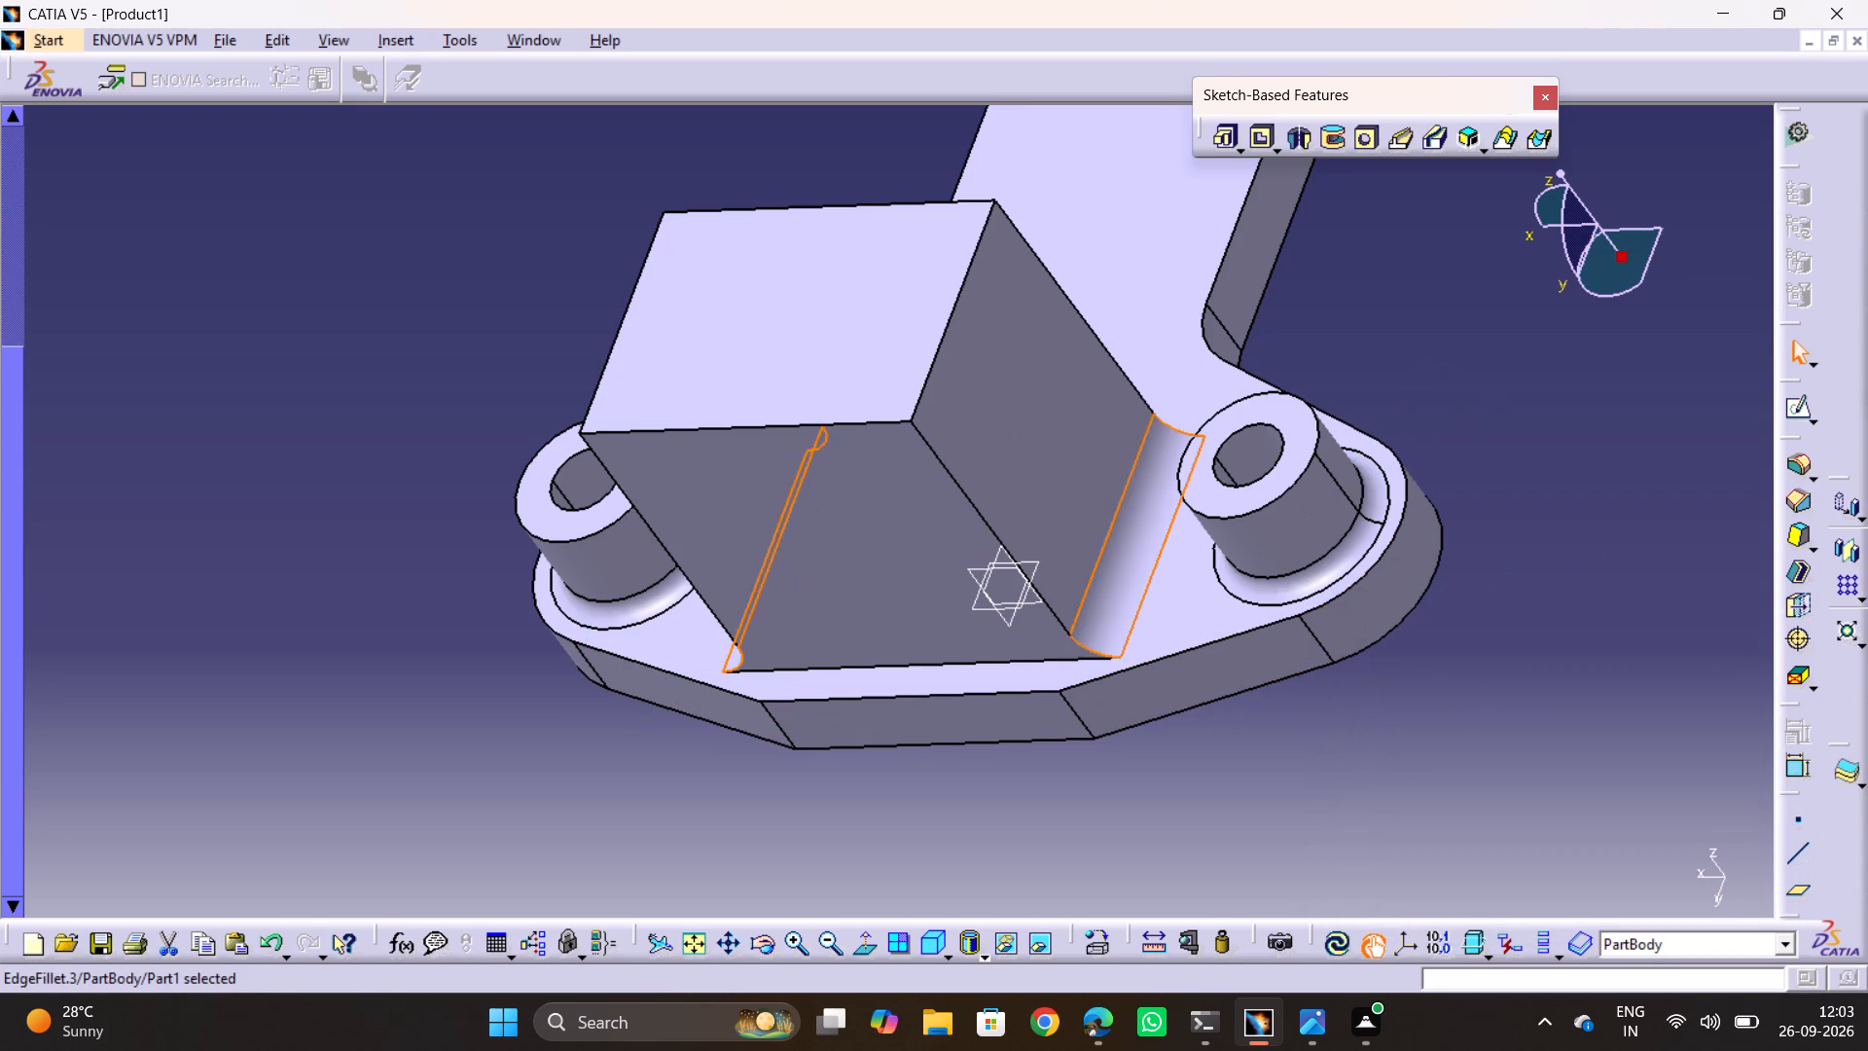
pyautogui.click(1586, 563)
# Check the block's rounded end in 1.jpg and edge-fillet the two opposite side edges of its free end with a 70 mm radius.
pyautogui.moveTo(1270, 453); pyautogui.dragTo(1300, 763, button='middle')
pyautogui.moveTo(1285, 451); pyautogui.dragTo(1370, 561)
pyautogui.hotkey('alt', 'Tab')
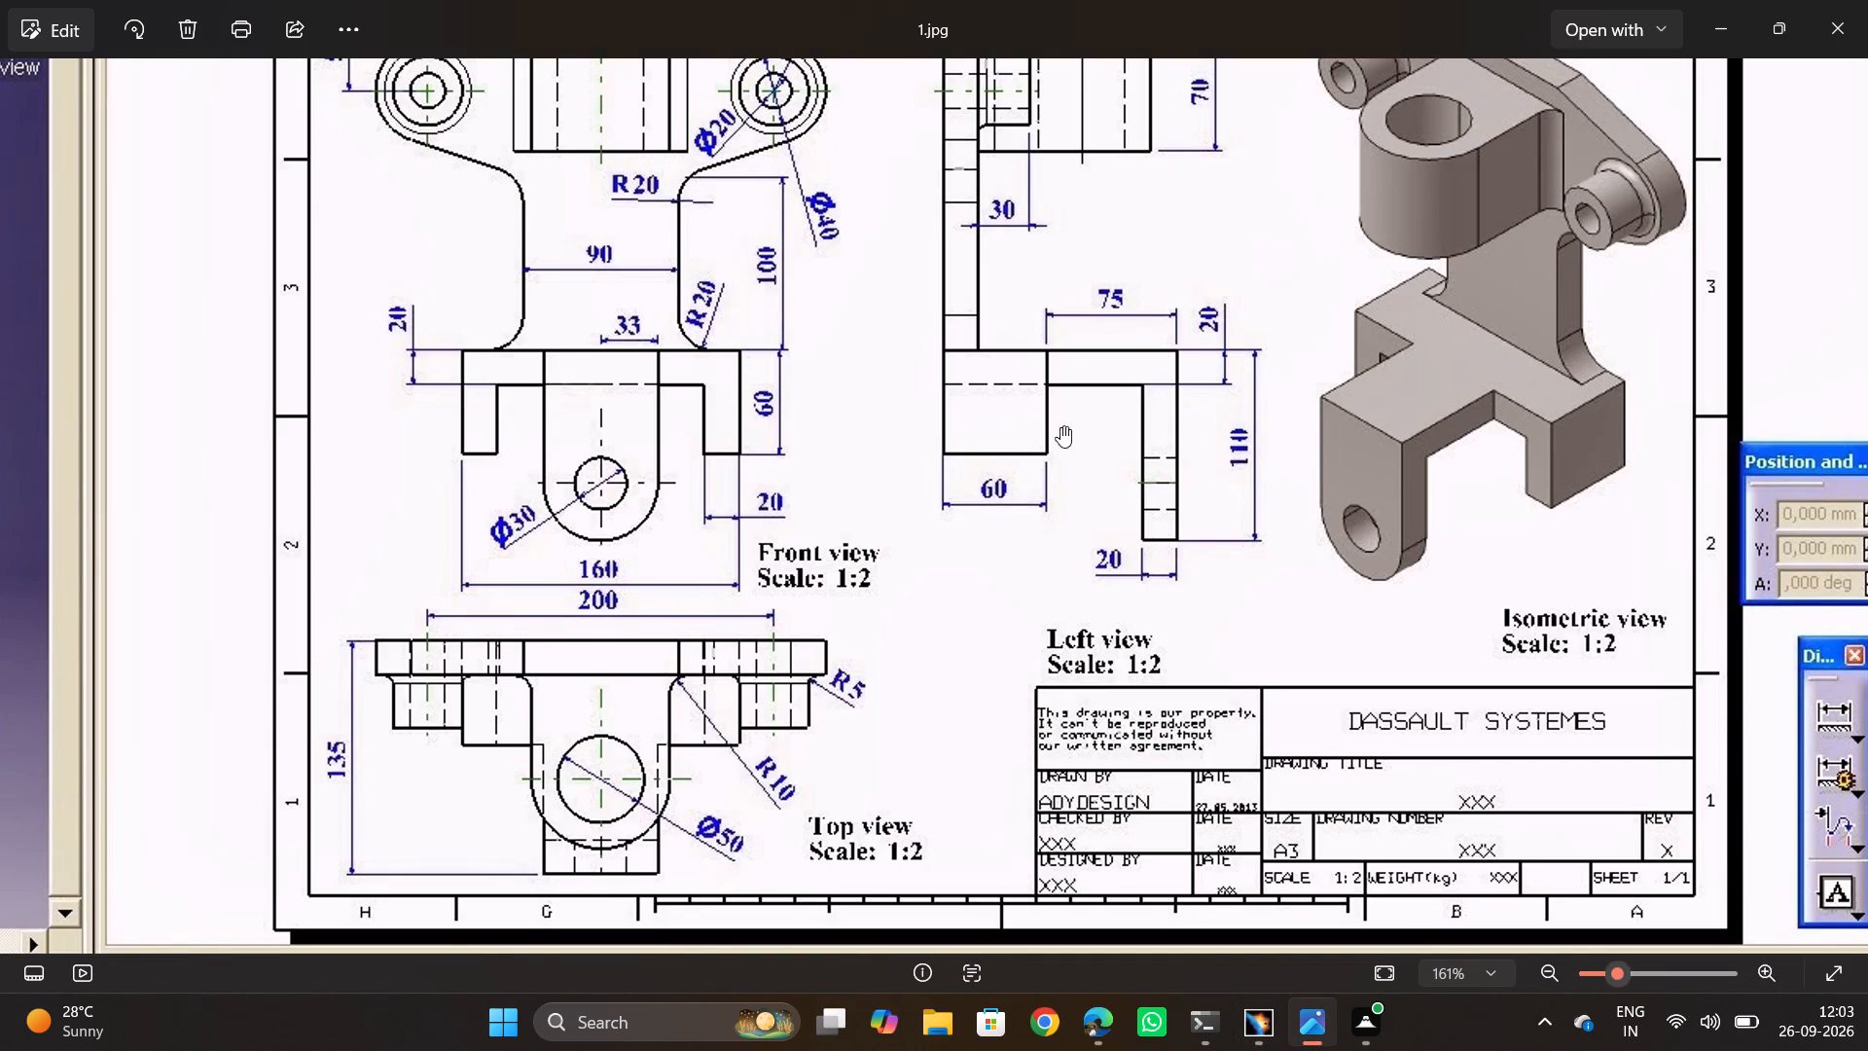
pyautogui.hotkey('alt', 'Tab')
pyautogui.moveTo(778, 483); pyautogui.dragTo(925, 342, button='middle')
pyautogui.moveTo(778, 483); pyautogui.dragTo(916, 358)
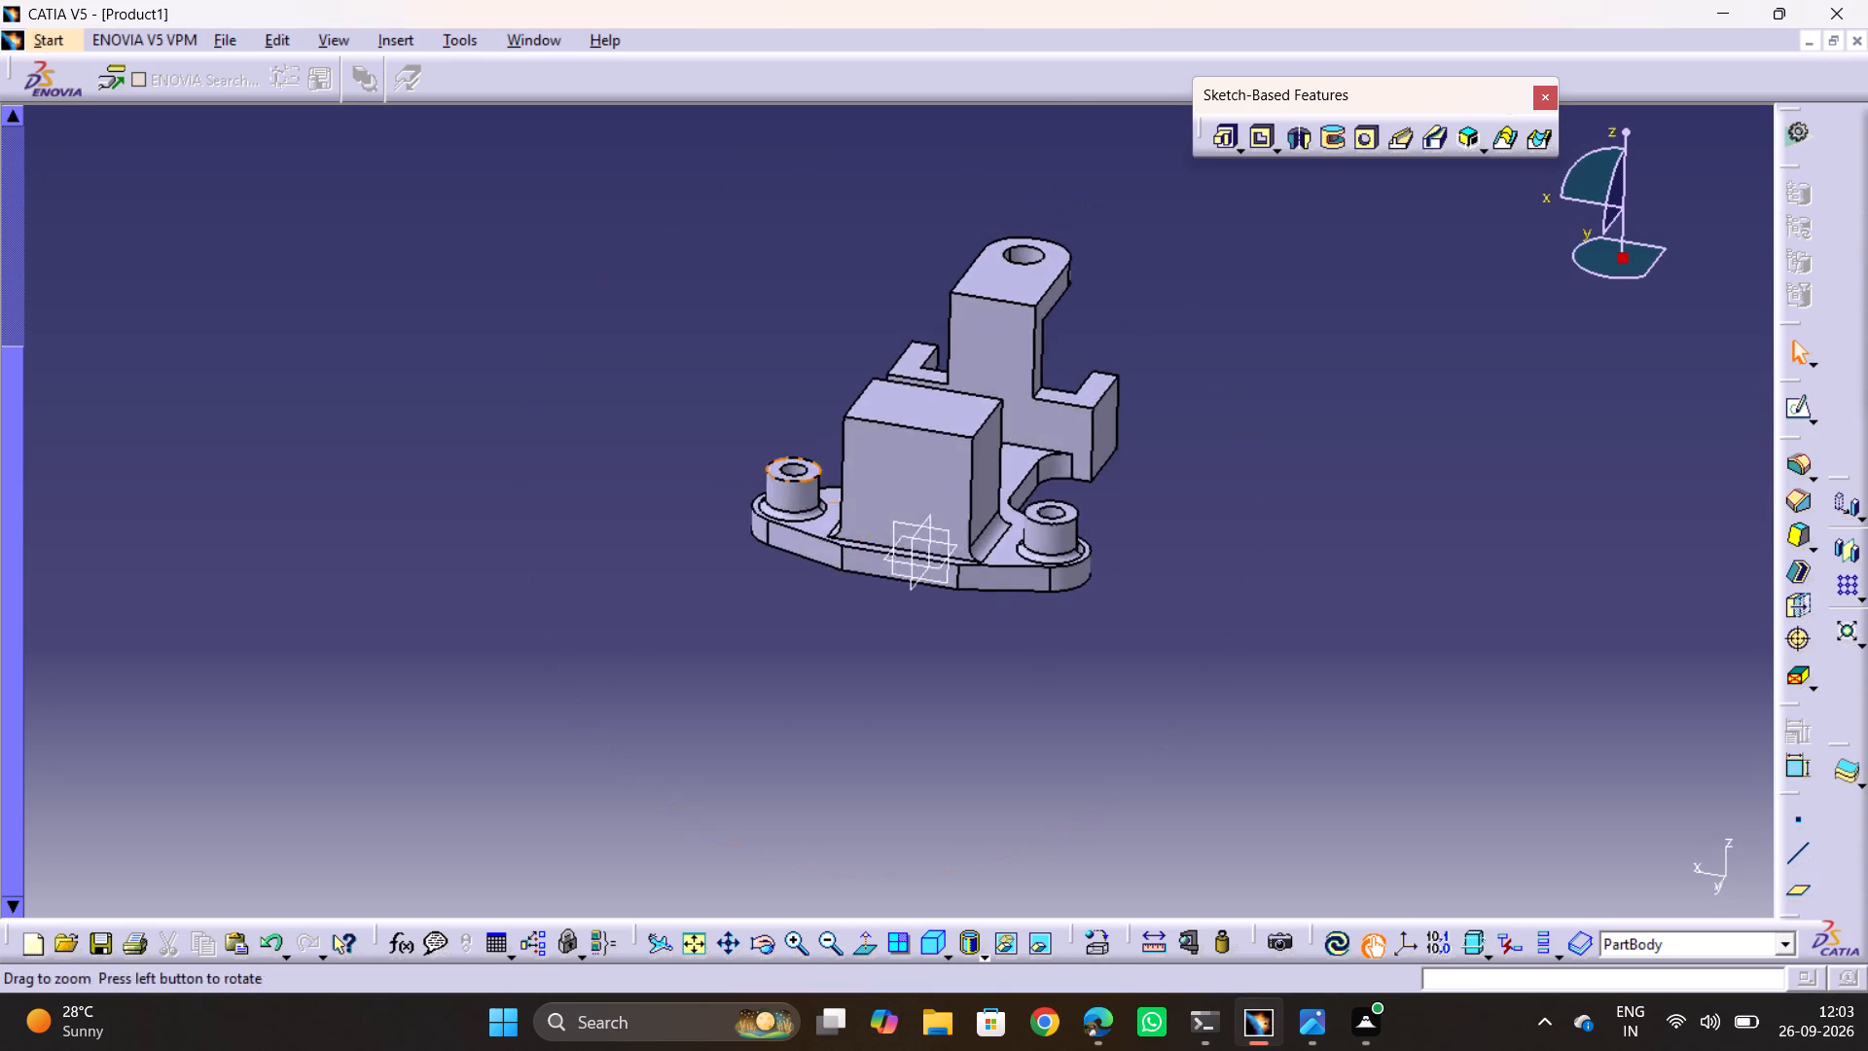
pyautogui.moveTo(925, 342); pyautogui.dragTo(916, 344, button='middle')
pyautogui.keyDown('ctrl'); pyautogui.moveTo(1009, 441); pyautogui.dragTo(1060, 277, button='middle'); pyautogui.keyUp('ctrl')
pyautogui.moveTo(956, 435); pyautogui.dragTo(1040, 521, button='middle')
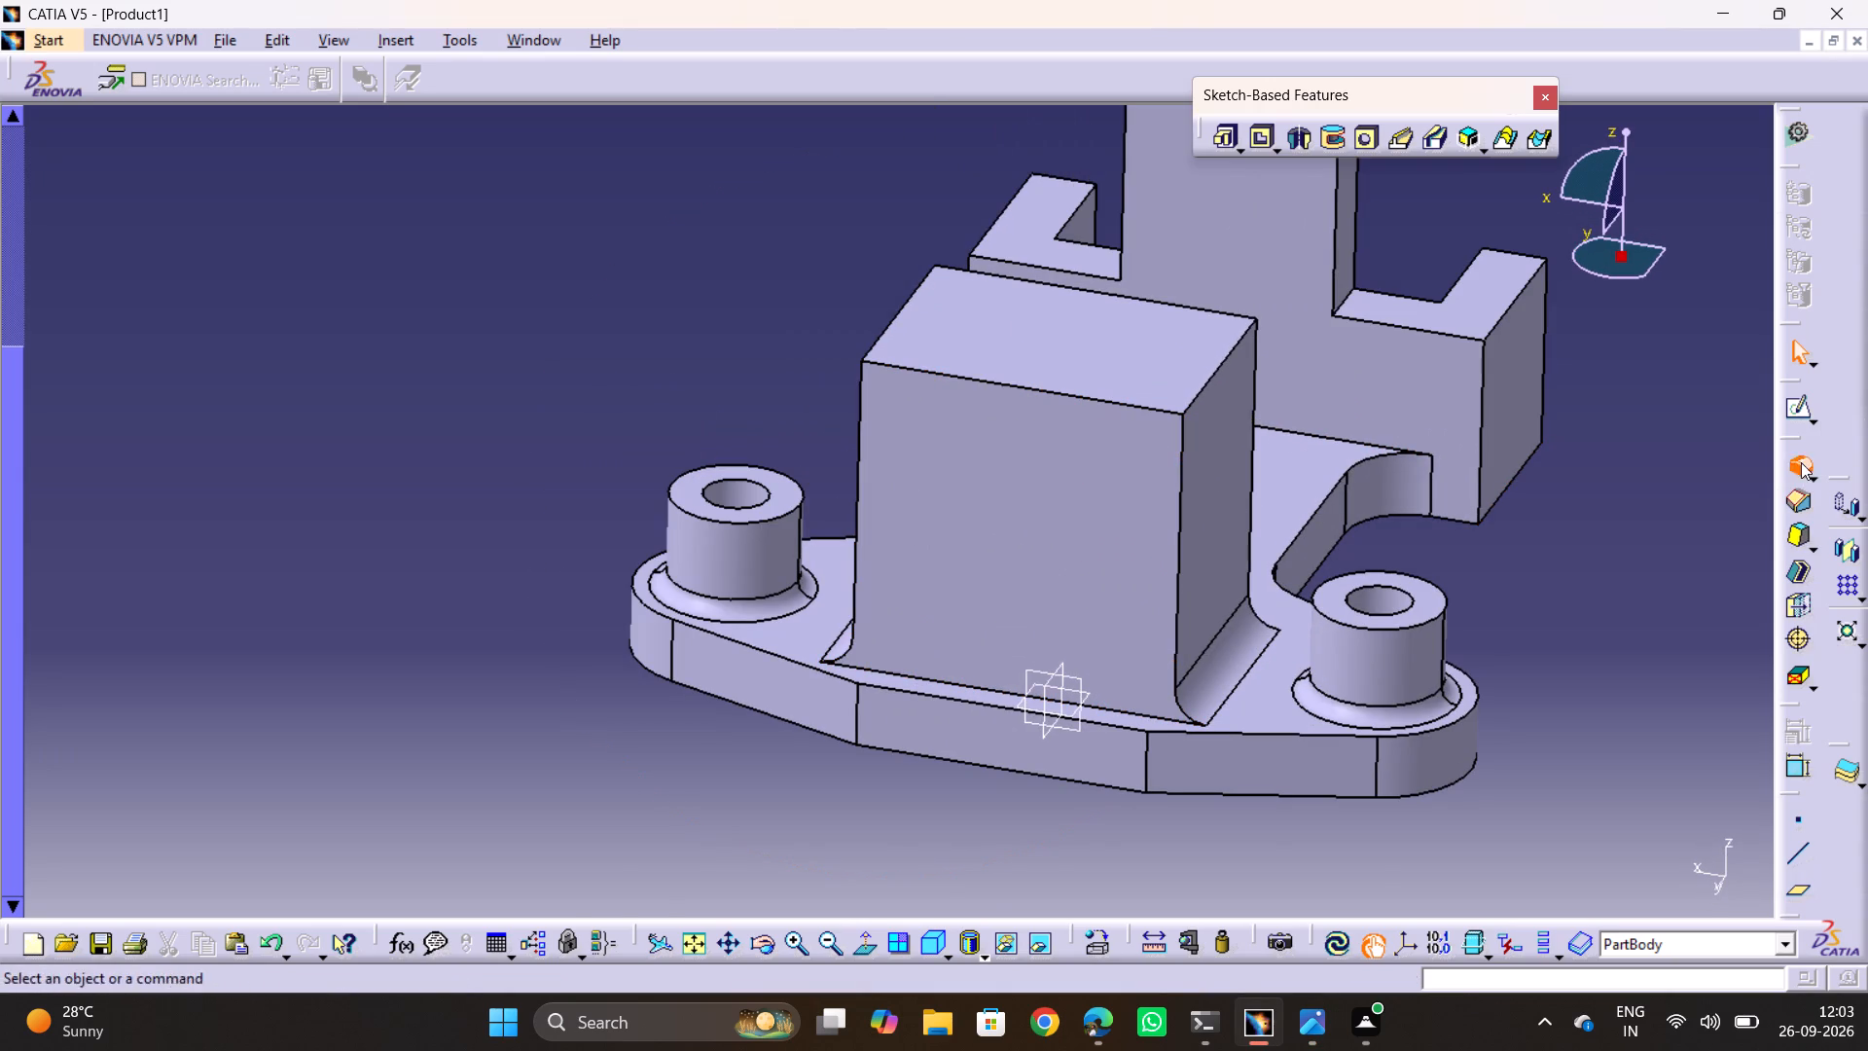
pyautogui.click(1801, 462)
pyautogui.click(1216, 380)
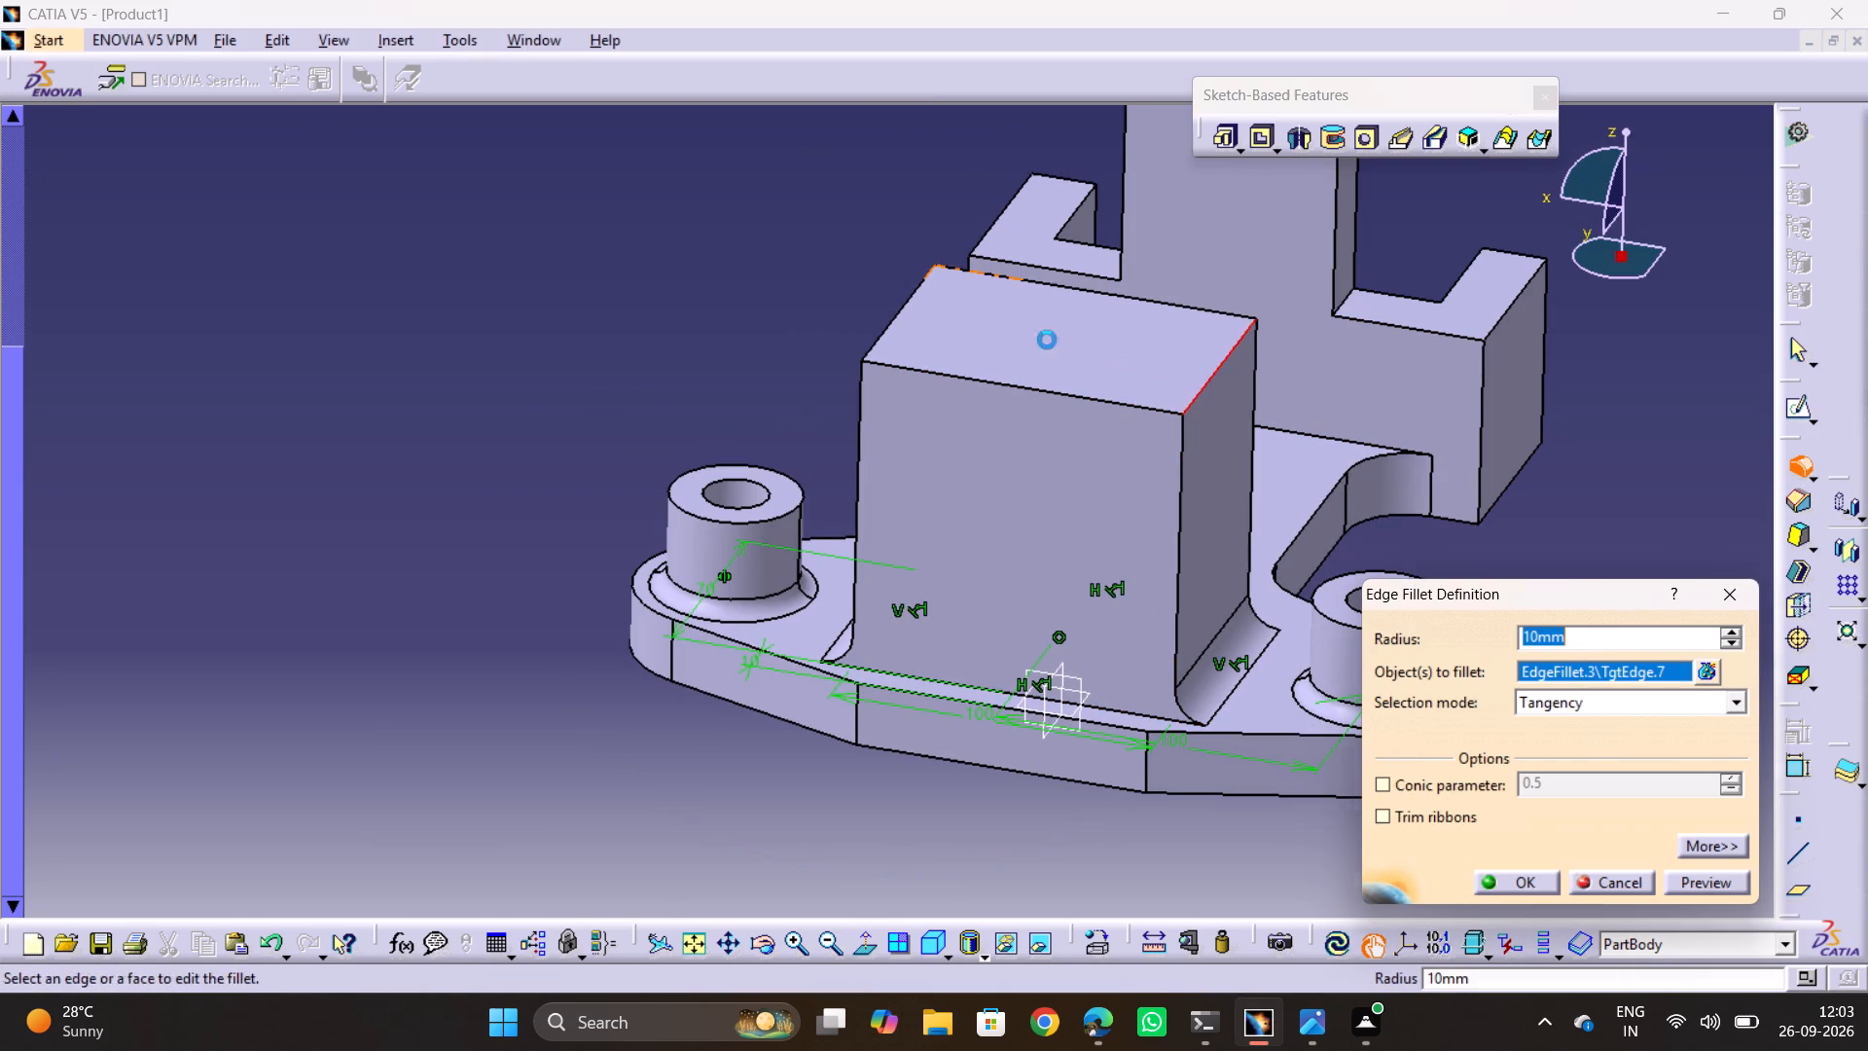
pyautogui.click(897, 316)
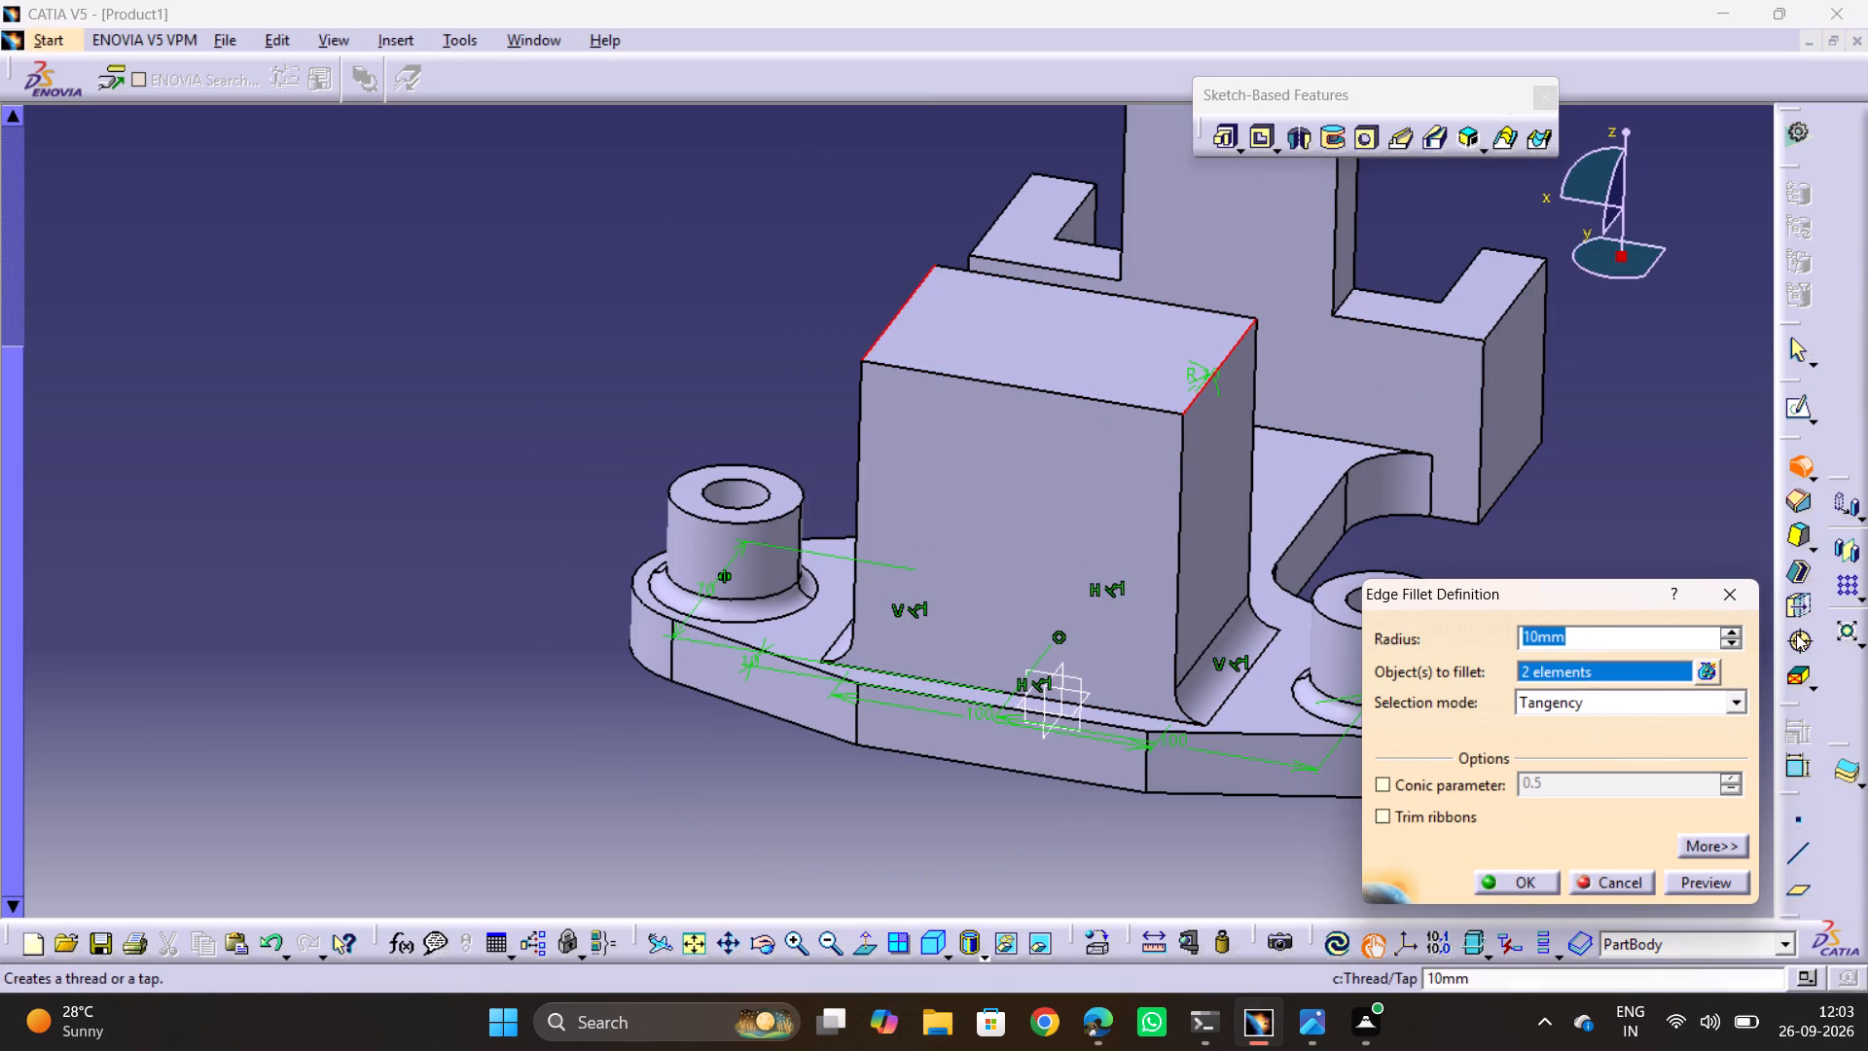
pyautogui.write('70')
pyautogui.press('Return')
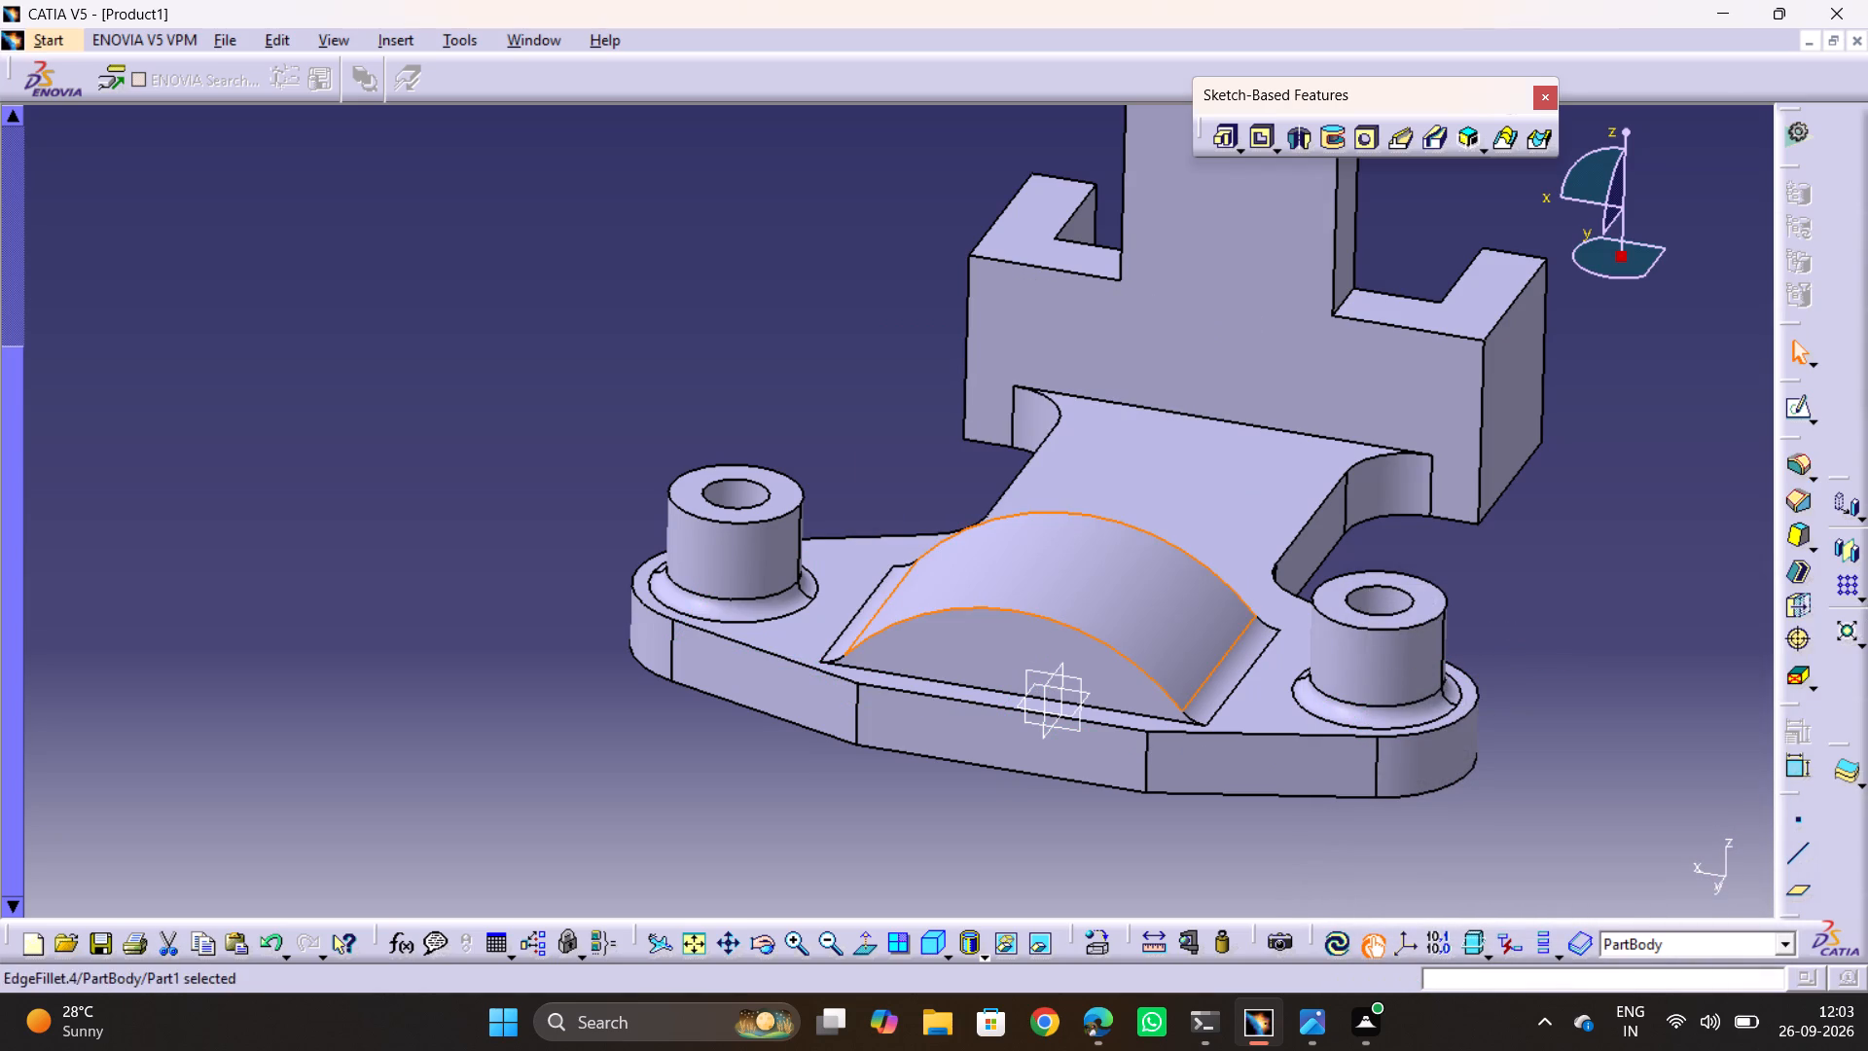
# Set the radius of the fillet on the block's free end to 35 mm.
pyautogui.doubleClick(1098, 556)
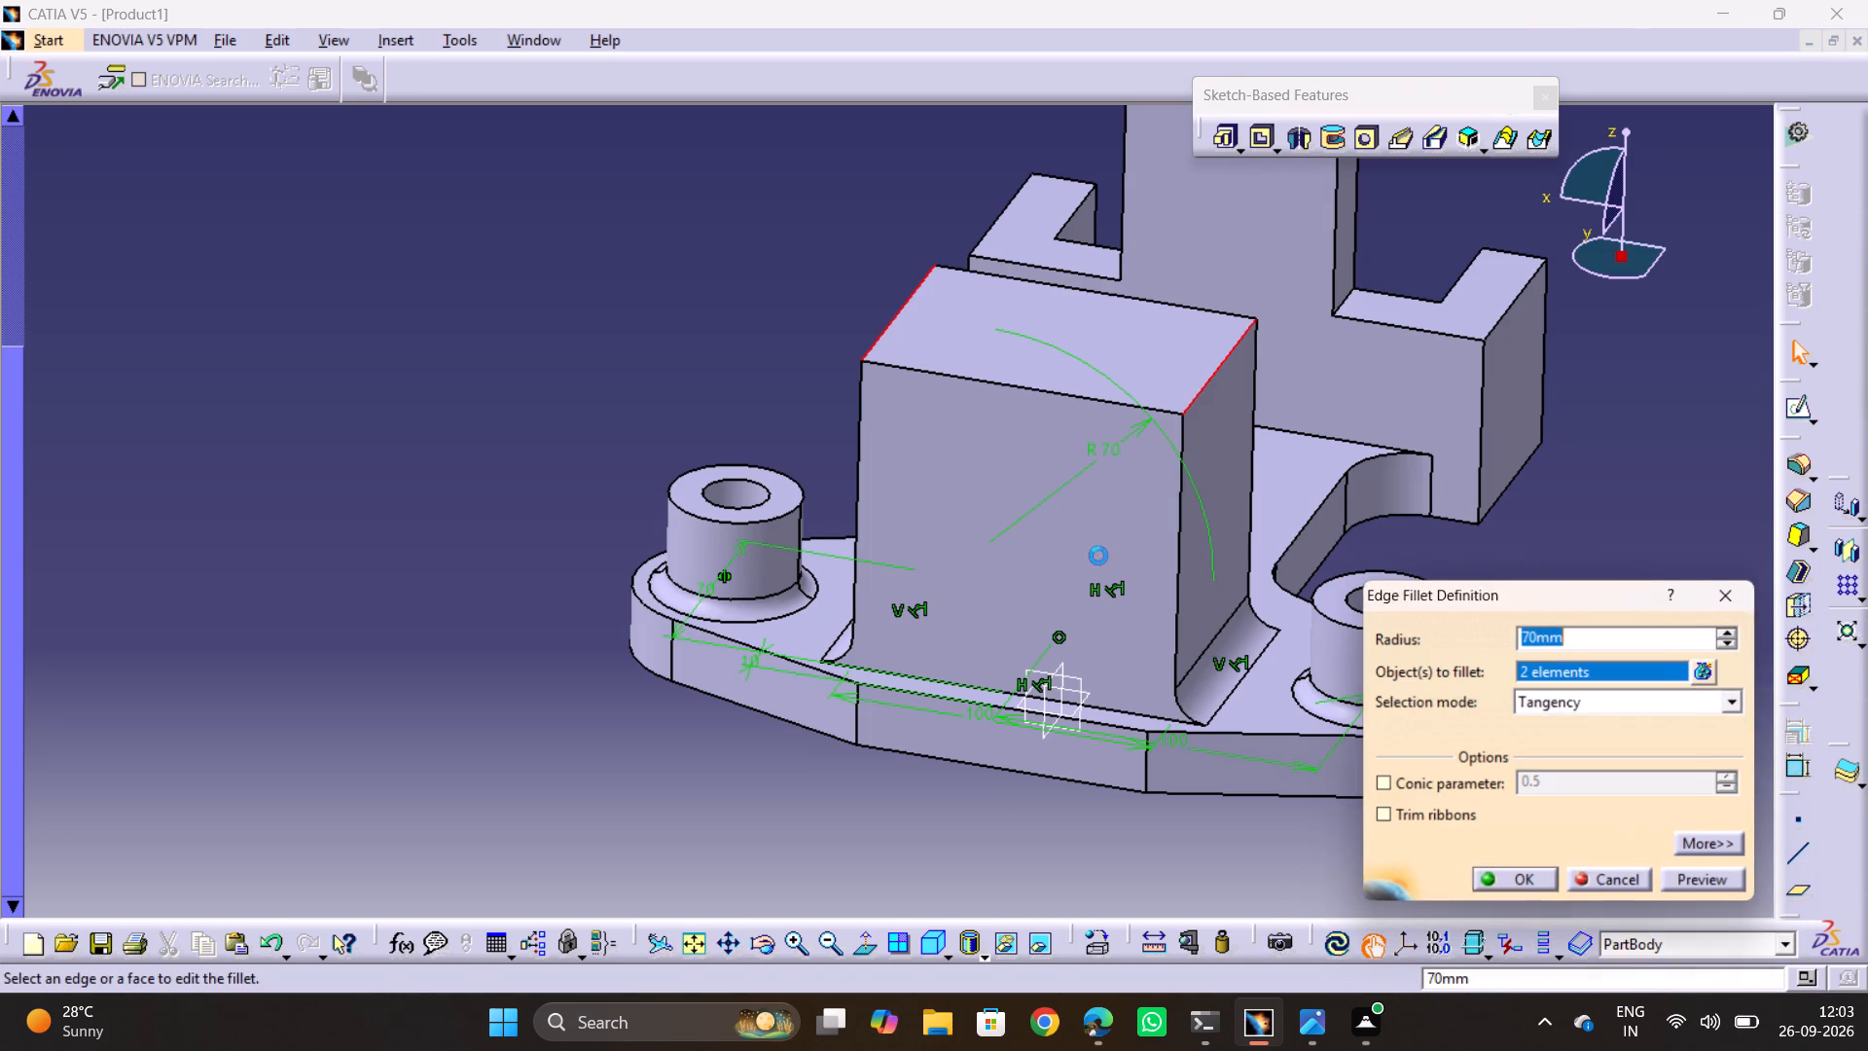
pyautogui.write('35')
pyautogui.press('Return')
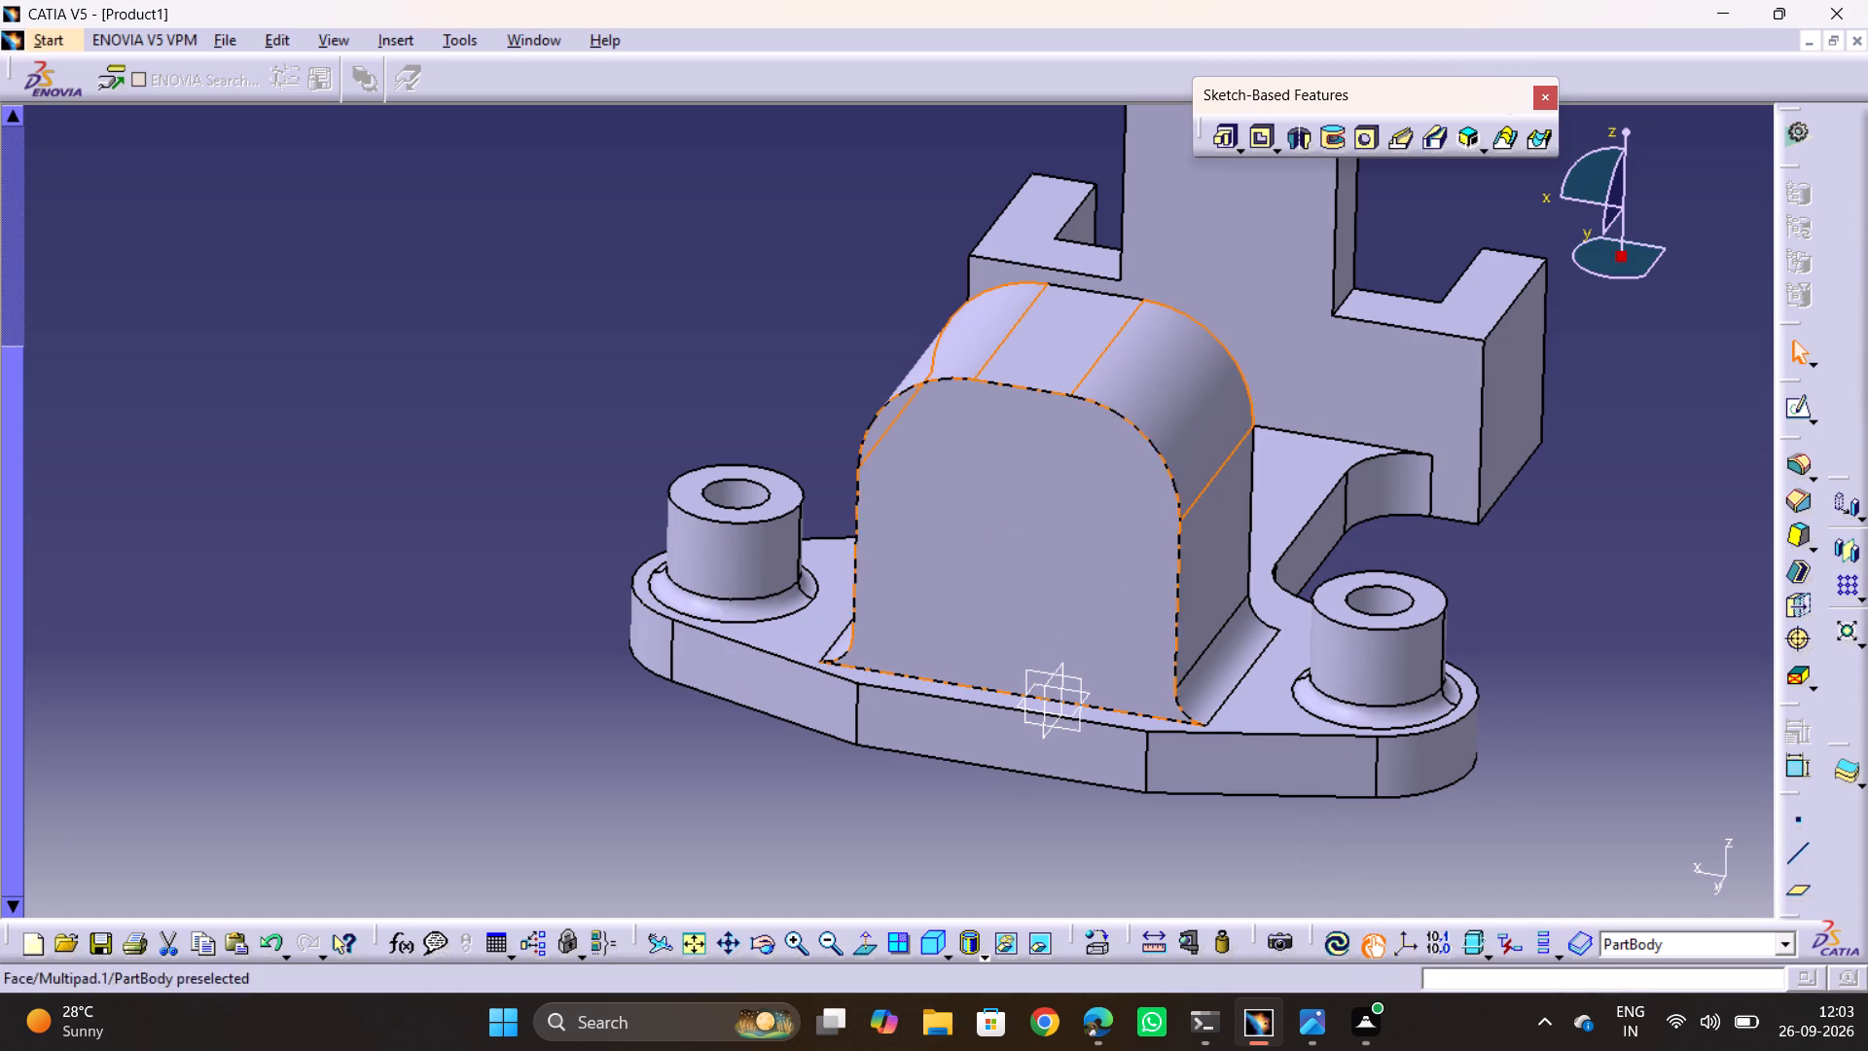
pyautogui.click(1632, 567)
# Recheck the block's rounding in 1.jpg, preview its free-end fillet at 40 mm, and set the radius to 50 mm.
pyautogui.hotkey('alt', 'Tab')
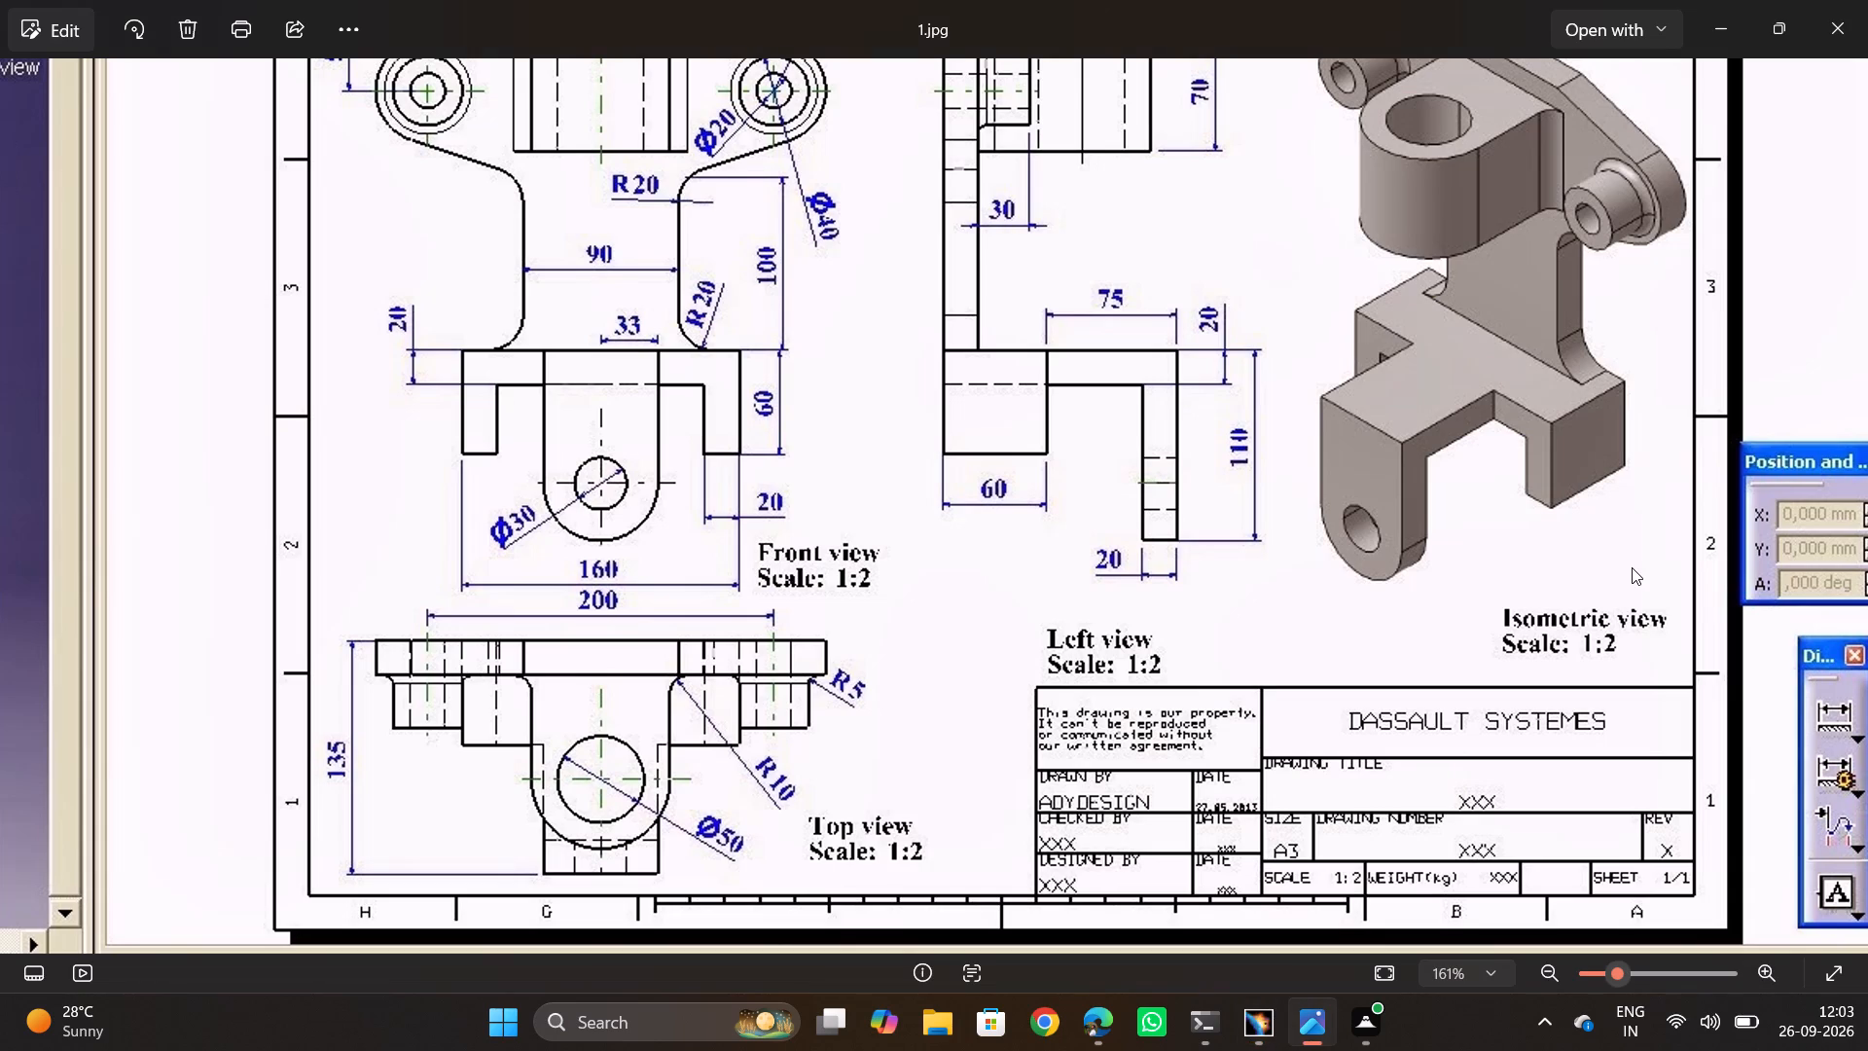
pyautogui.hotkey('alt', 'Tab')
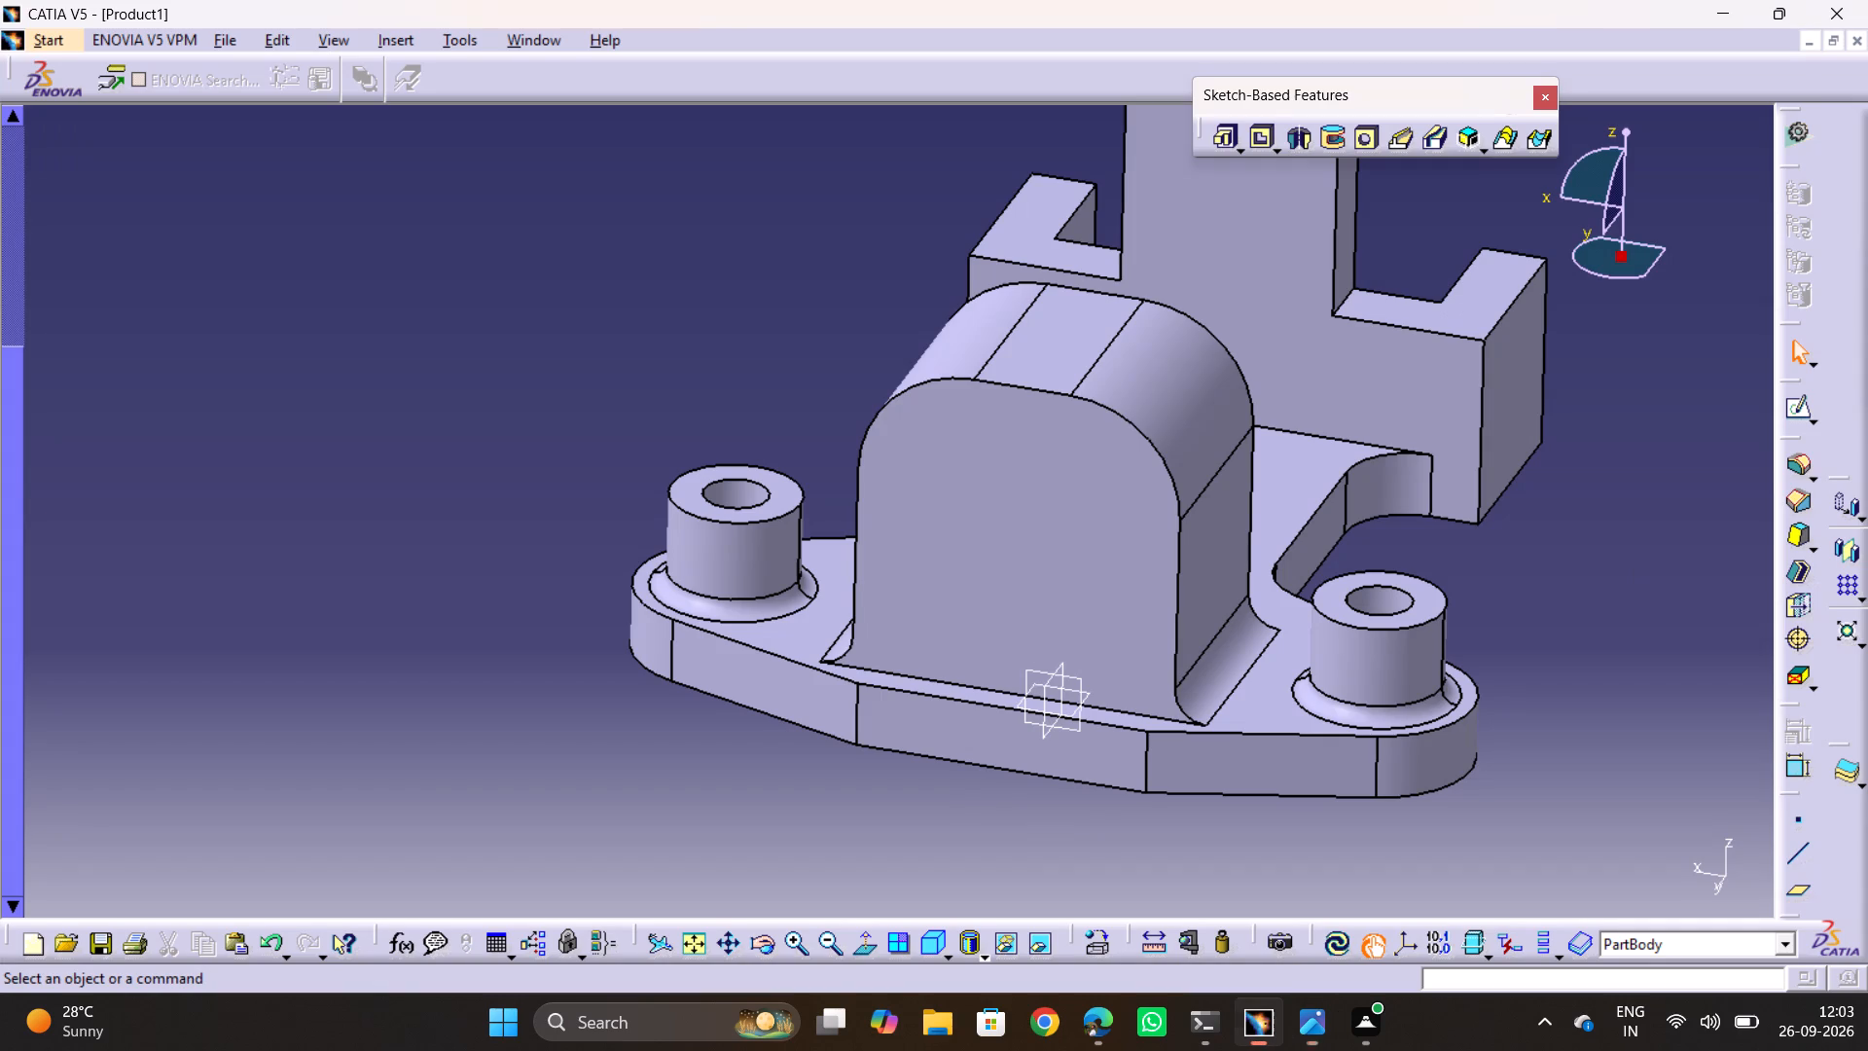
pyautogui.doubleClick(1203, 409)
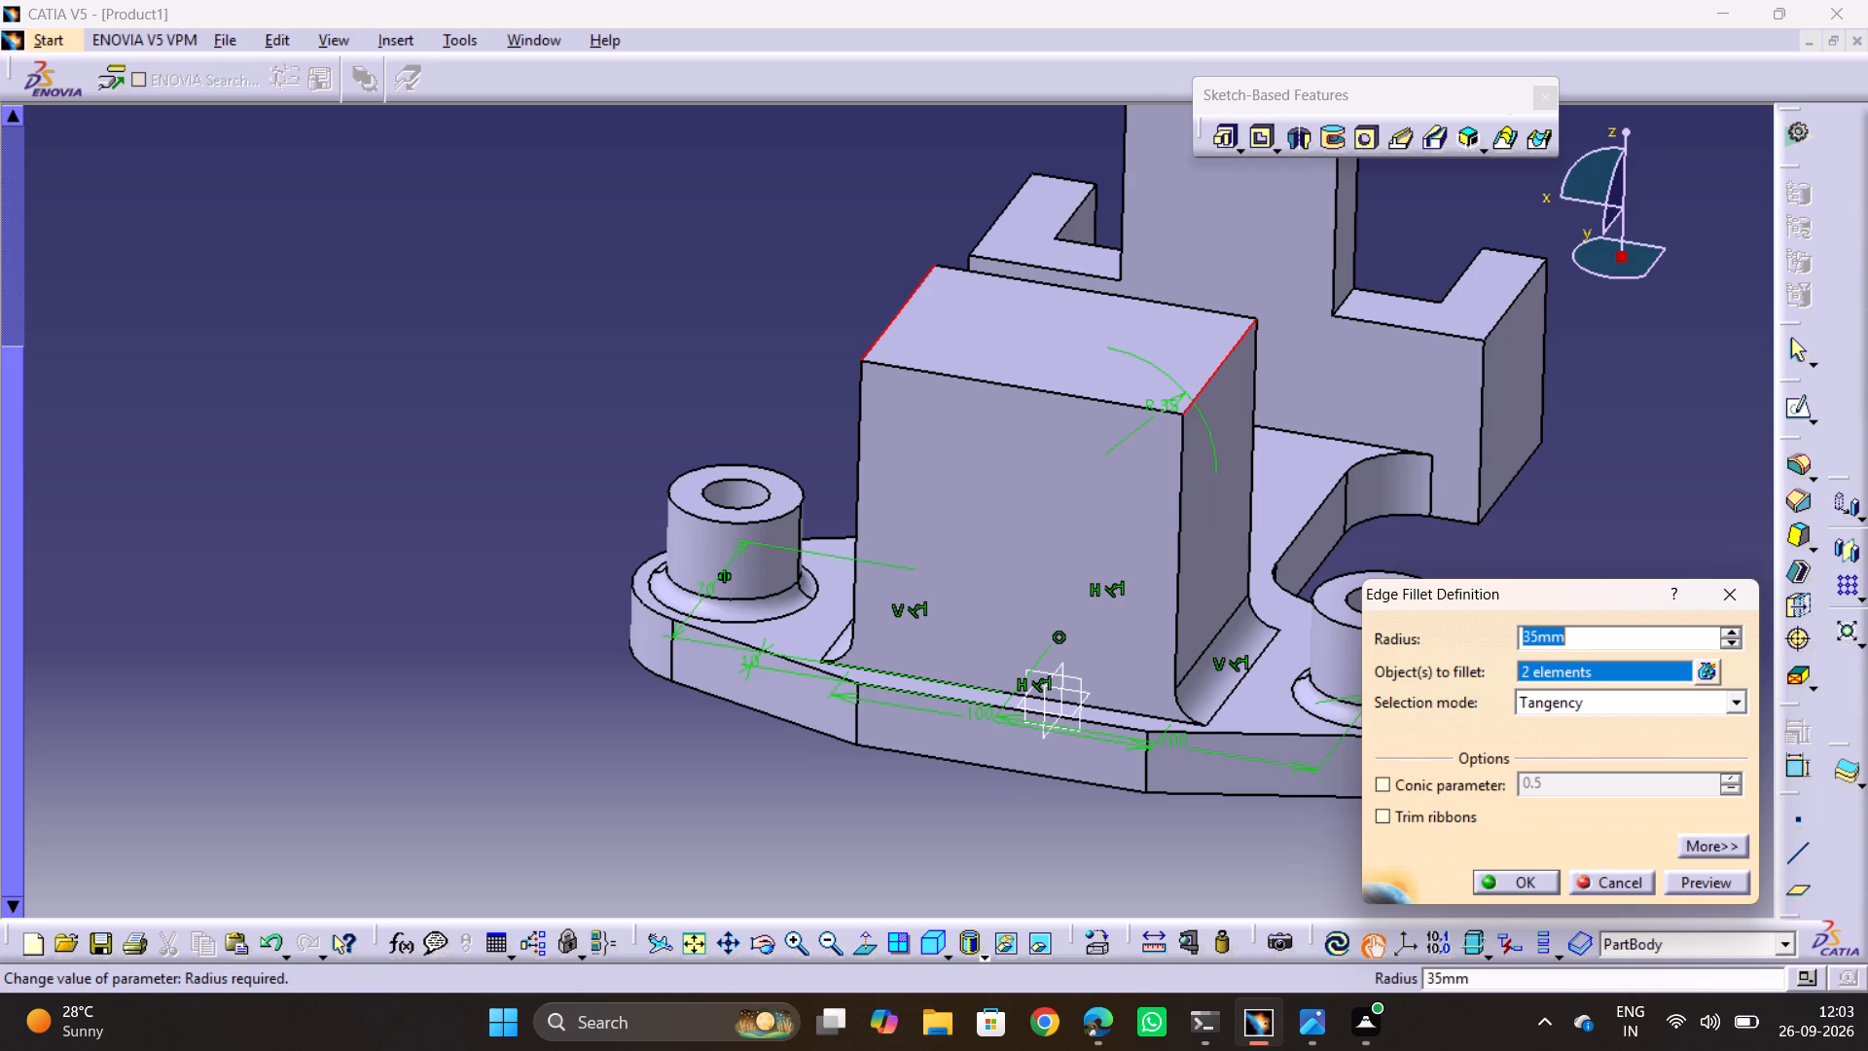
pyautogui.write('40')
pyautogui.click(1735, 876)
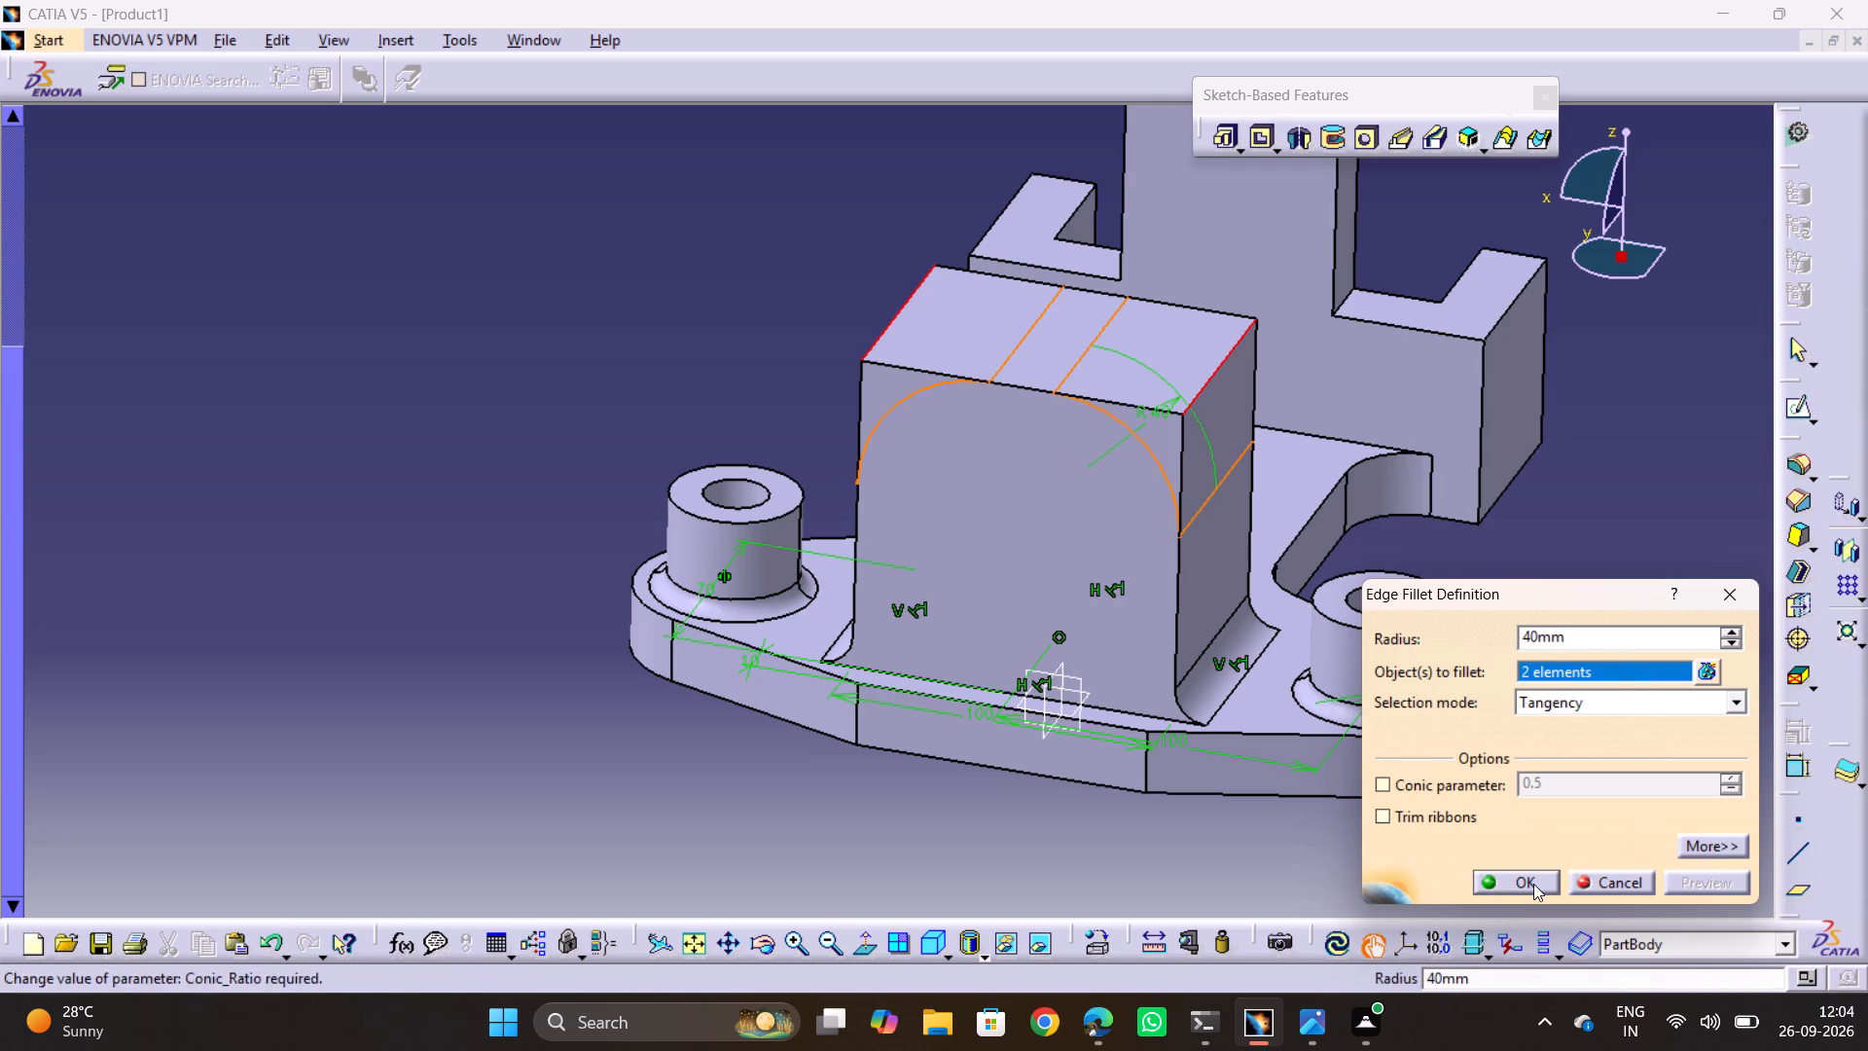
pyautogui.doubleClick(1593, 645)
pyautogui.write('50')
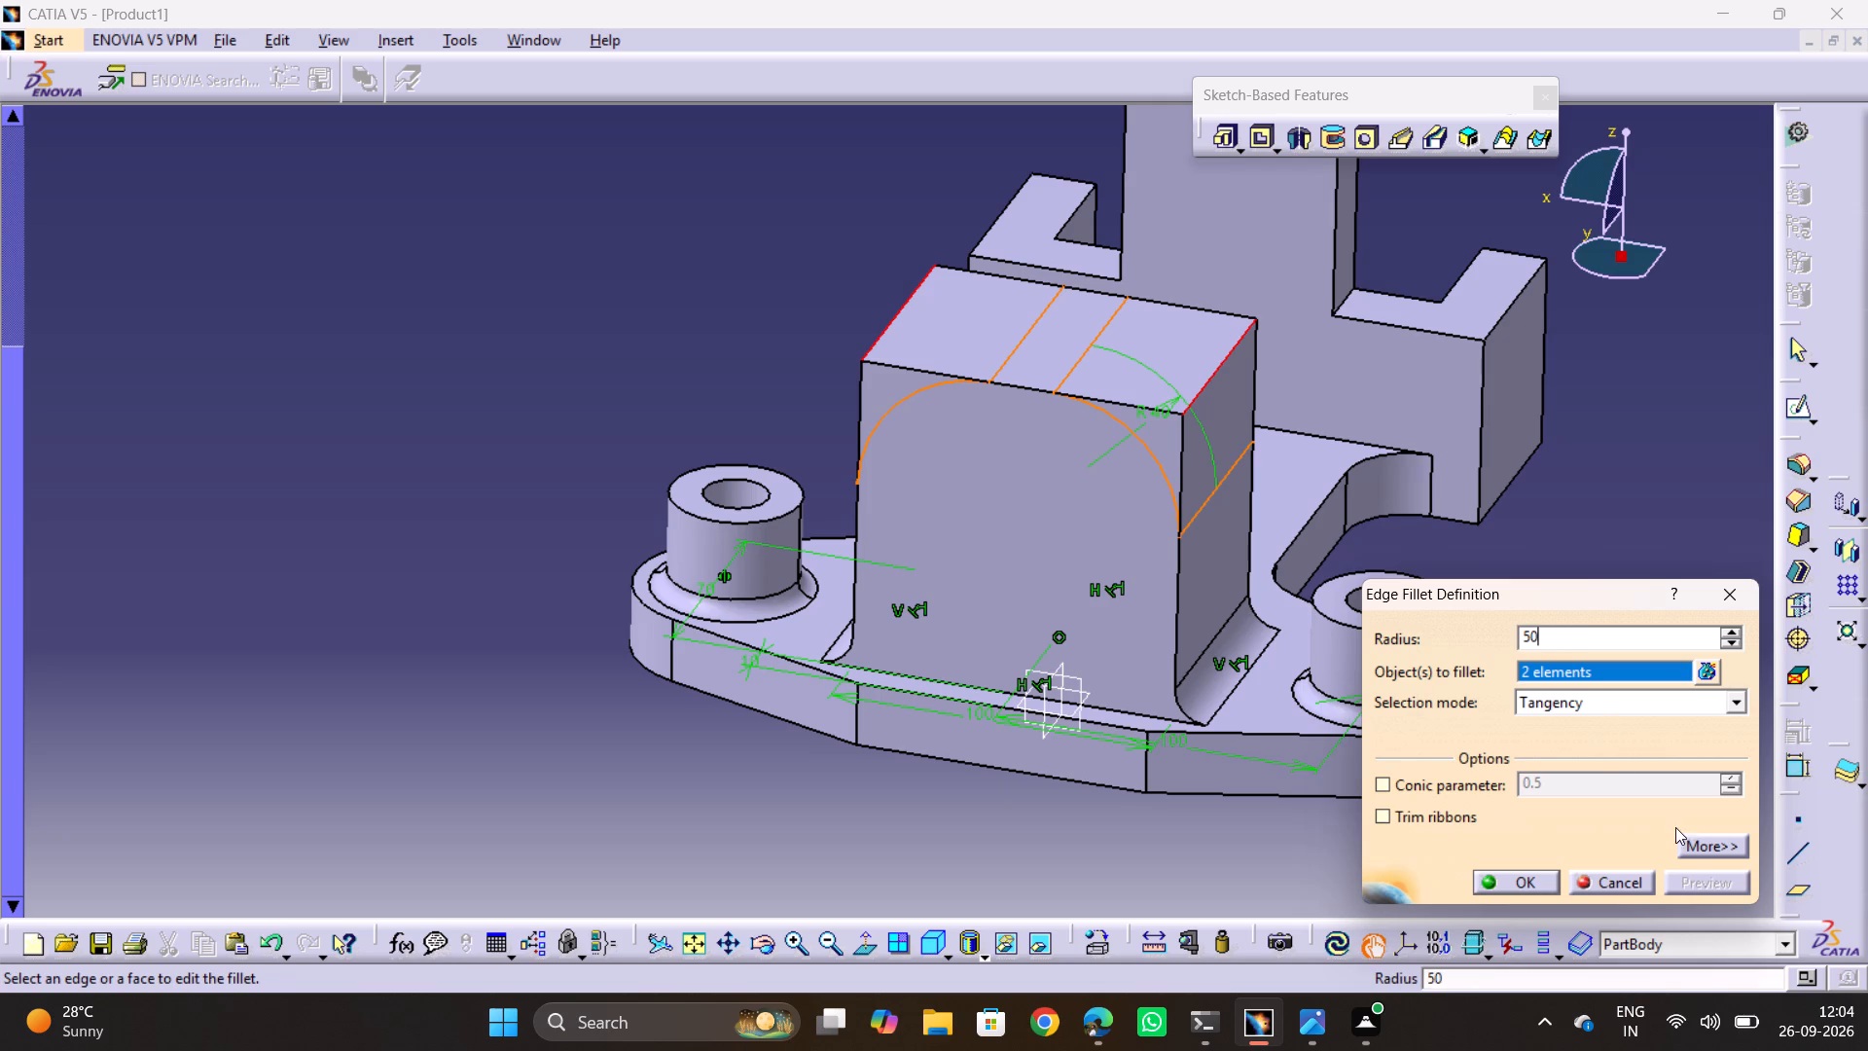
pyautogui.click(1622, 819)
pyautogui.click(1533, 885)
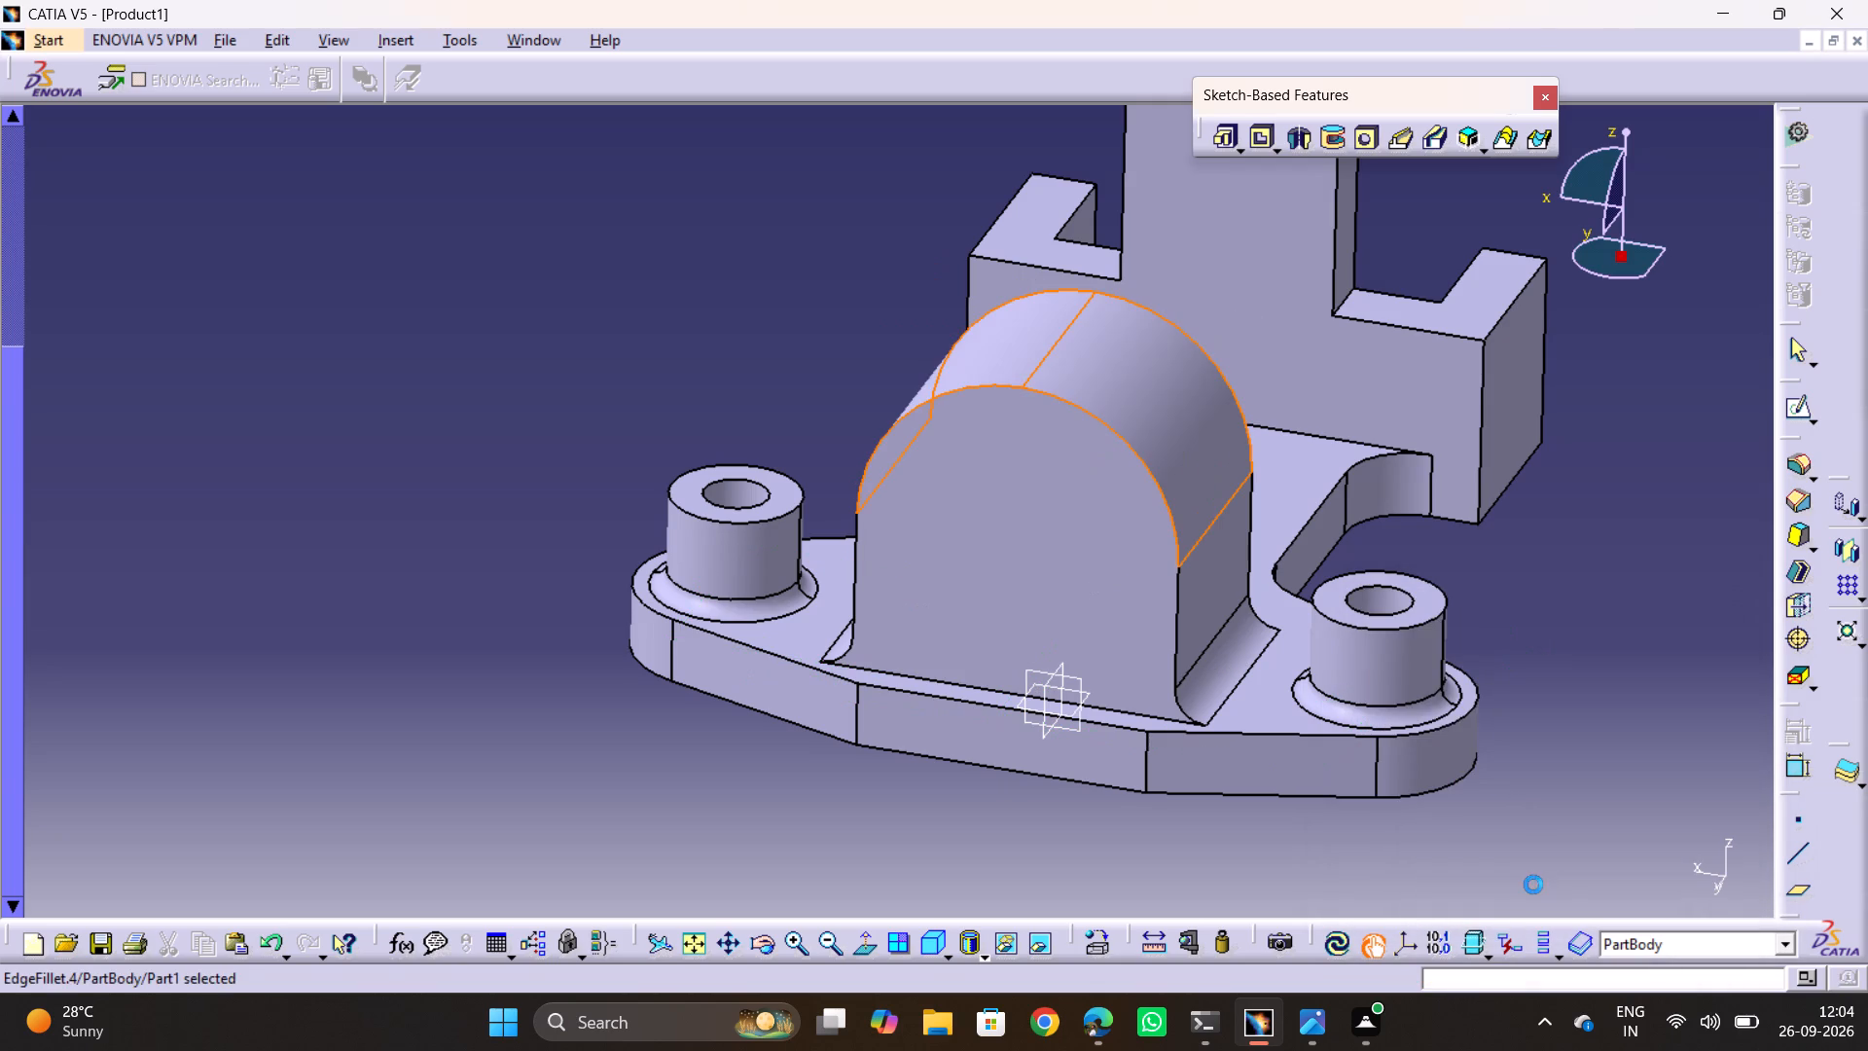
pyautogui.click(1575, 665)
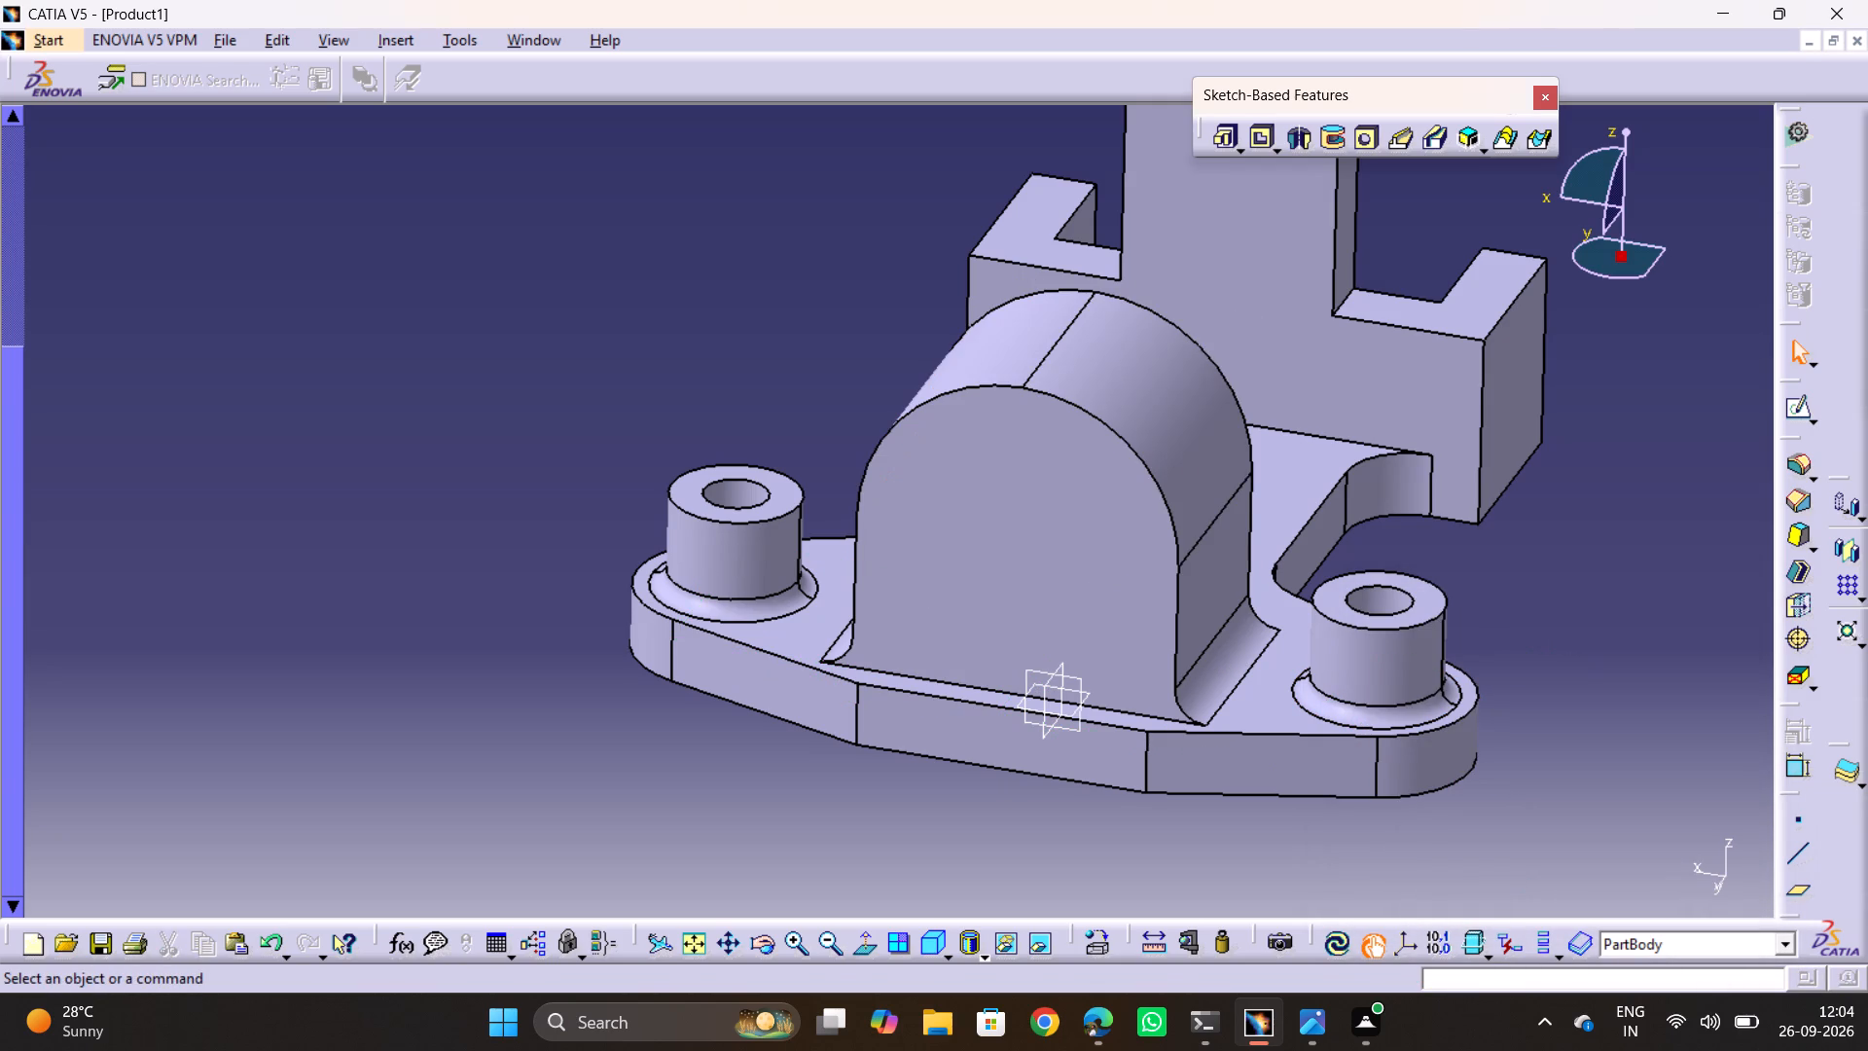
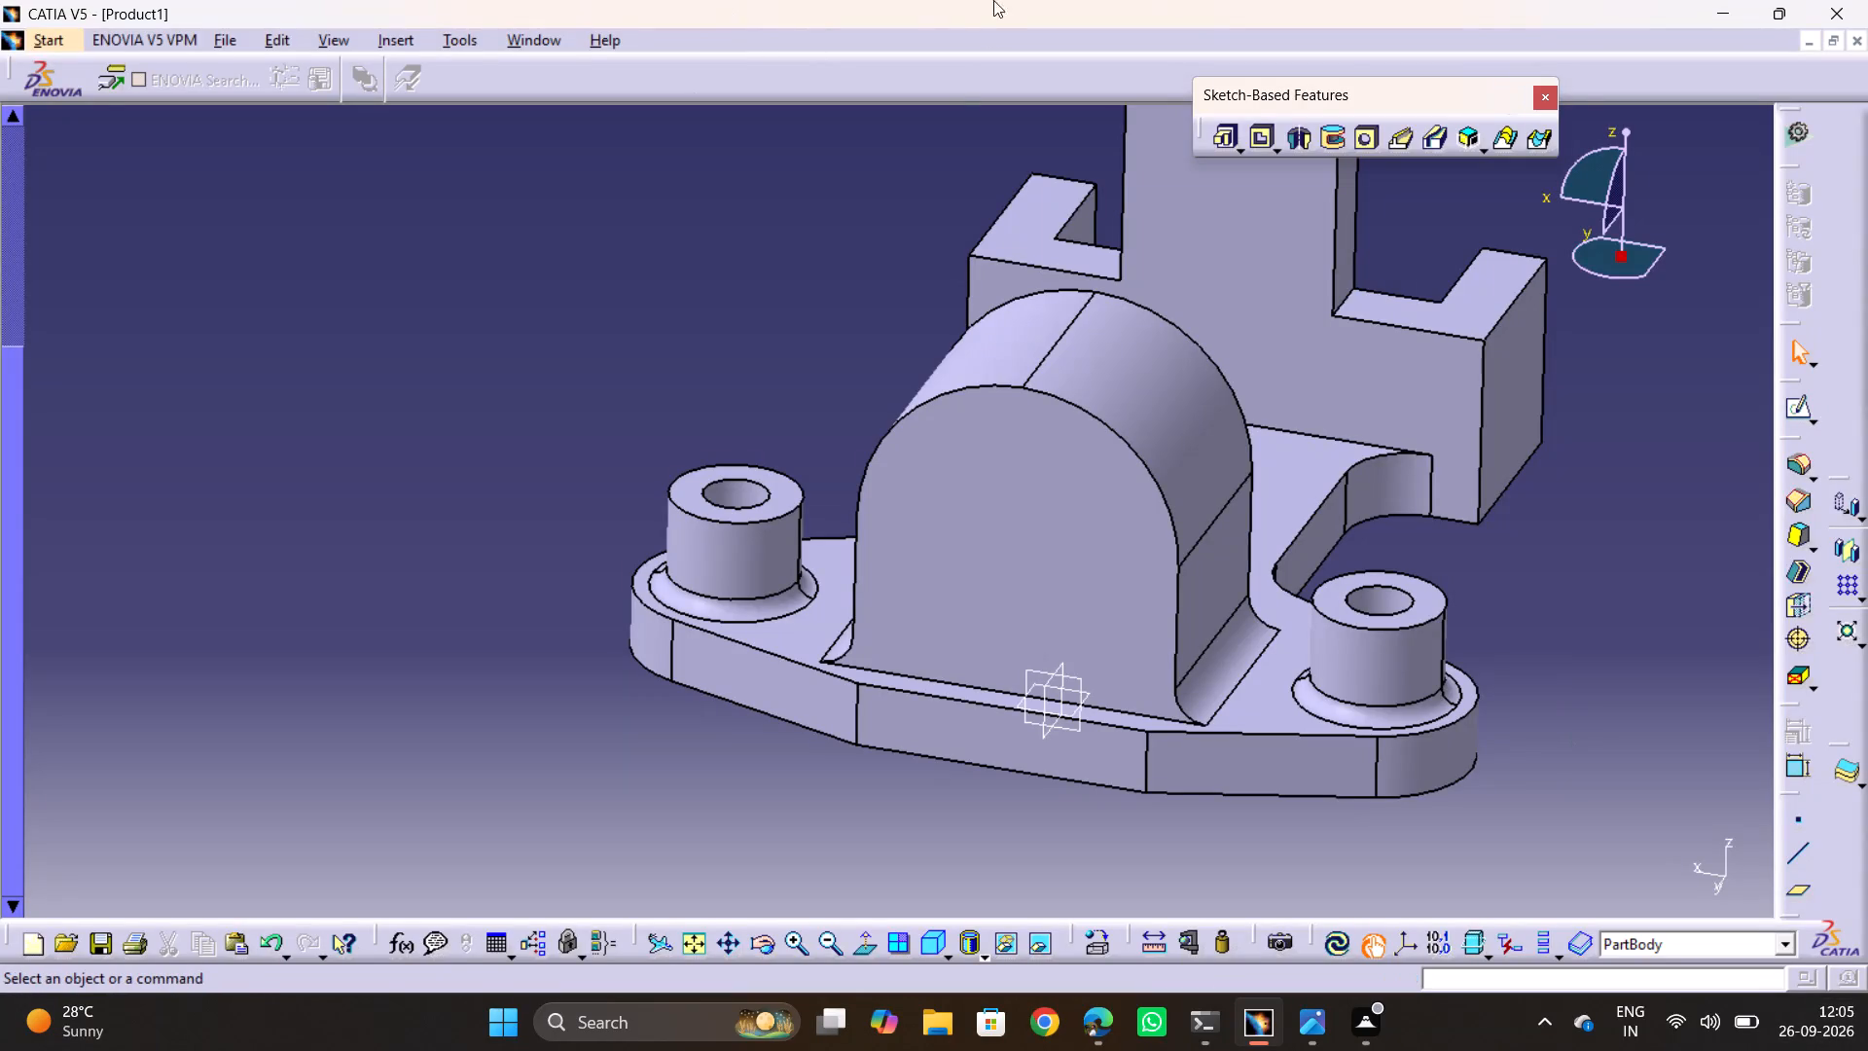
# Sketch a circle about 22 mm in diameter on the upper block's outer face and make it concentric with the block's rounded end.
pyautogui.scroll(-1, 991, 14)
pyautogui.click(1082, 484)
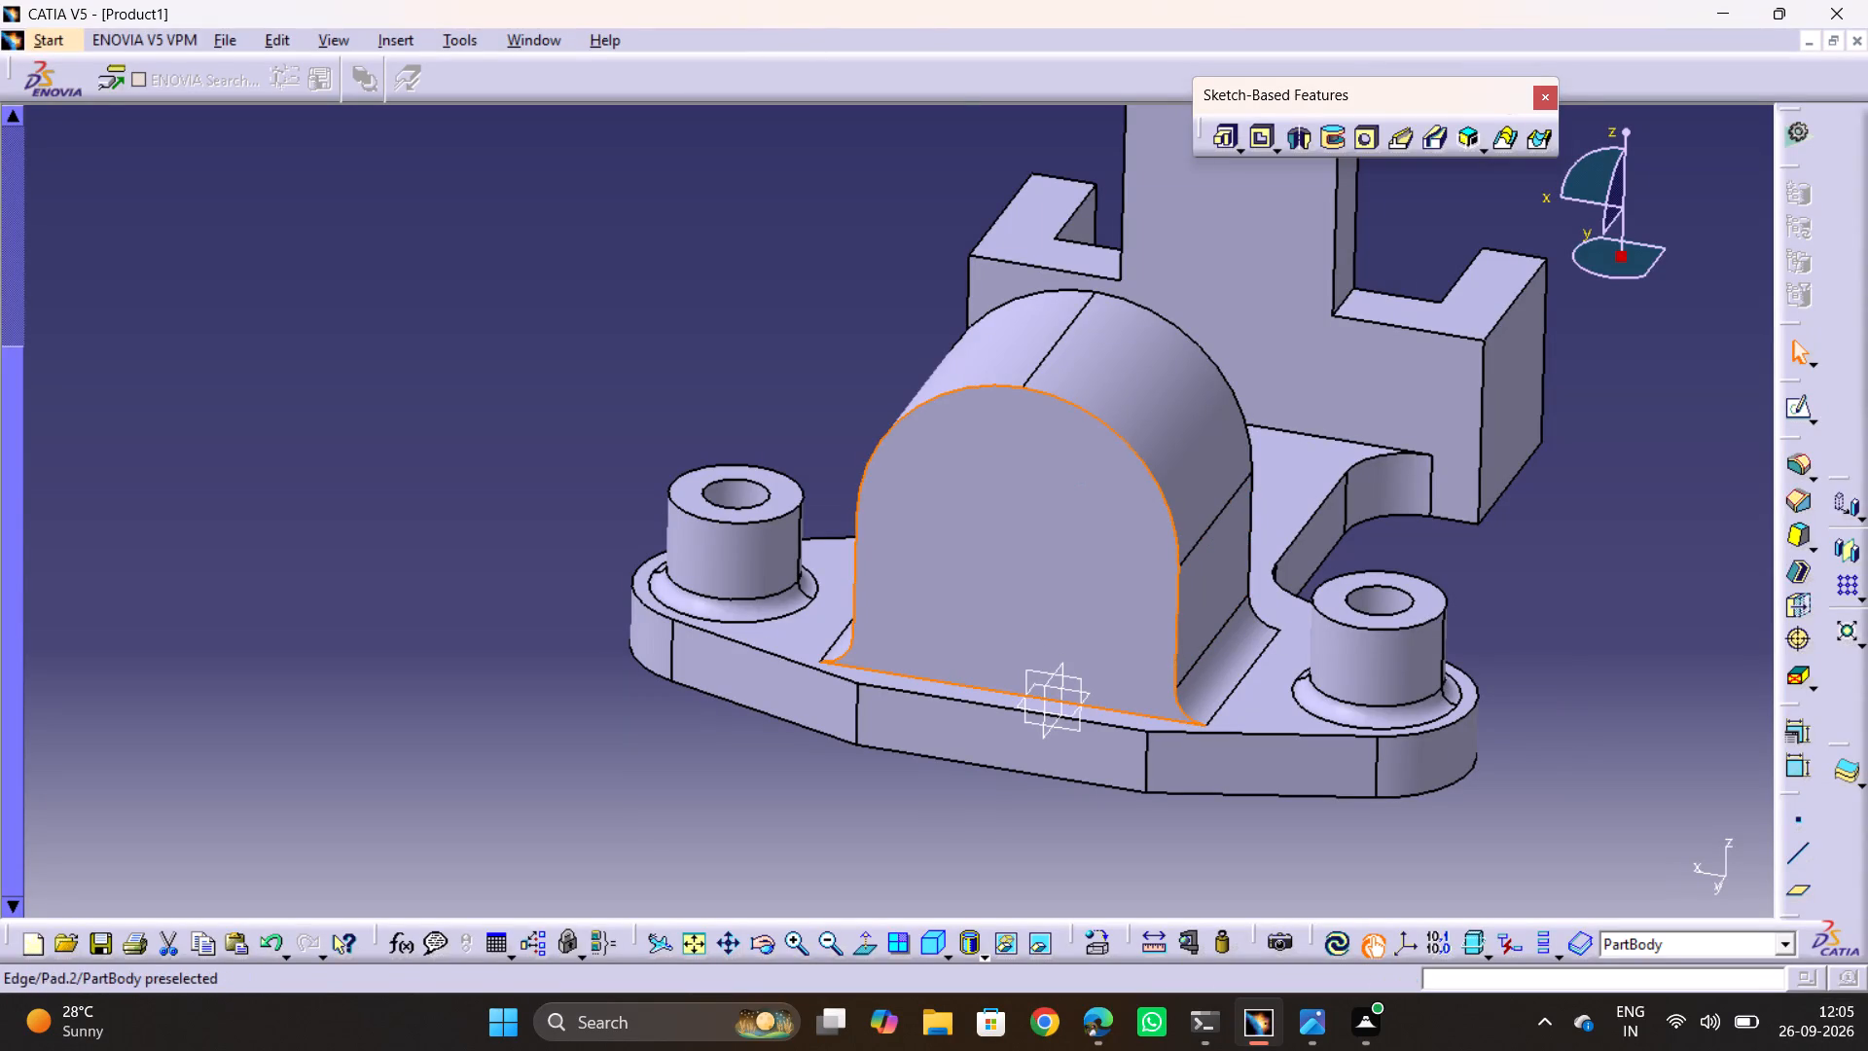
pyautogui.click(1791, 402)
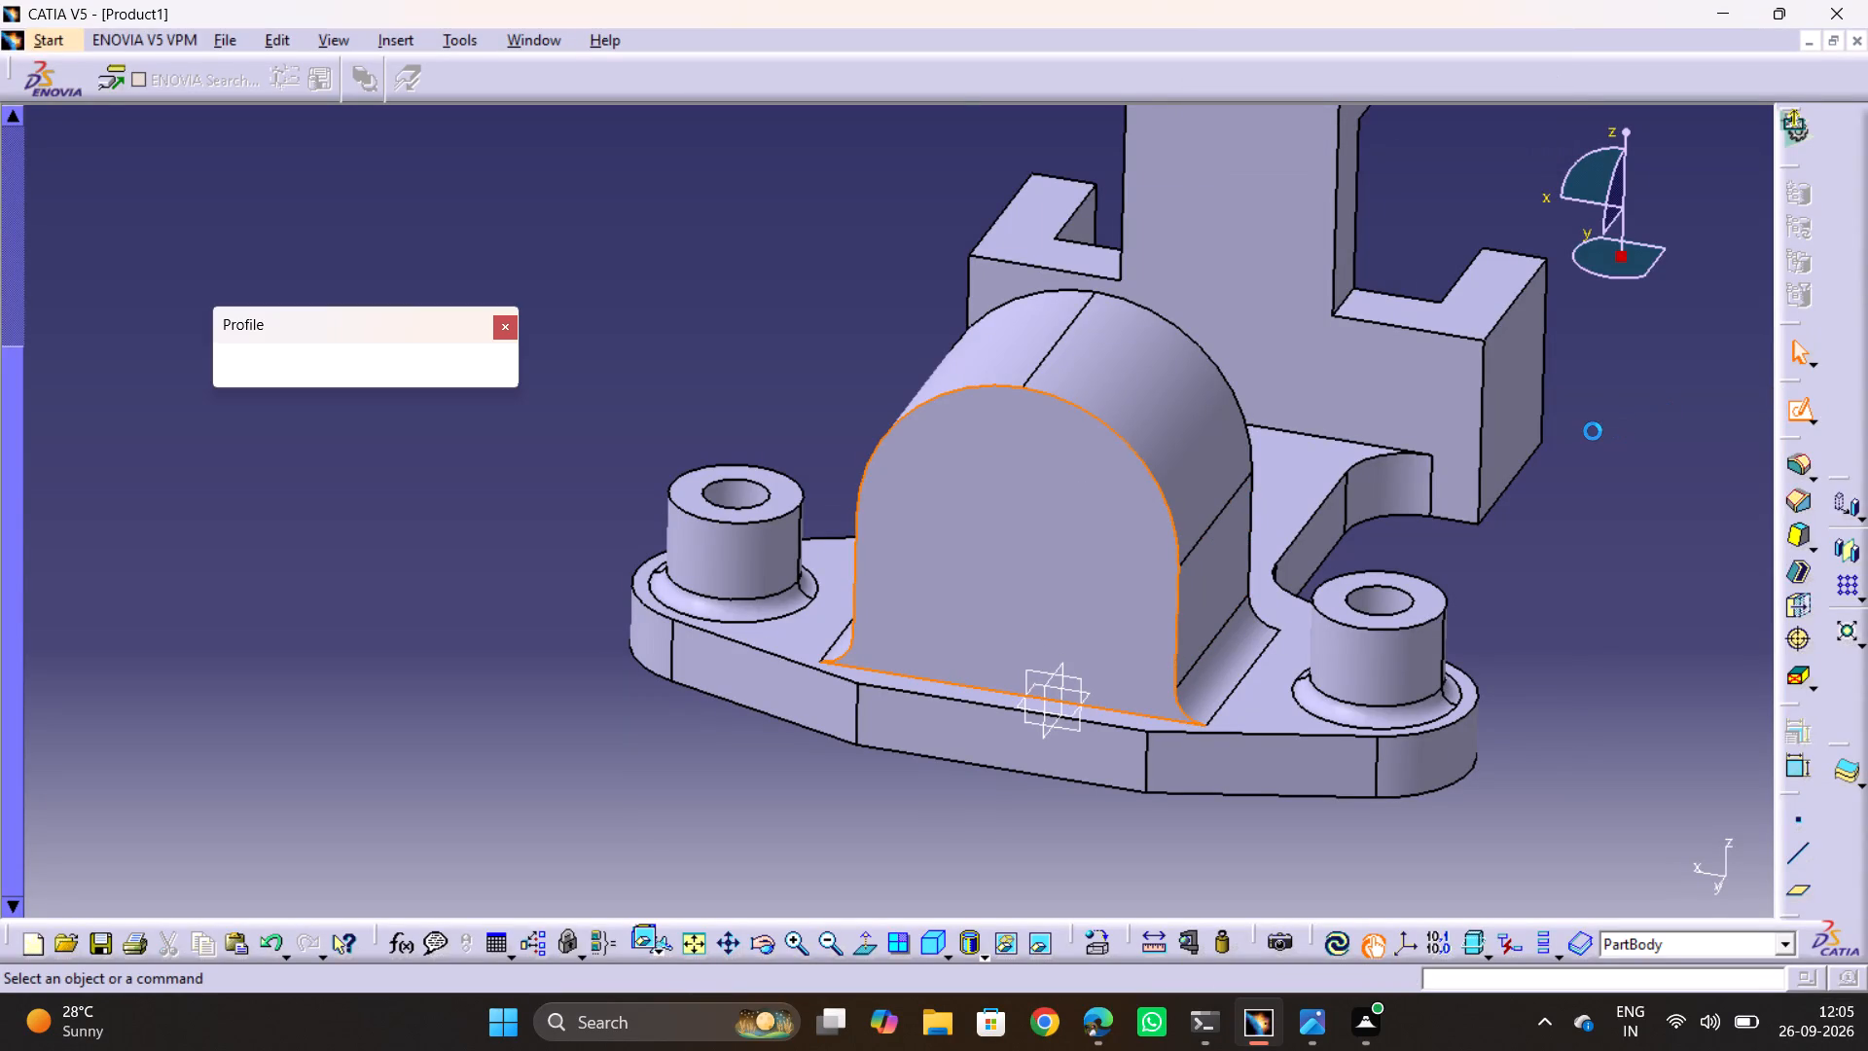
pyautogui.click(308, 373)
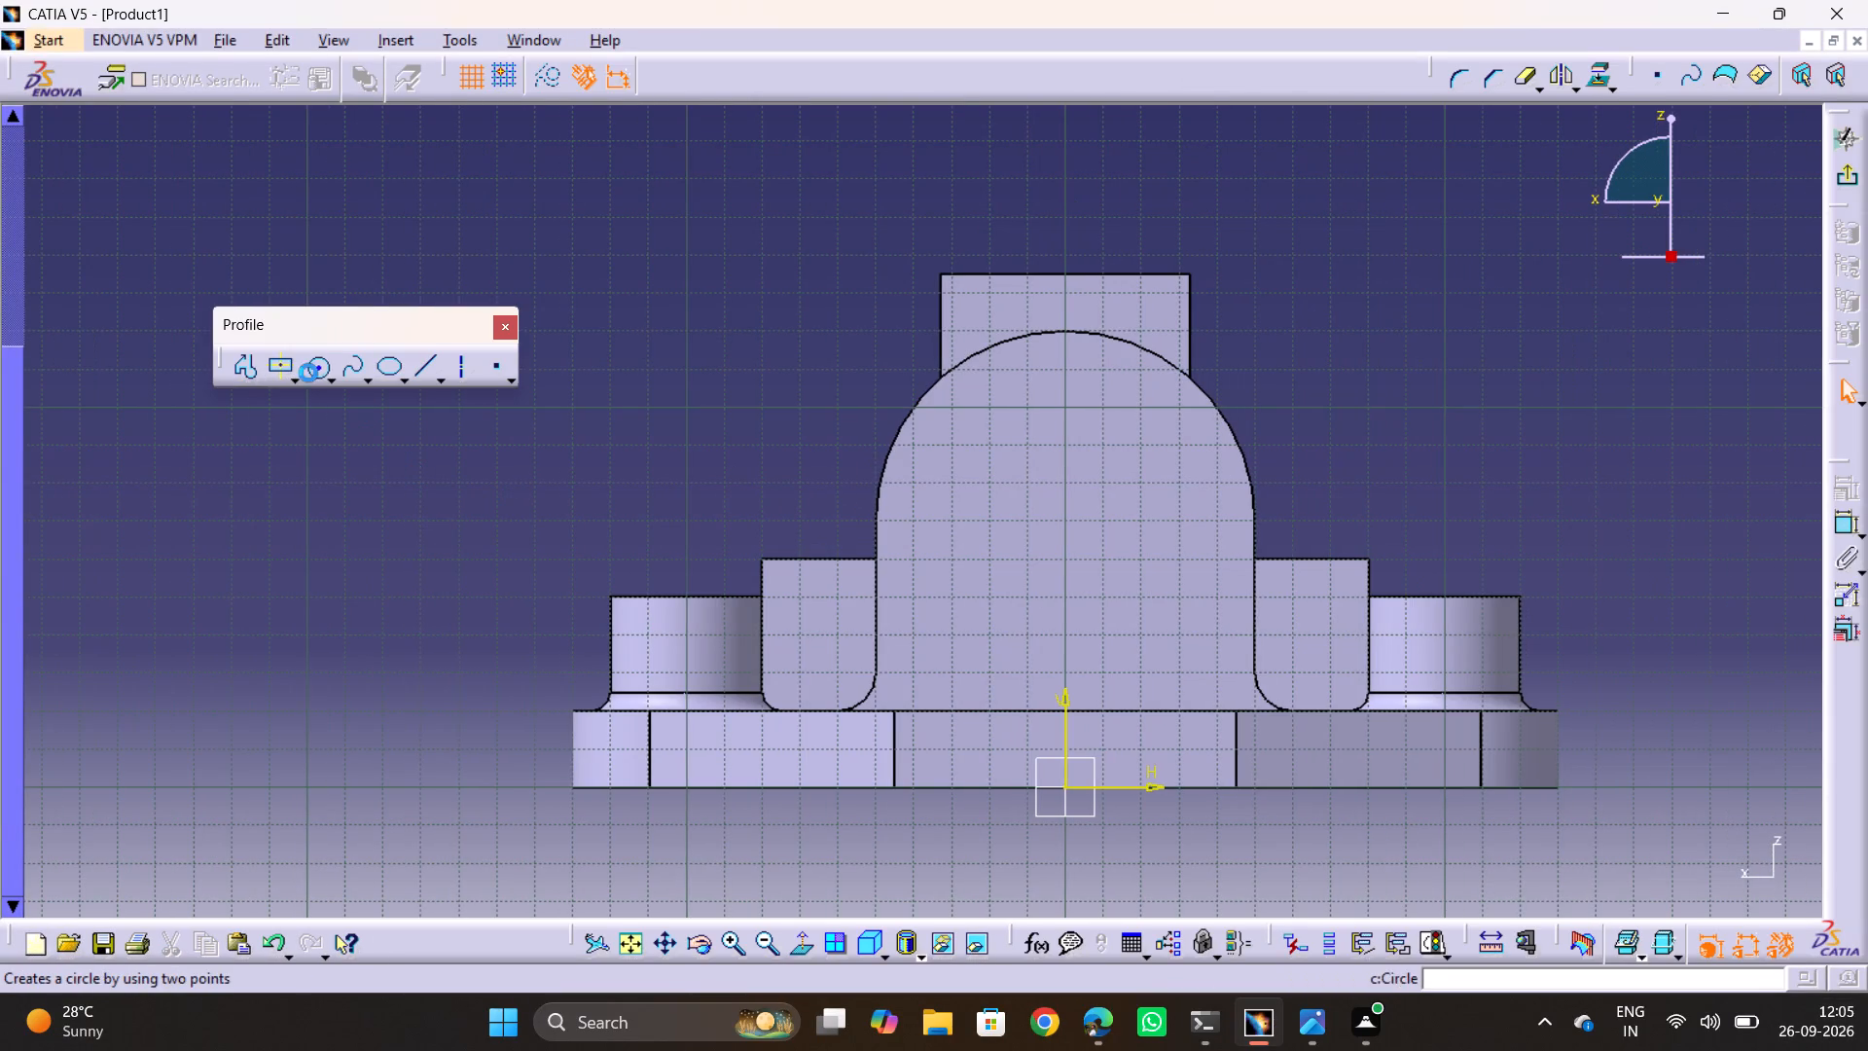
pyautogui.click(1063, 435)
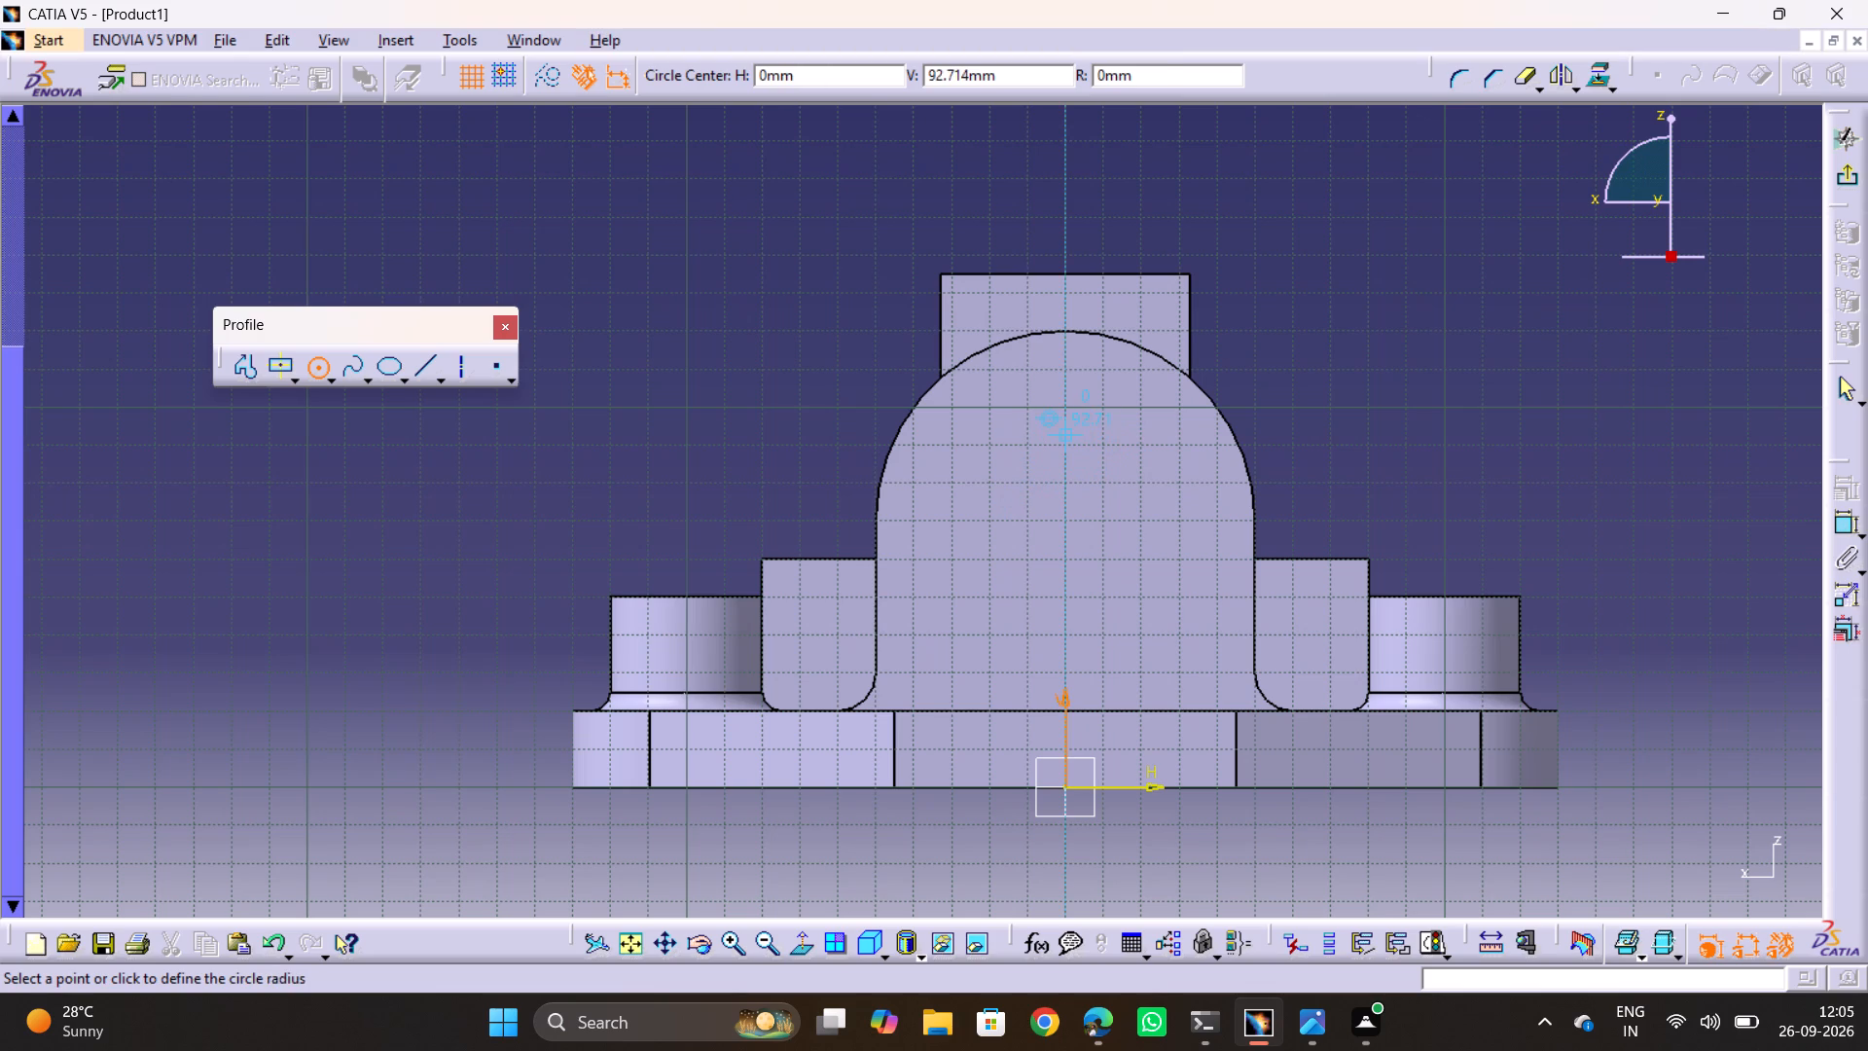
pyautogui.click(1078, 476)
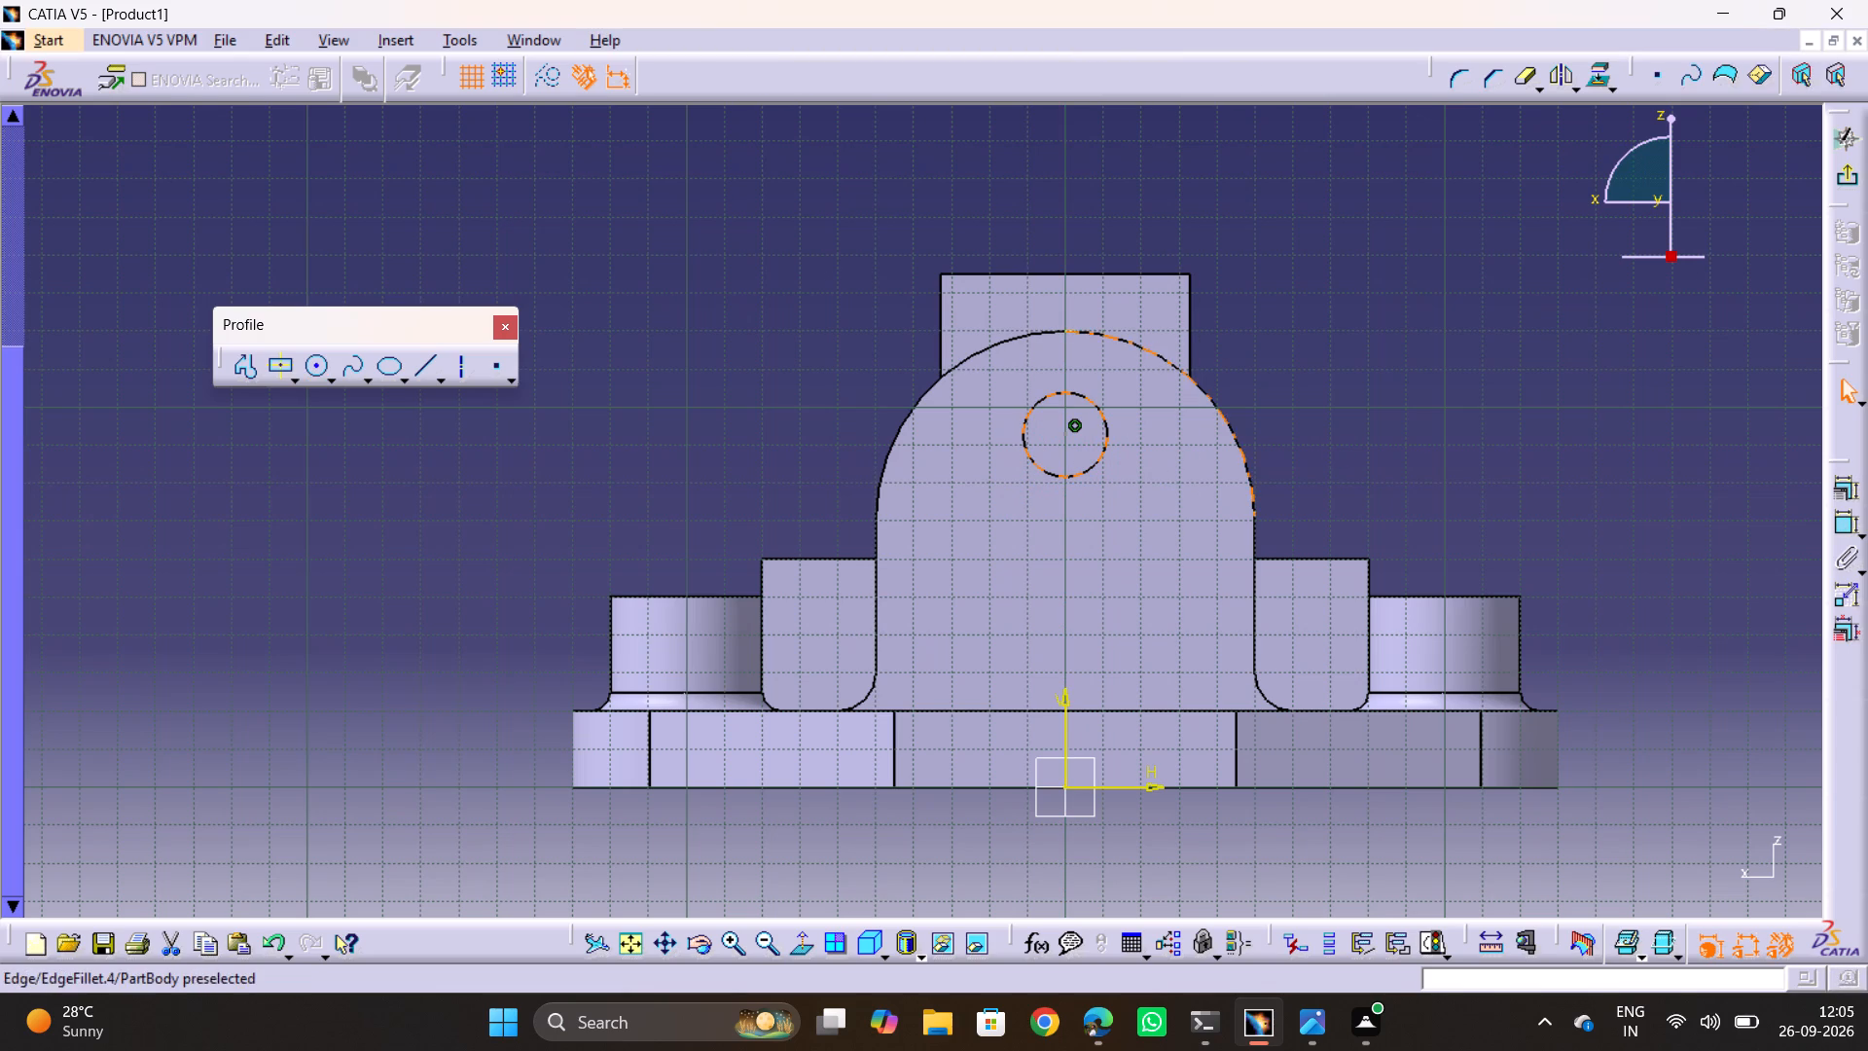
pyautogui.keyDown('ctrl'); pyautogui.click(1163, 355); pyautogui.keyUp('ctrl')
pyautogui.click(1857, 493)
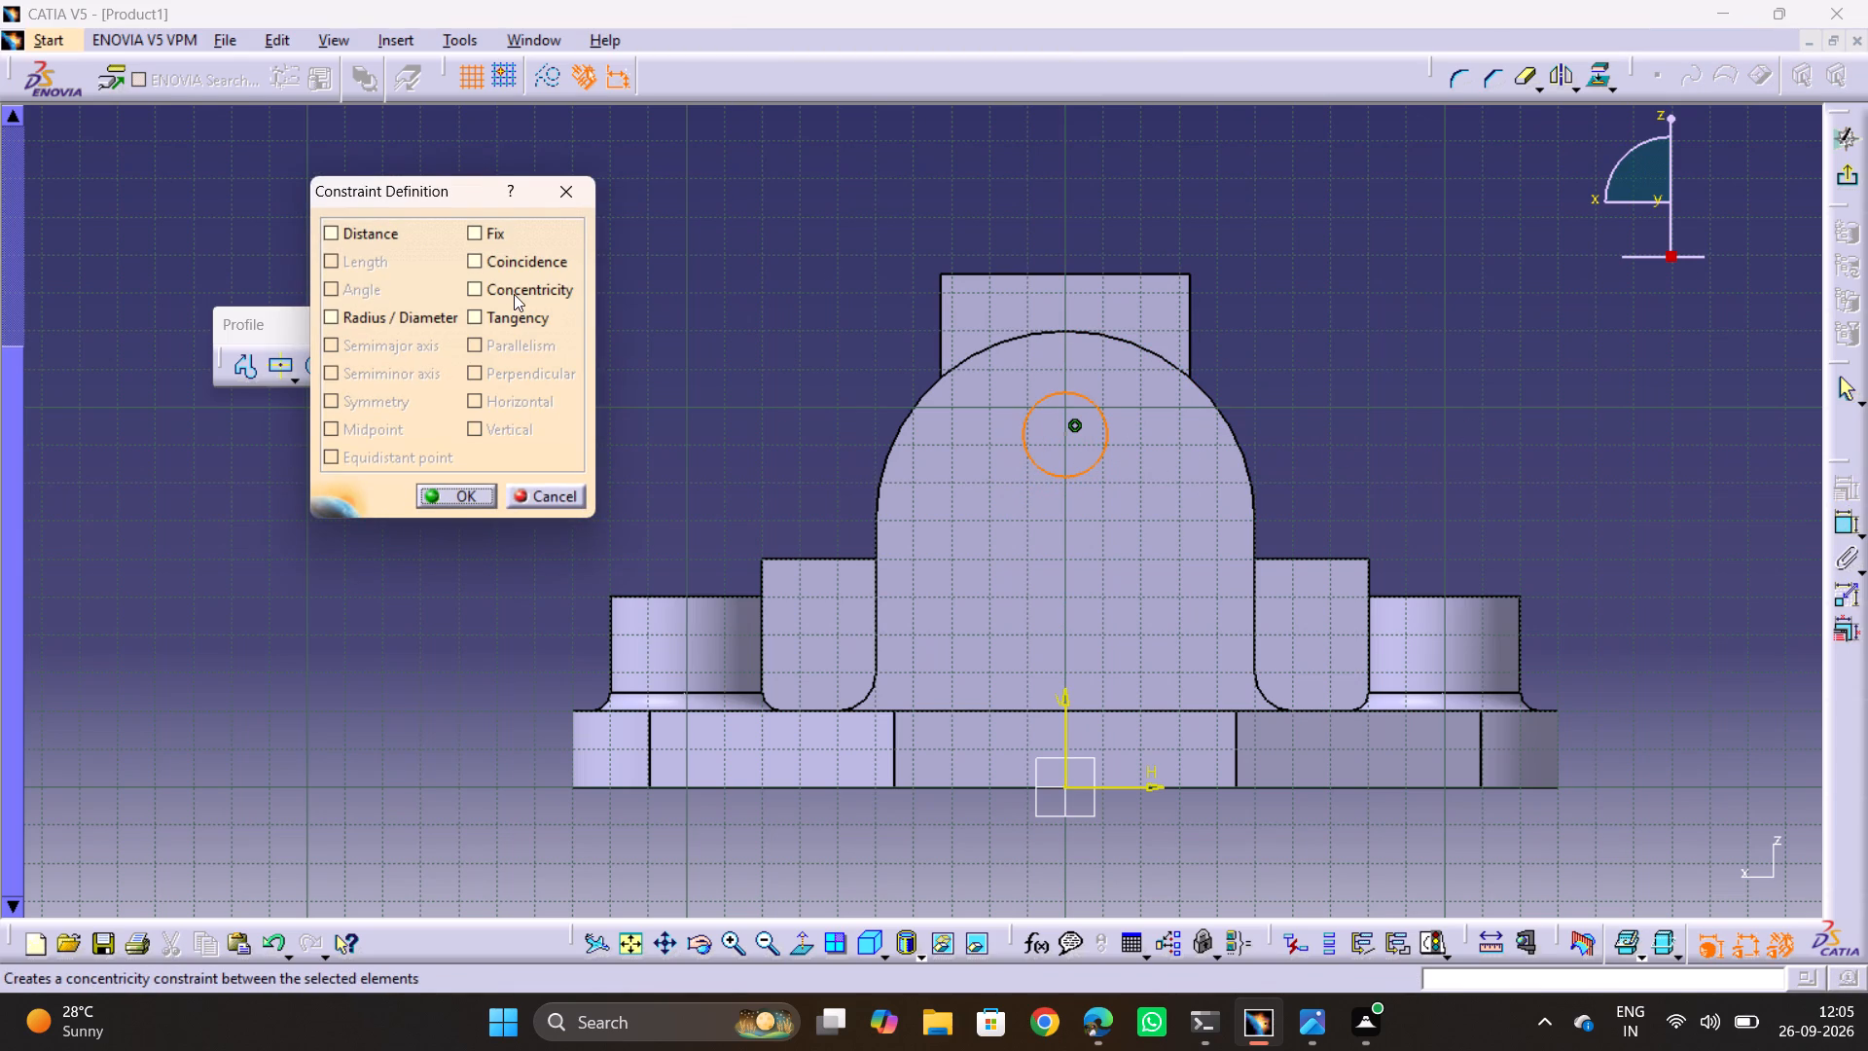
pyautogui.click(514, 294)
pyautogui.click(447, 489)
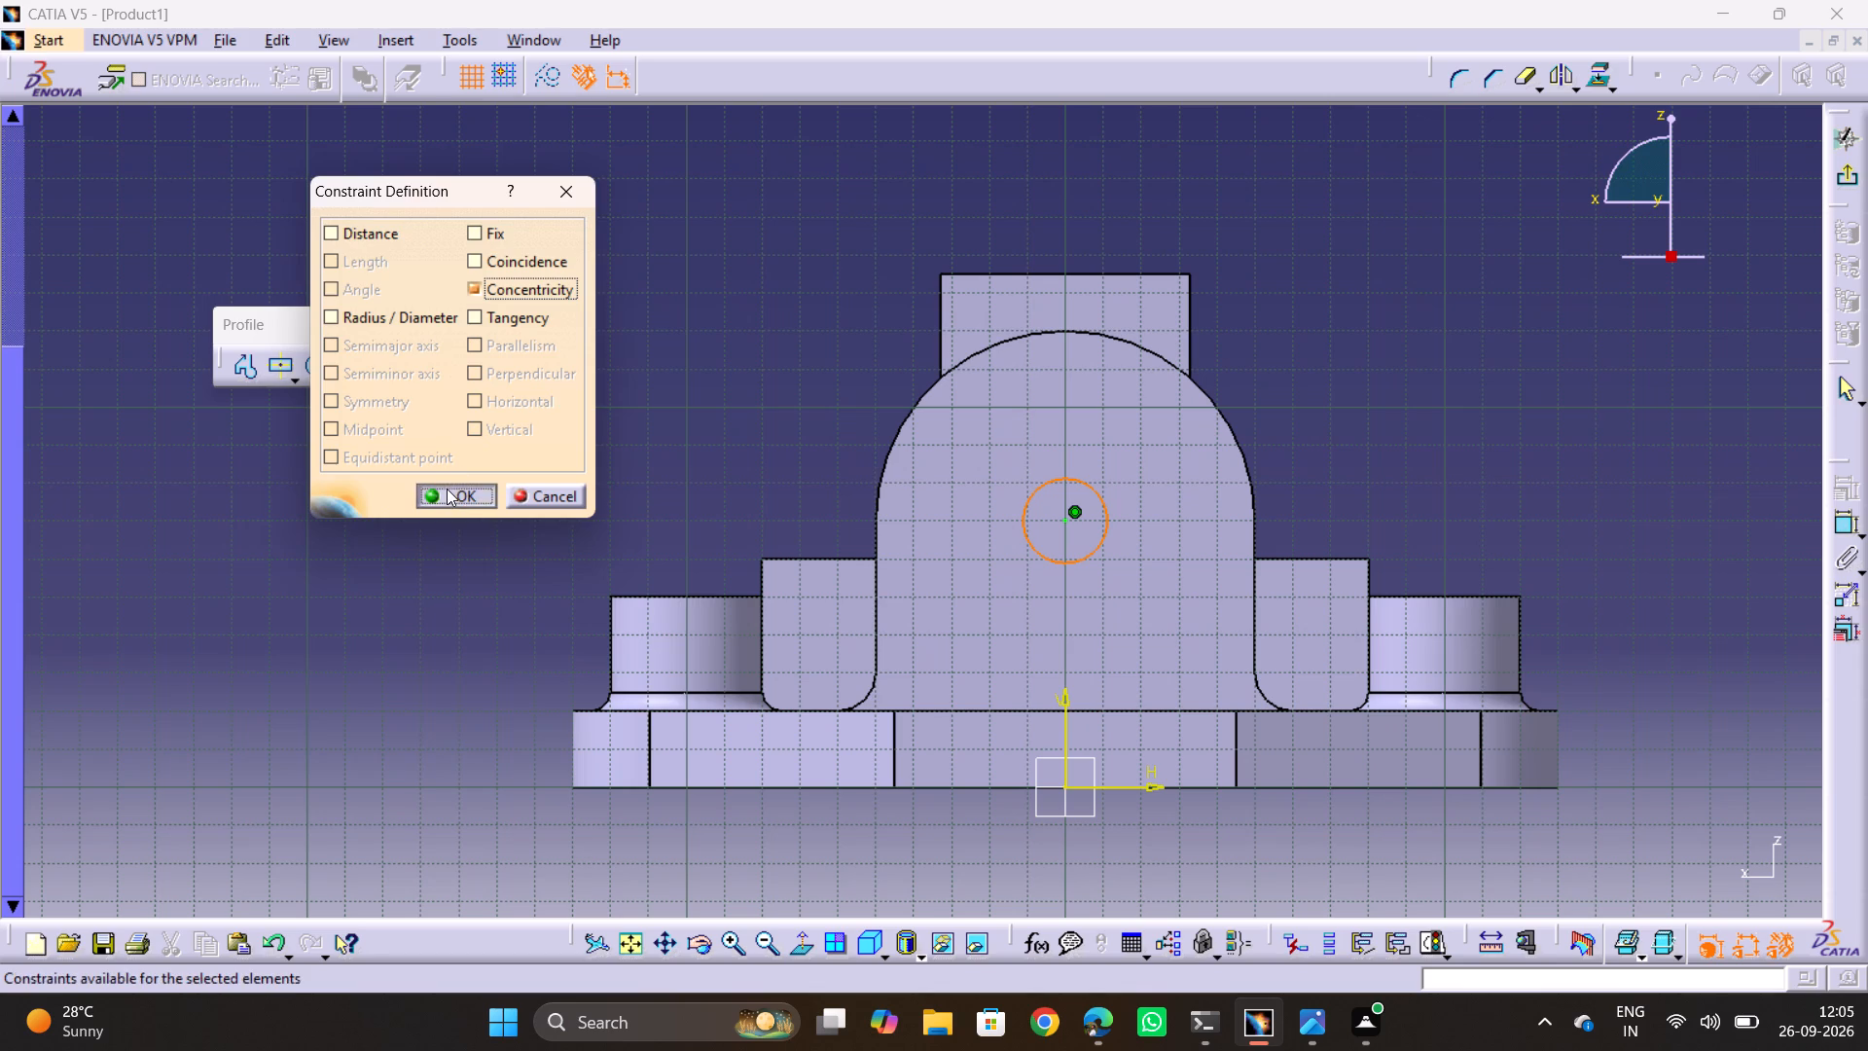
# Dimension the circle's diameter at 50 mm and exit the sketch.
pyautogui.click(1855, 524)
pyautogui.click(1796, 547)
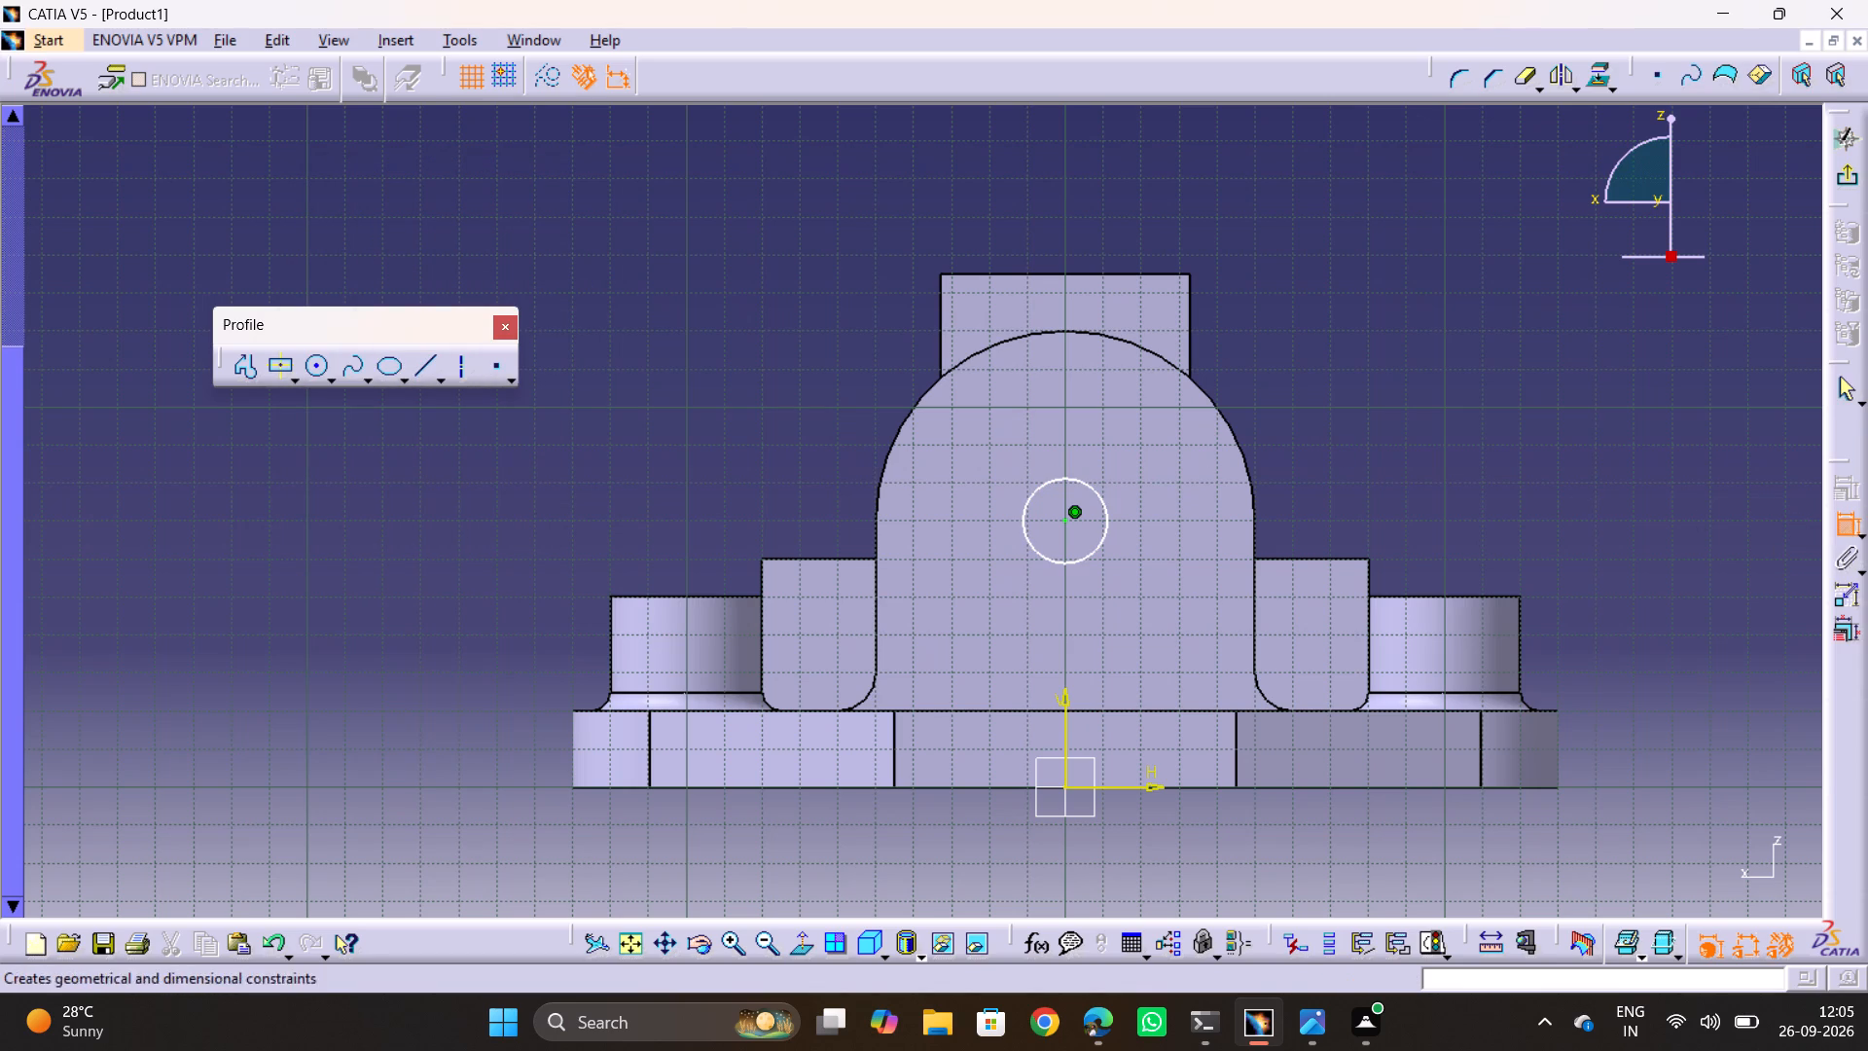
pyautogui.click(1107, 504)
pyautogui.click(1153, 462)
pyautogui.doubleClick(1163, 461)
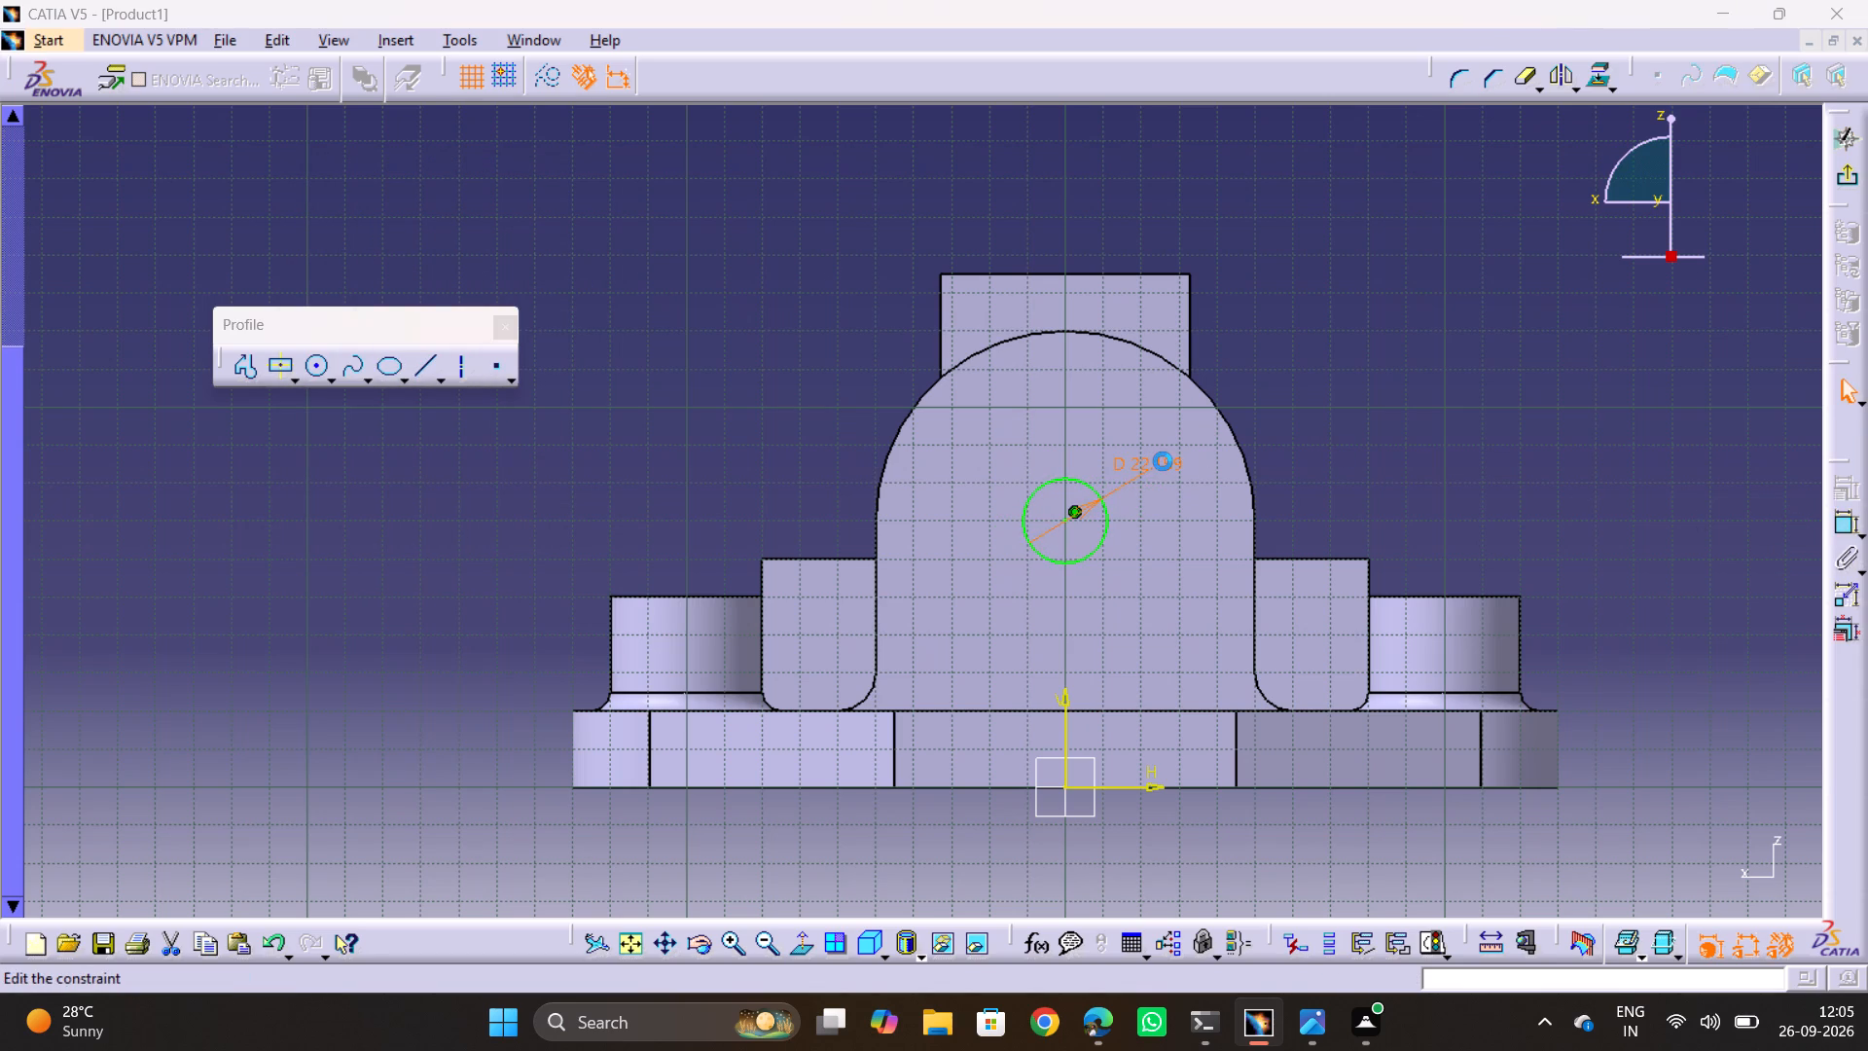
pyautogui.write('50')
pyautogui.press('Return')
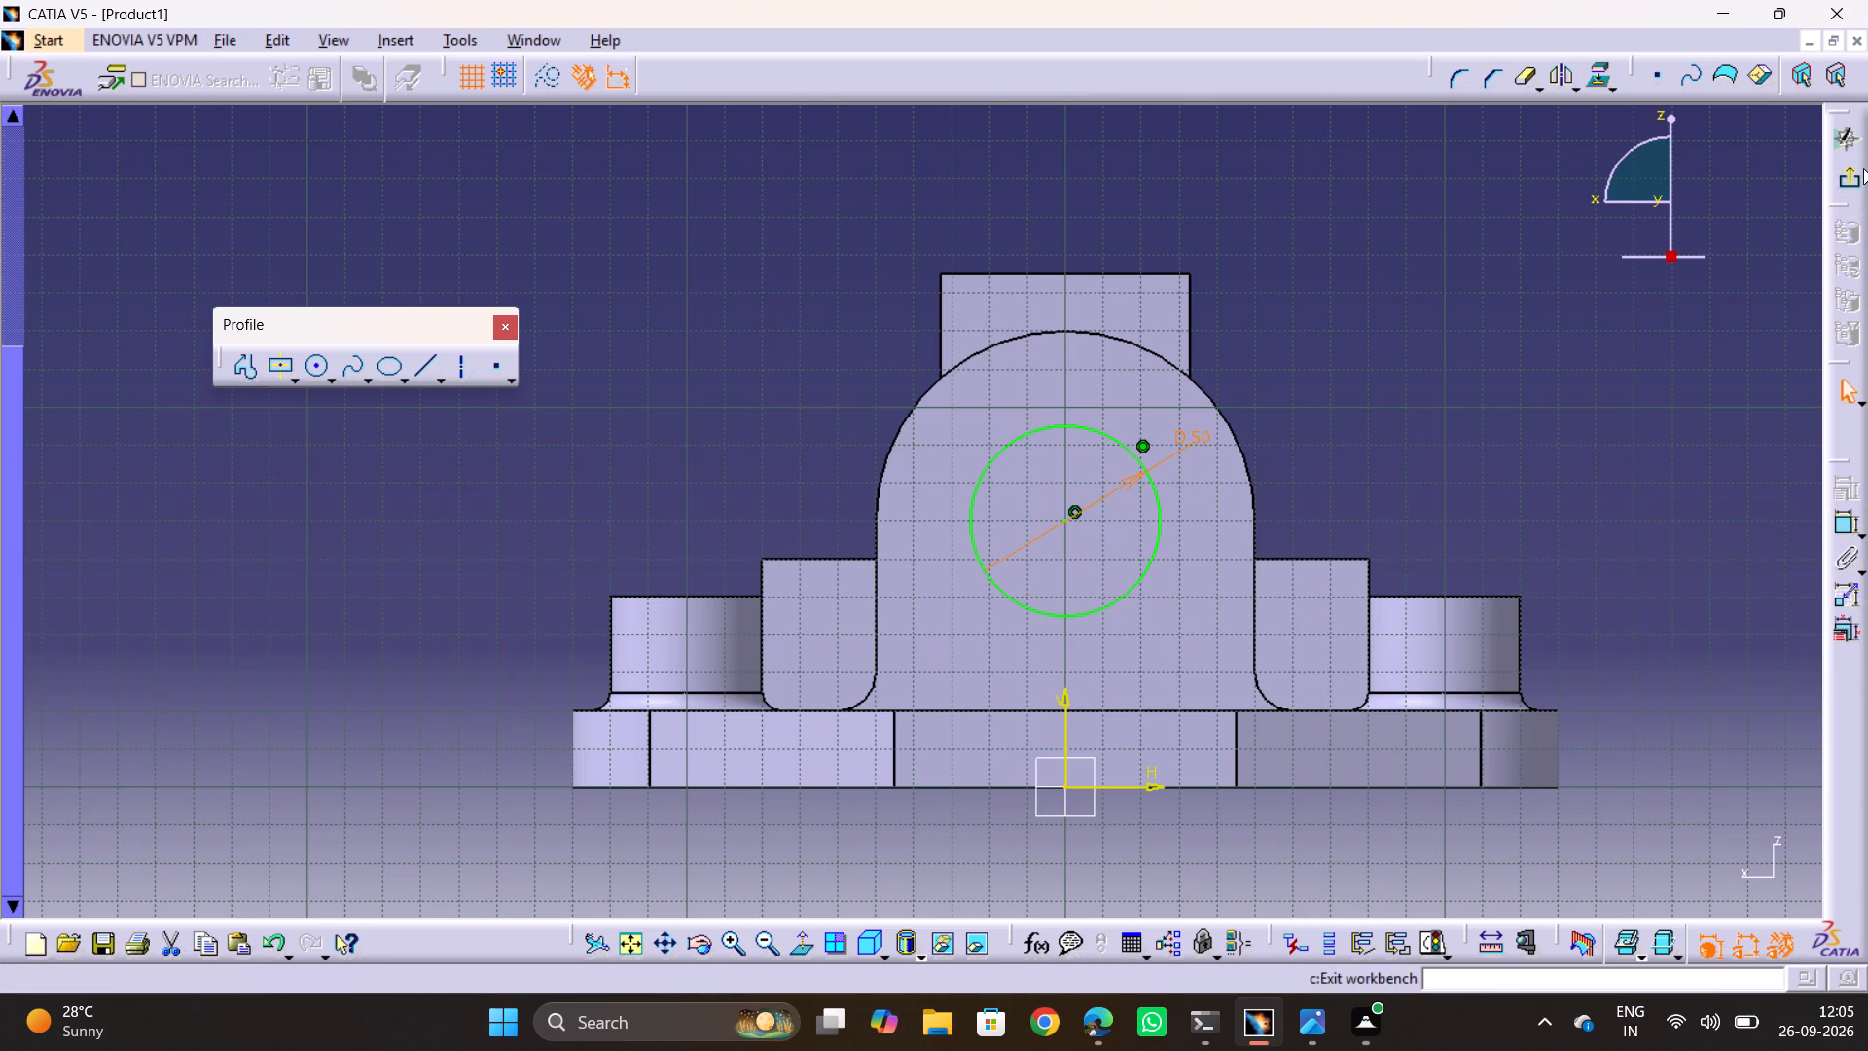
pyautogui.click(1844, 187)
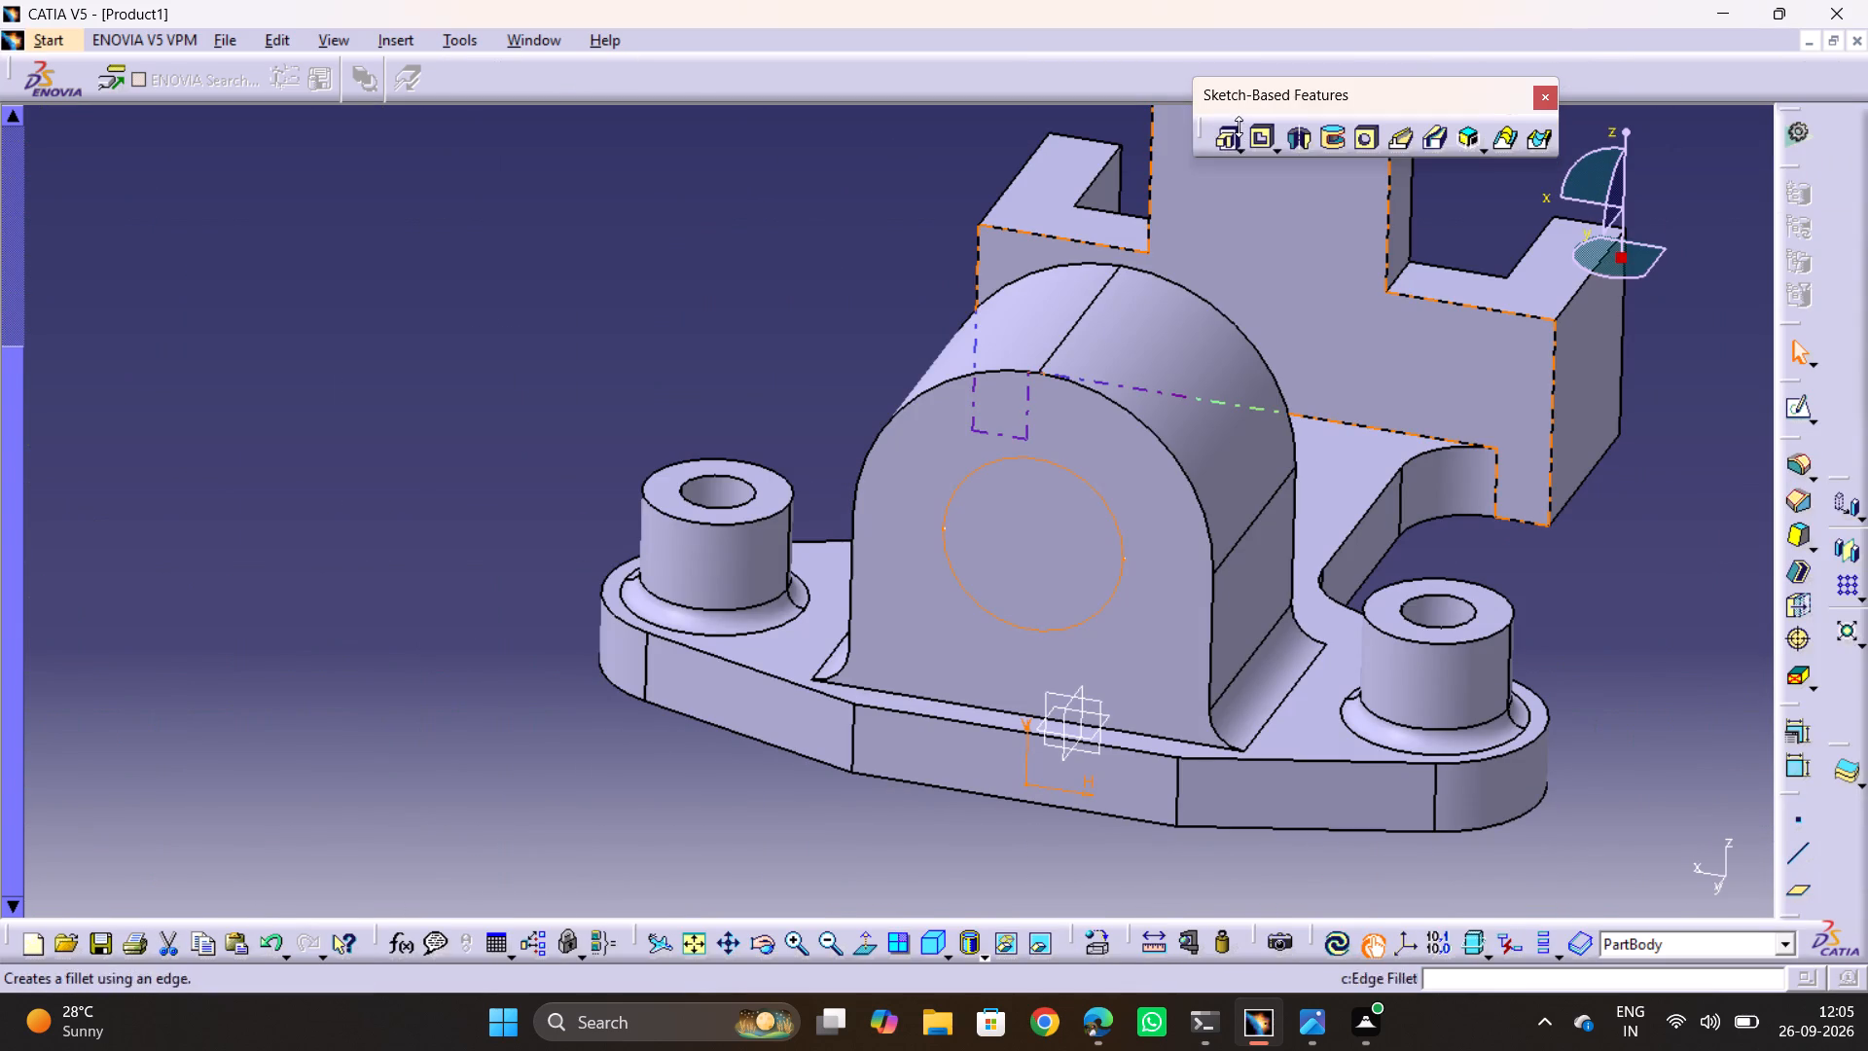
# Pocket the 50 mm circle to a depth of 70 mm through the rounded block.
pyautogui.click(1264, 143)
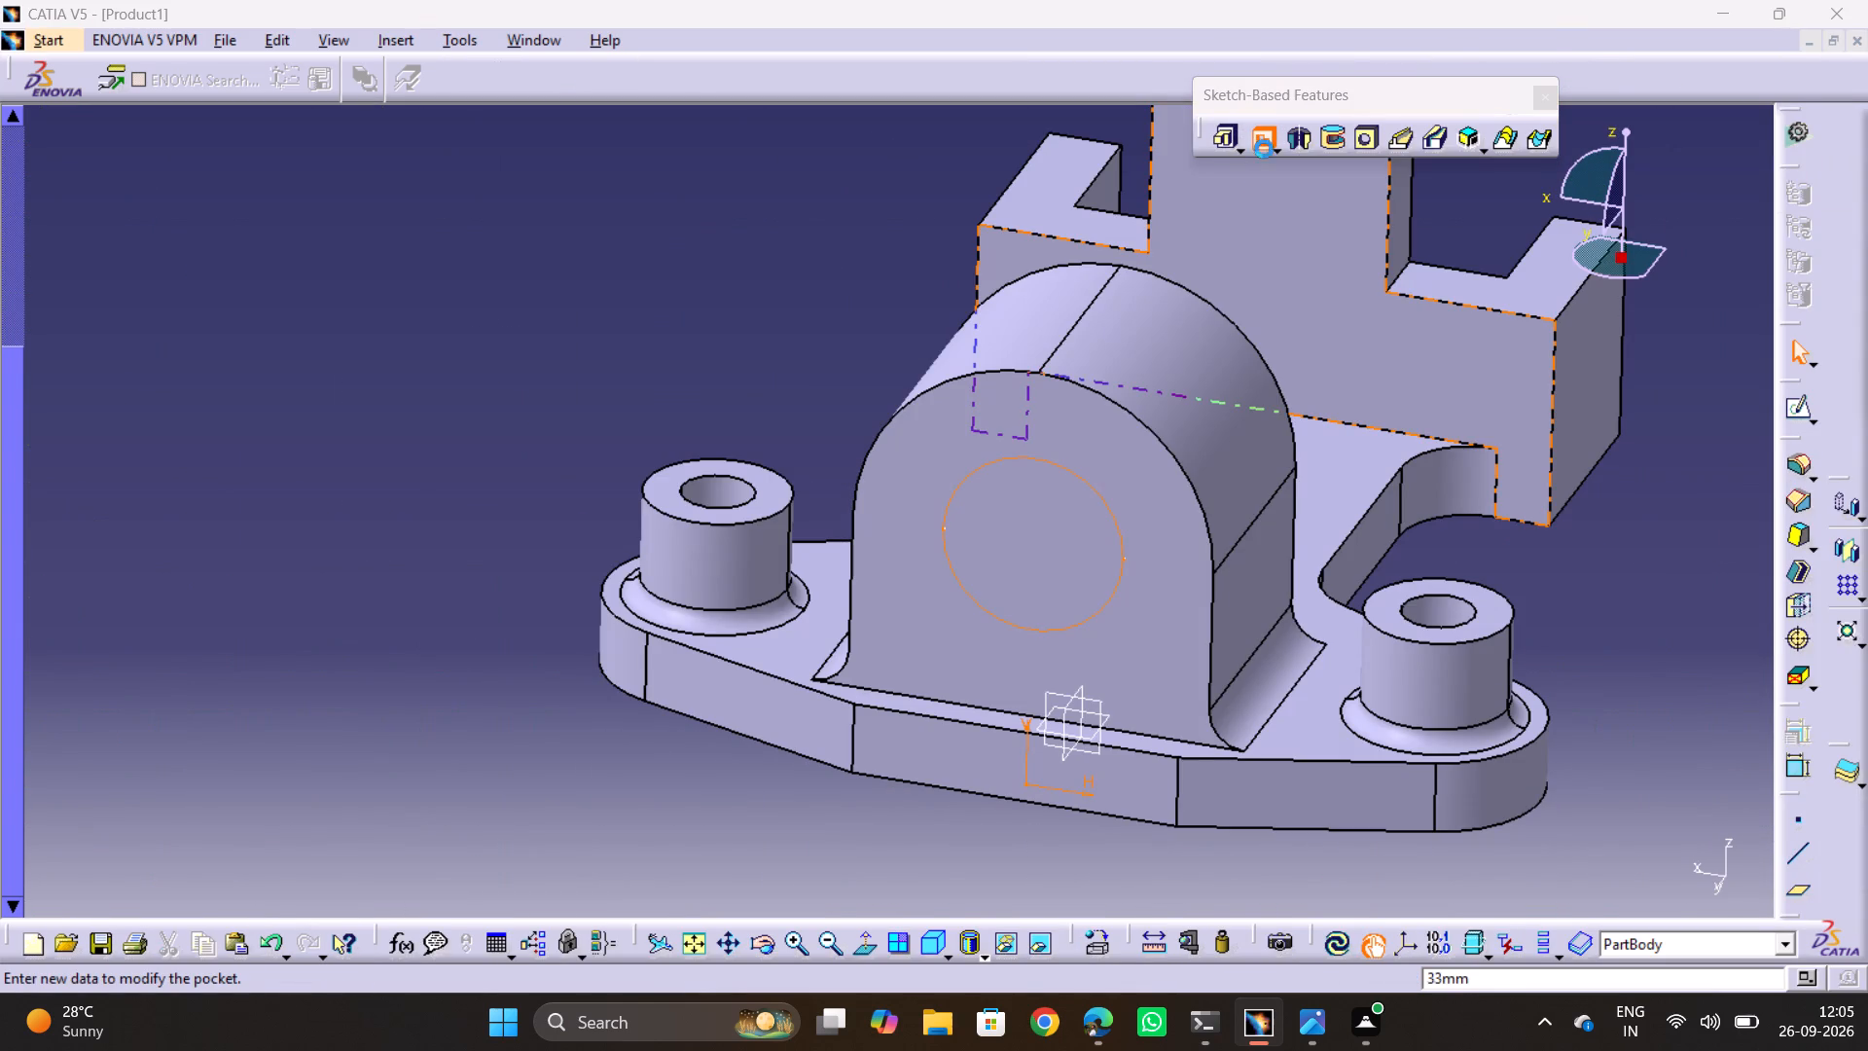
pyautogui.moveTo(1304, 649); pyautogui.dragTo(897, 595, button='middle')
pyautogui.moveTo(1265, 663); pyautogui.dragTo(897, 595)
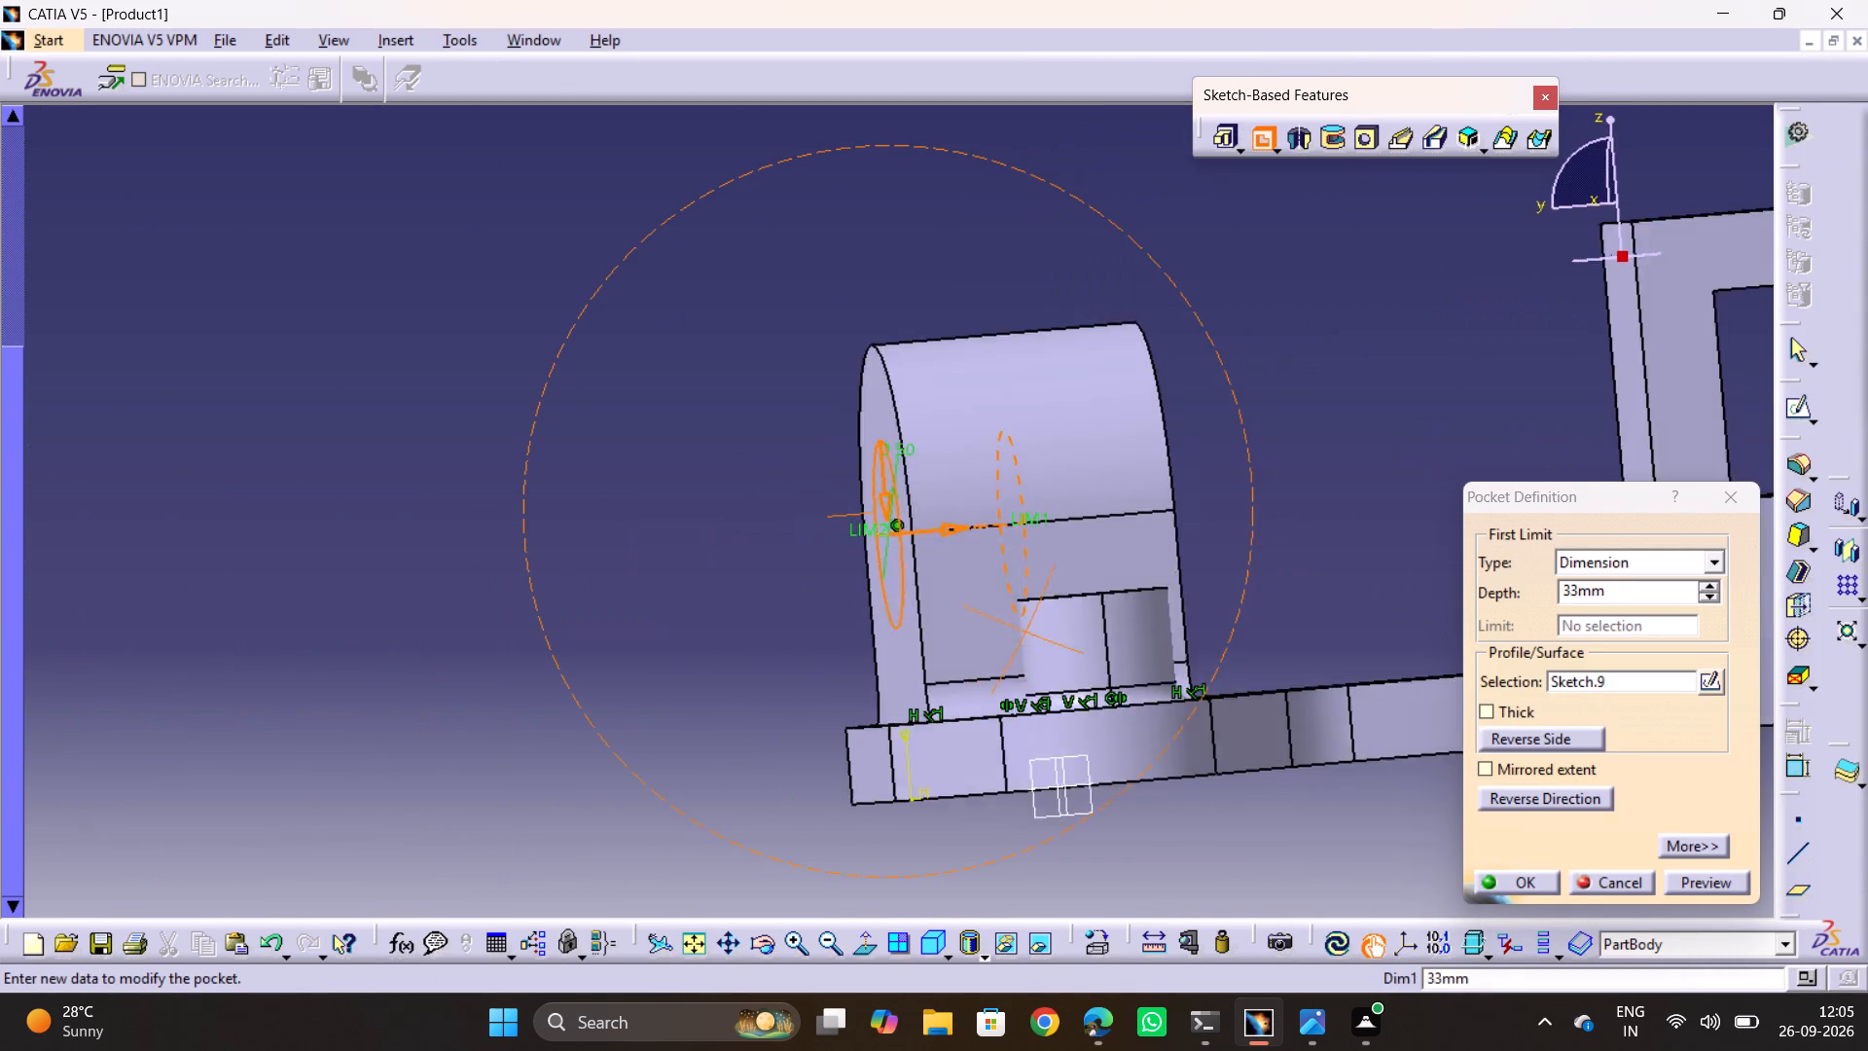
pyautogui.moveTo(897, 595); pyautogui.dragTo(845, 695)
pyautogui.moveTo(897, 595); pyautogui.dragTo(845, 695, button='middle')
pyautogui.doubleClick(1632, 589)
pyautogui.write('70')
pyautogui.press('Return')
pyautogui.click(1311, 395)
# Inspect the bracket model from several angles and compare it with the views in reference drawing 1.jpg.
pyautogui.scroll(-1, 1240, 519)
pyautogui.moveTo(1240, 522); pyautogui.dragTo(1241, 524, button='middle')
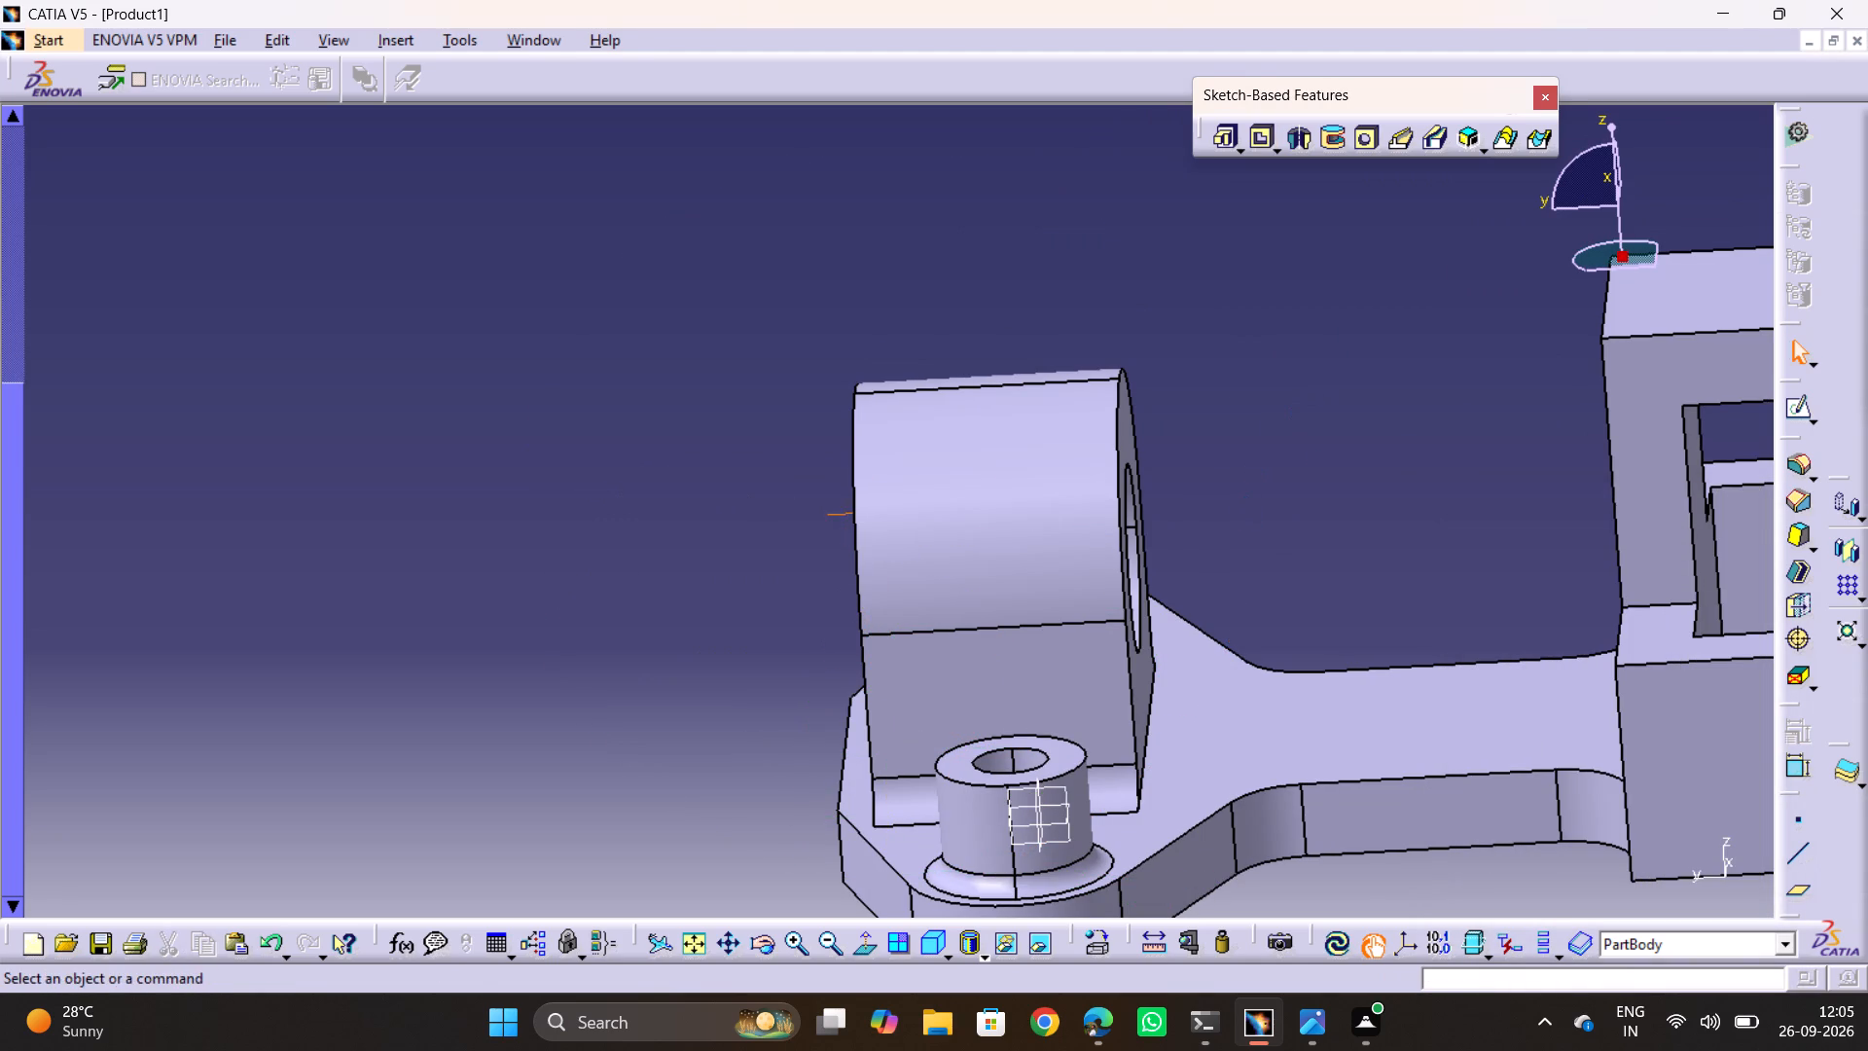
pyautogui.moveTo(1241, 524); pyautogui.dragTo(1468, 536, button='middle')
pyautogui.moveTo(1242, 525); pyautogui.dragTo(1468, 536)
pyautogui.keyDown('ctrl'); pyautogui.moveTo(1385, 451); pyautogui.dragTo(1403, 560, button='middle'); pyautogui.keyUp('ctrl')
pyautogui.moveTo(1133, 429); pyautogui.dragTo(993, 385, button='middle')
pyautogui.moveTo(1133, 429); pyautogui.dragTo(993, 385)
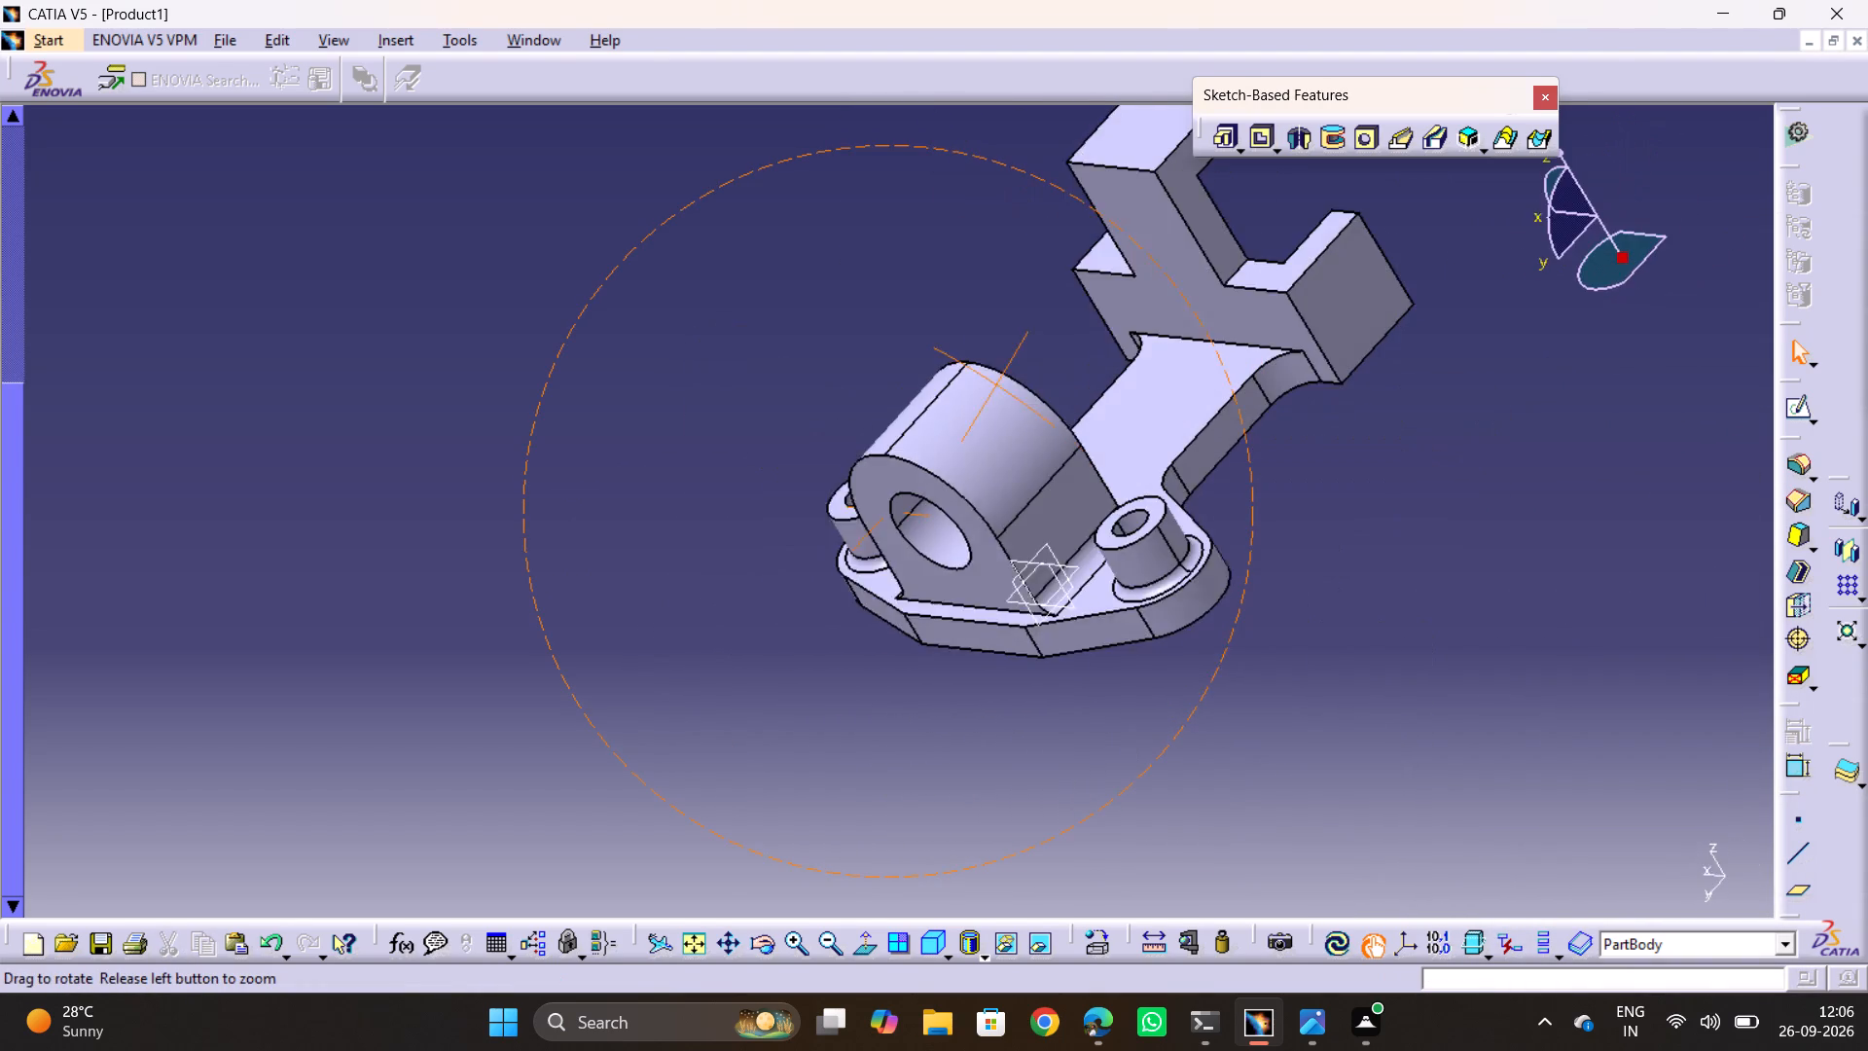
pyautogui.moveTo(993, 385); pyautogui.dragTo(953, 423)
pyautogui.moveTo(993, 385); pyautogui.dragTo(953, 423, button='middle')
pyautogui.keyDown('ctrl'); pyautogui.moveTo(975, 380); pyautogui.dragTo(1005, 466, button='middle'); pyautogui.keyUp('ctrl')
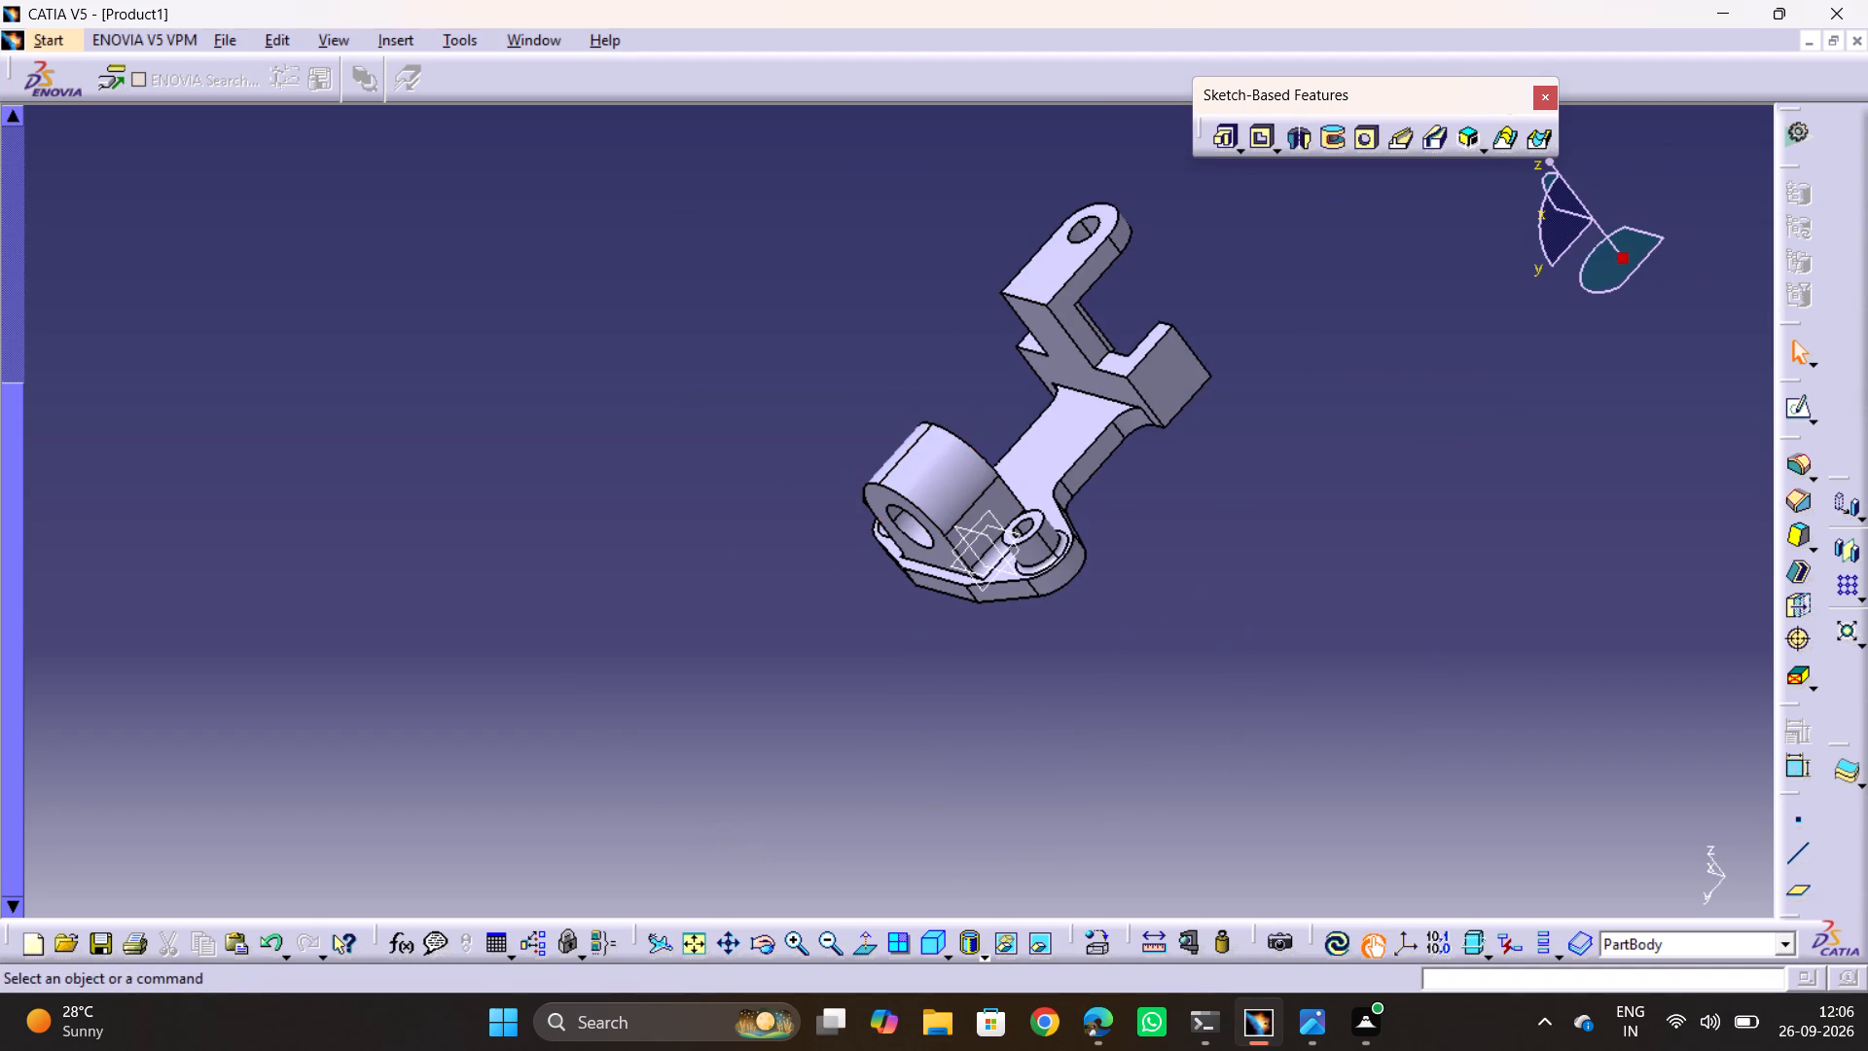
pyautogui.hotkey('alt', 'Tab')
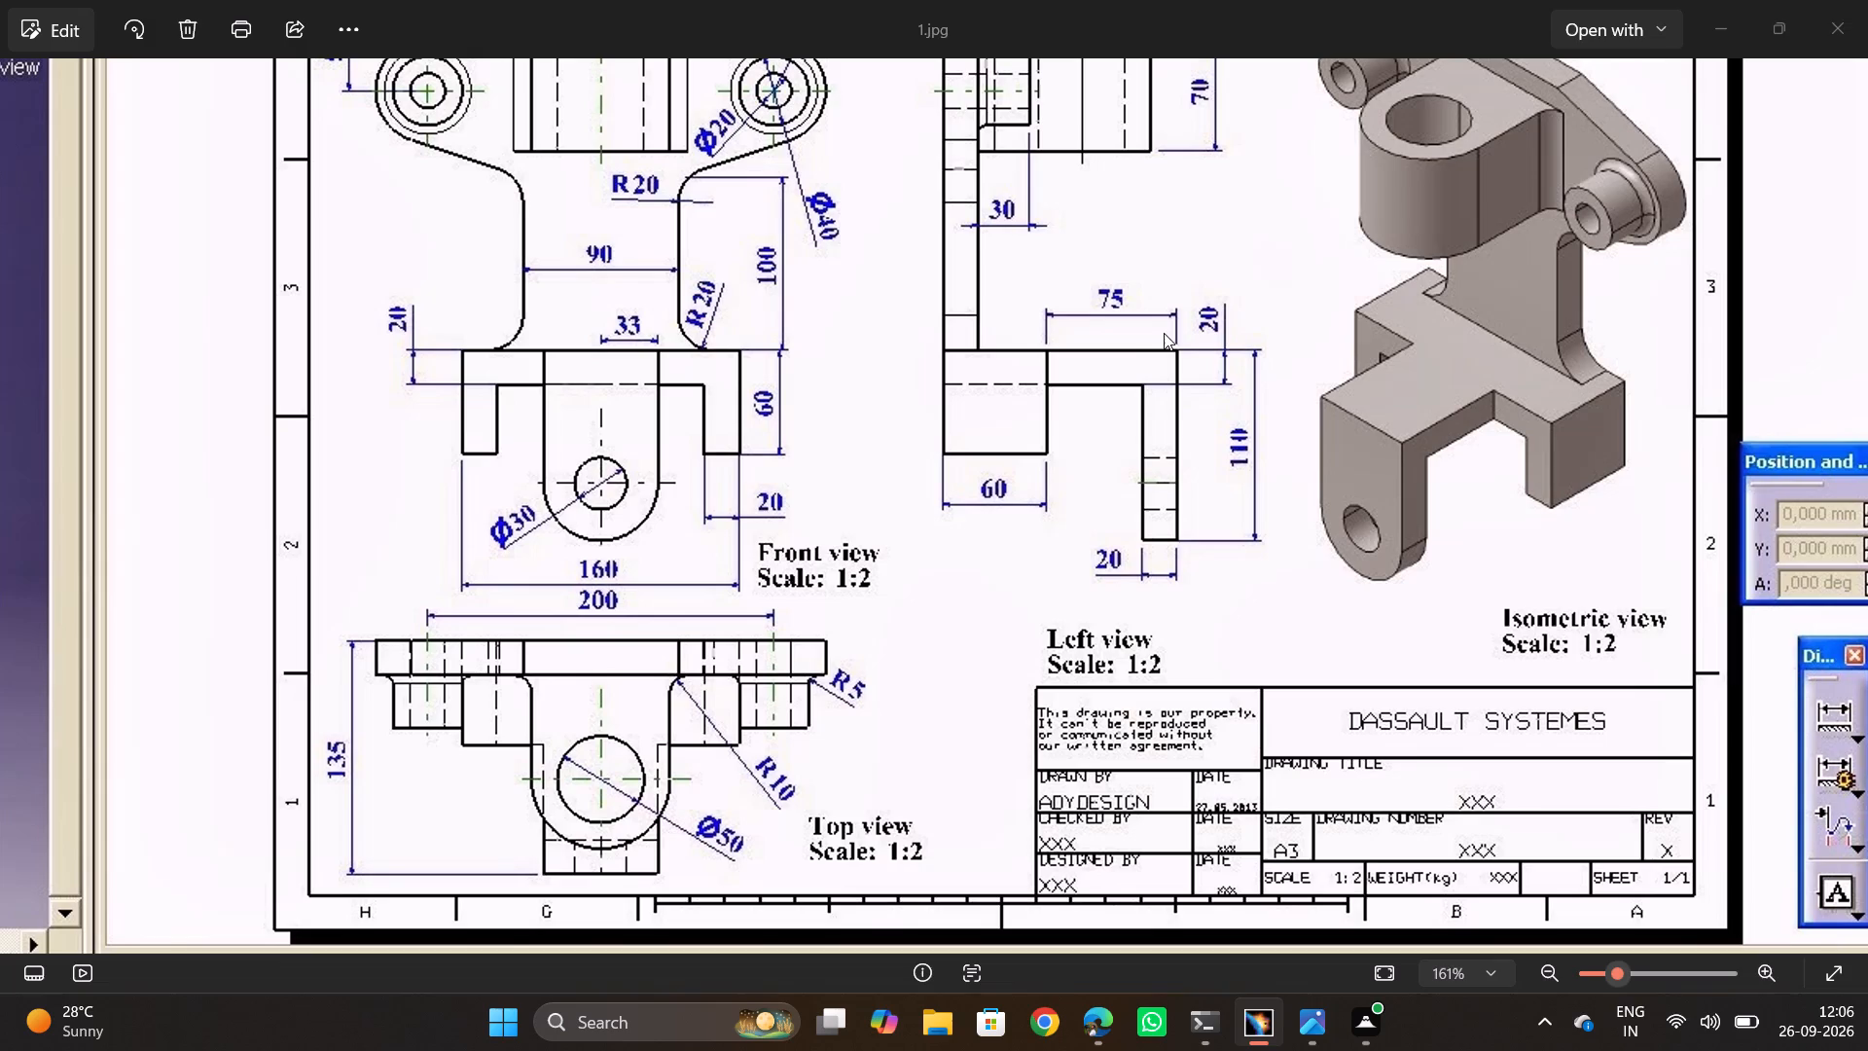
pyautogui.hotkey('alt', 'Tab')
pyautogui.hotkey('alt', 'Tab')
pyautogui.moveTo(1333, 410); pyautogui.dragTo(1339, 538, button='middle')
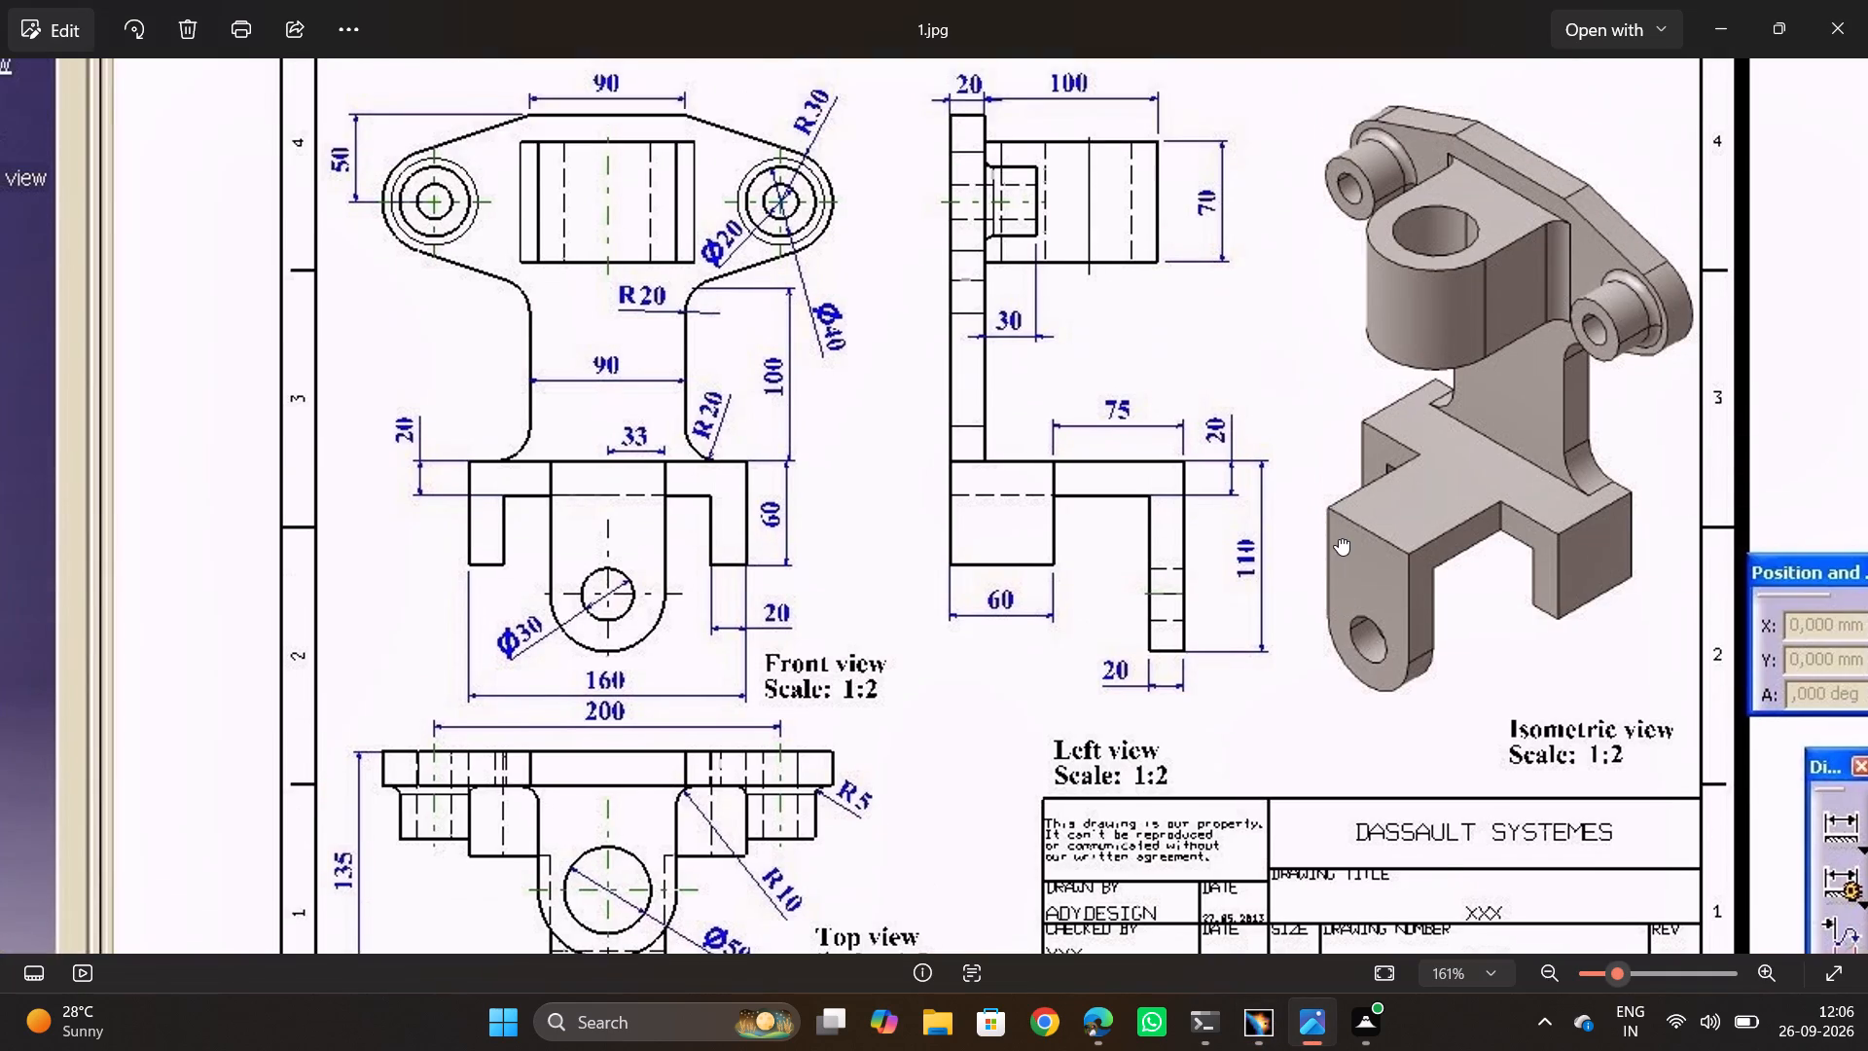
pyautogui.moveTo(1339, 538); pyautogui.dragTo(1289, 626, button='middle')
pyautogui.keyDown('ctrl'); pyautogui.keyDown('shift'); pyautogui.moveTo(1049, 526); pyautogui.dragTo(1061, 611, button='middle'); pyautogui.keyUp('shift'); pyautogui.keyUp('ctrl')
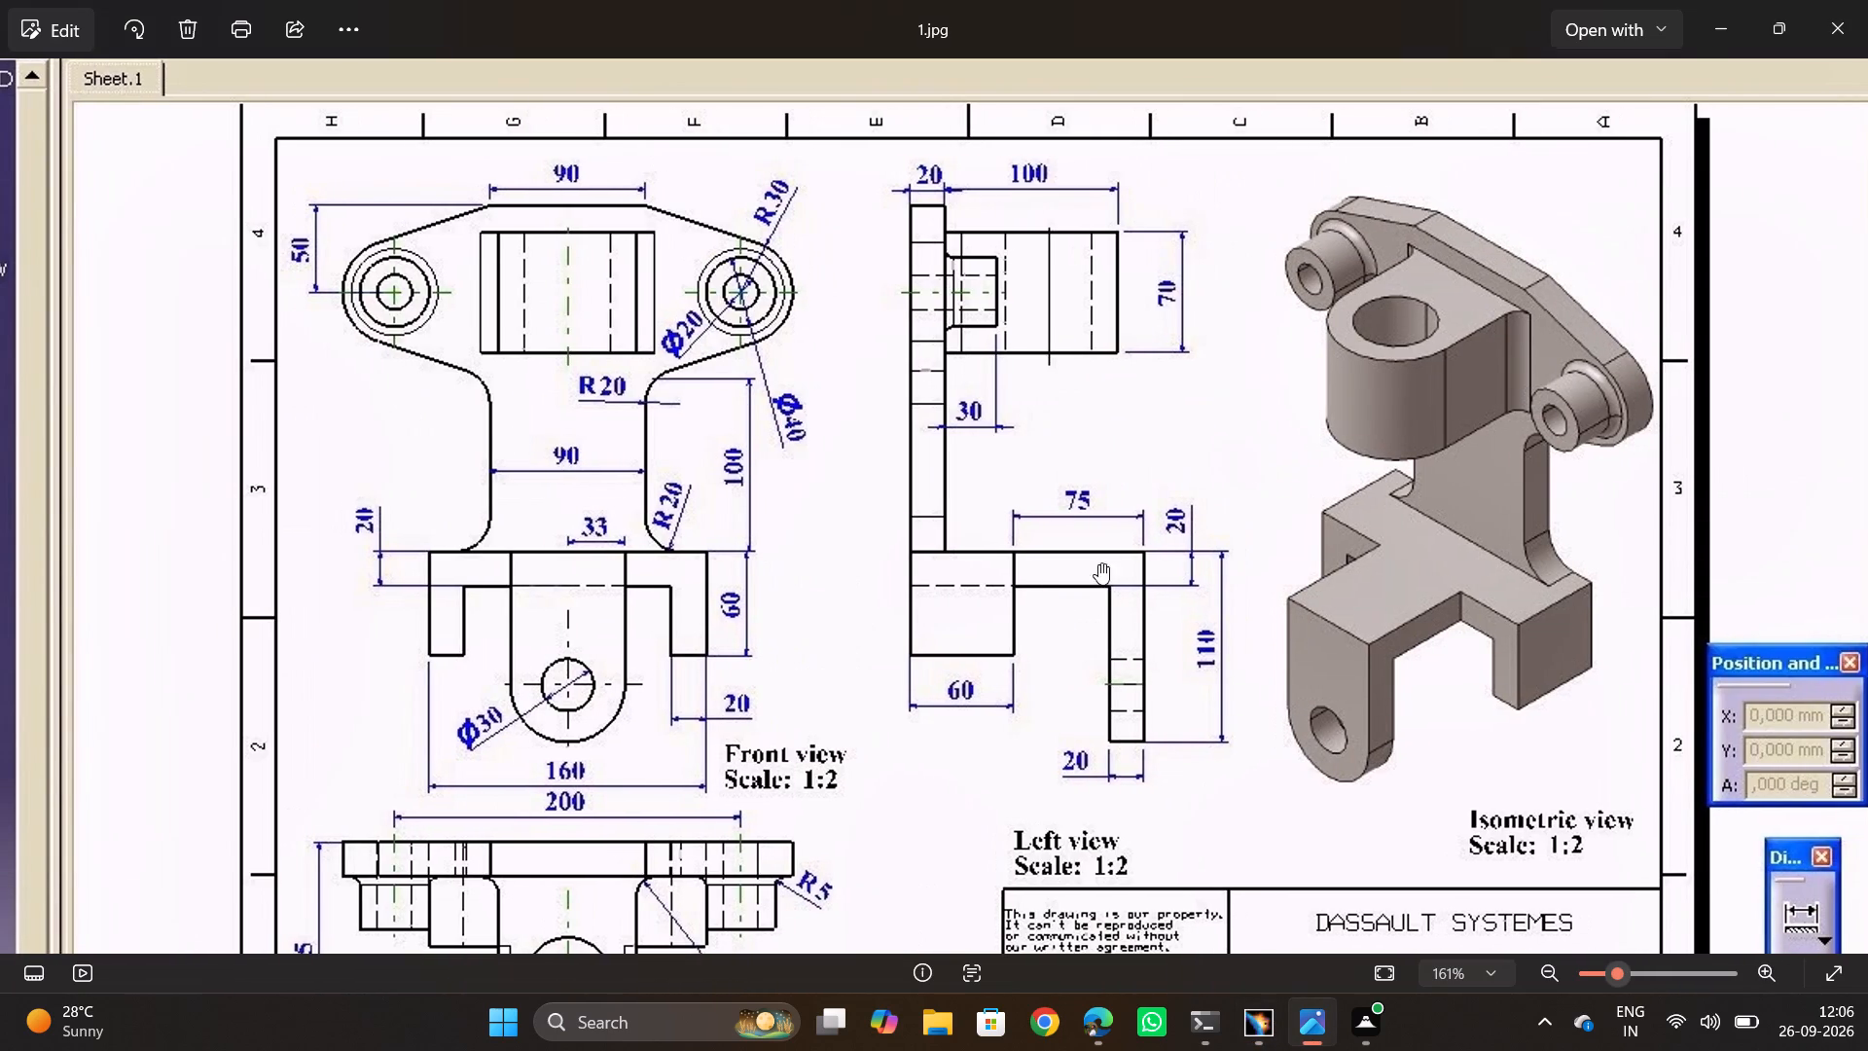
# Return to CATIA and save the part as C23 in CATPart format, proceeding with the update of its document links.
pyautogui.hotkey('alt', 'Tab')
pyautogui.hotkey('ctrl', 's')
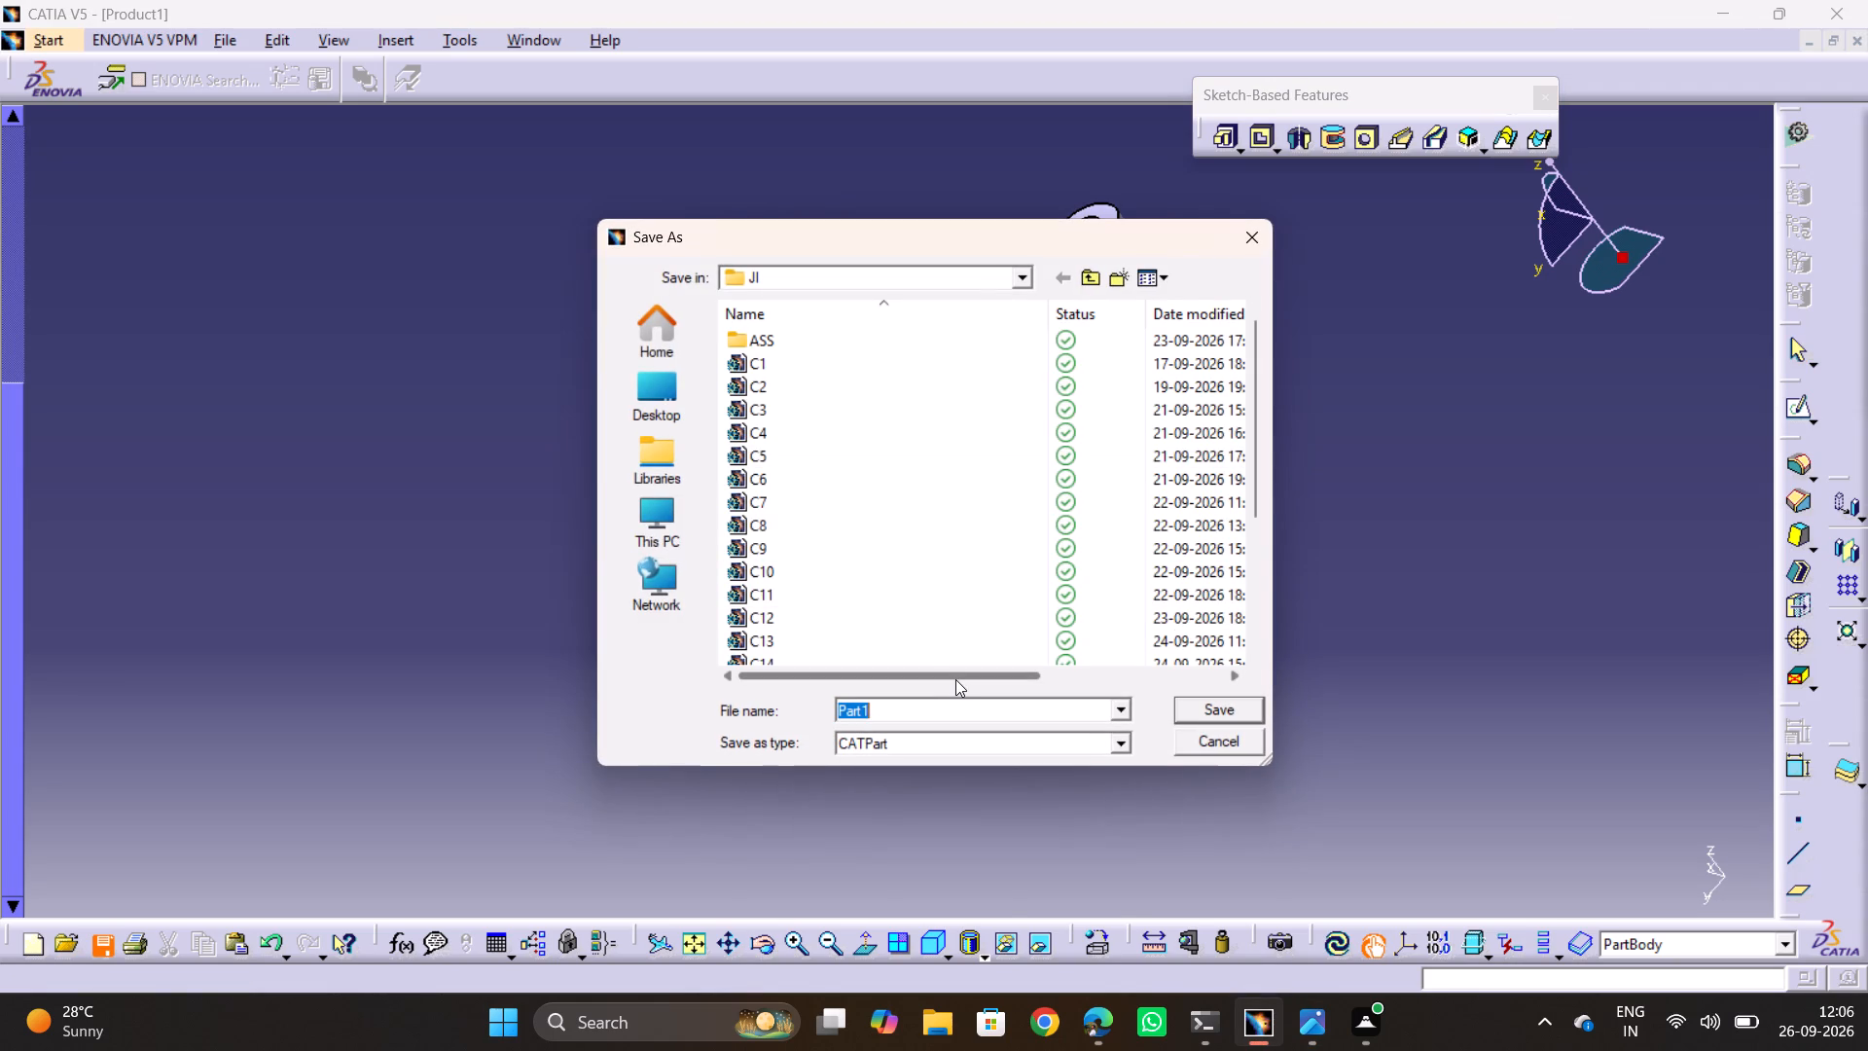
pyautogui.scroll(-1, 911, 607)
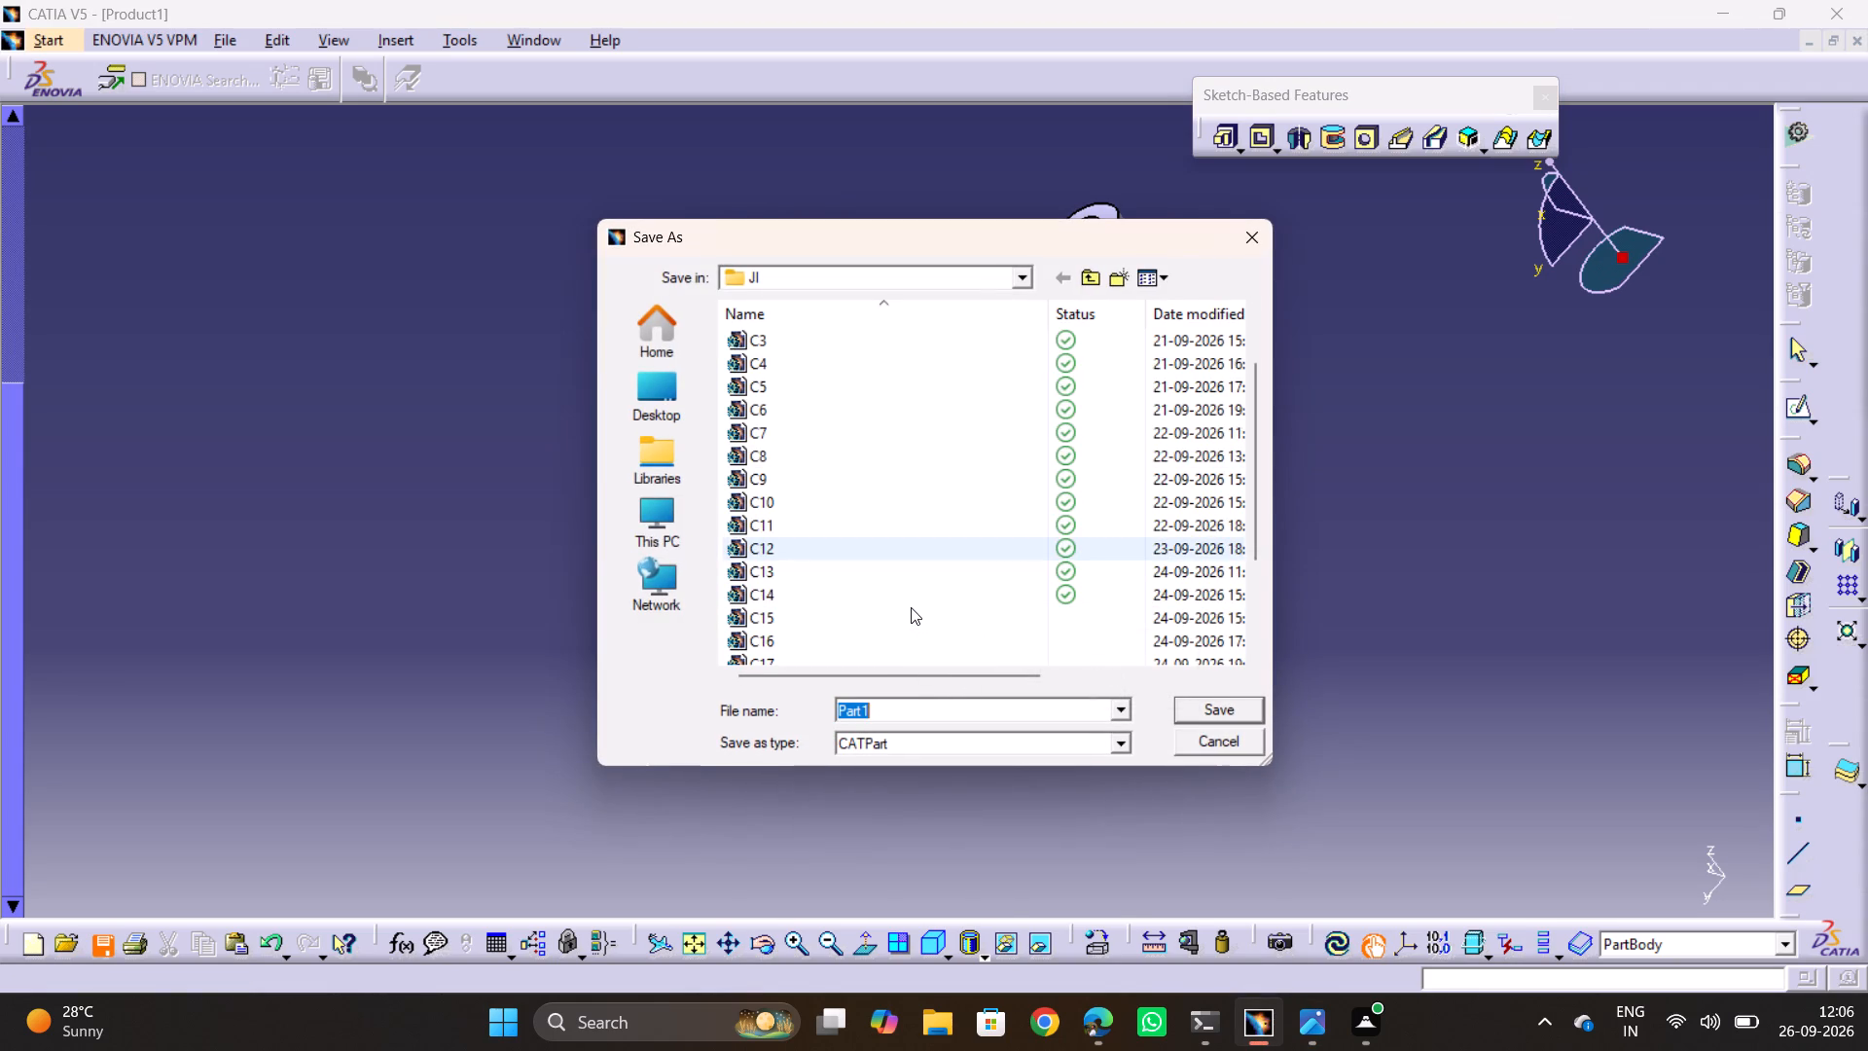
pyautogui.scroll(-3, 911, 607)
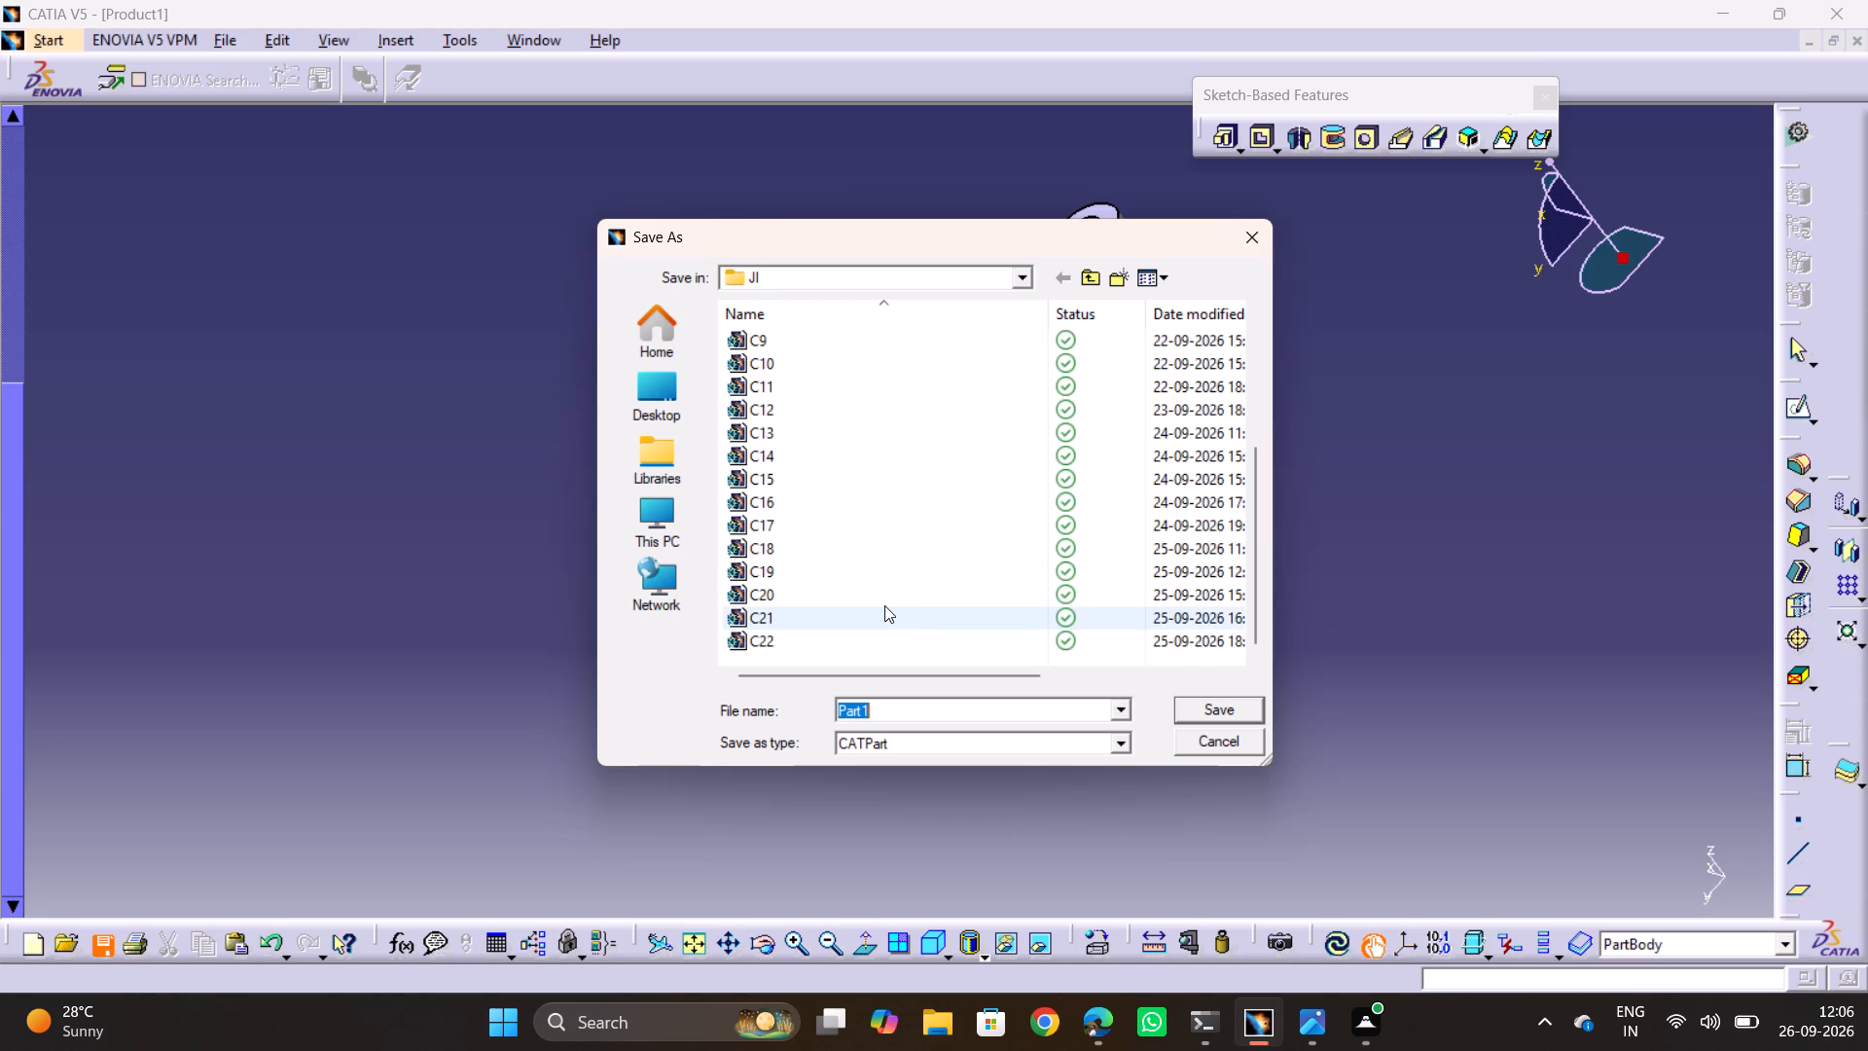
pyautogui.scroll(4, 882, 580)
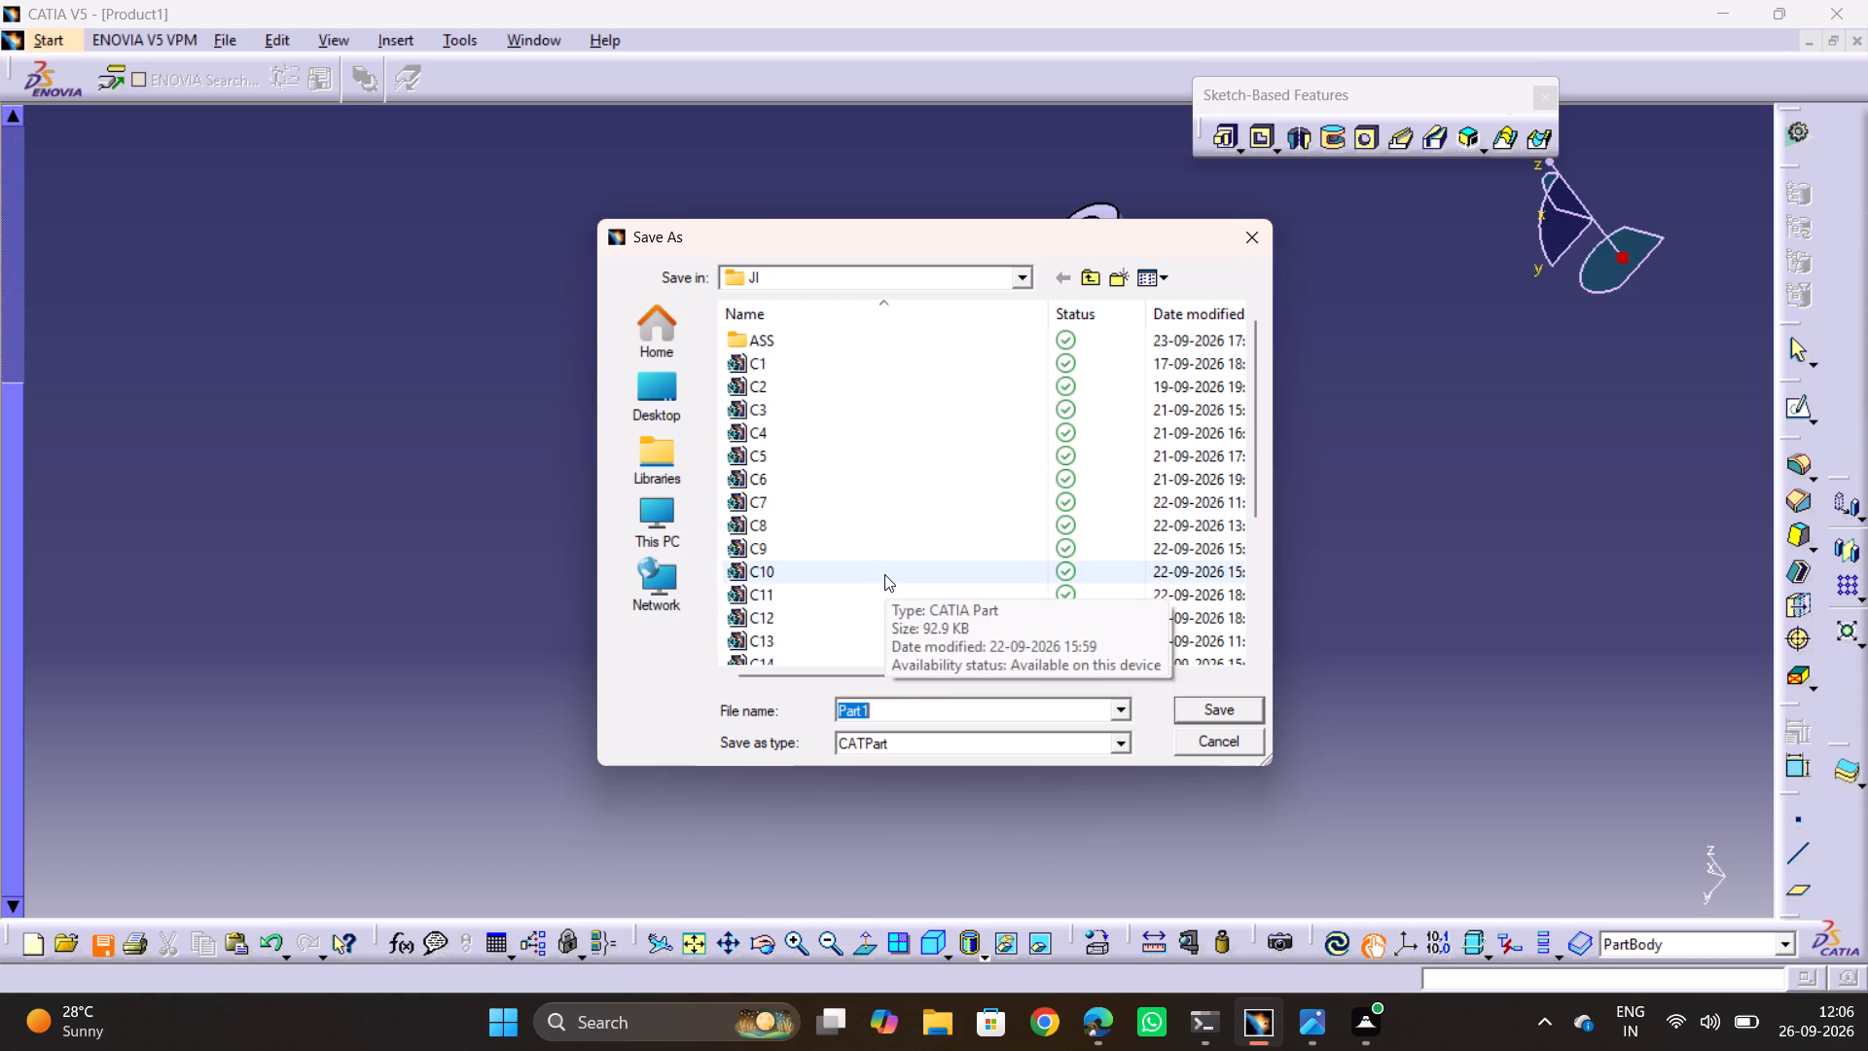
pyautogui.scroll(-5, 884, 574)
pyautogui.scroll(-3, 972, 660)
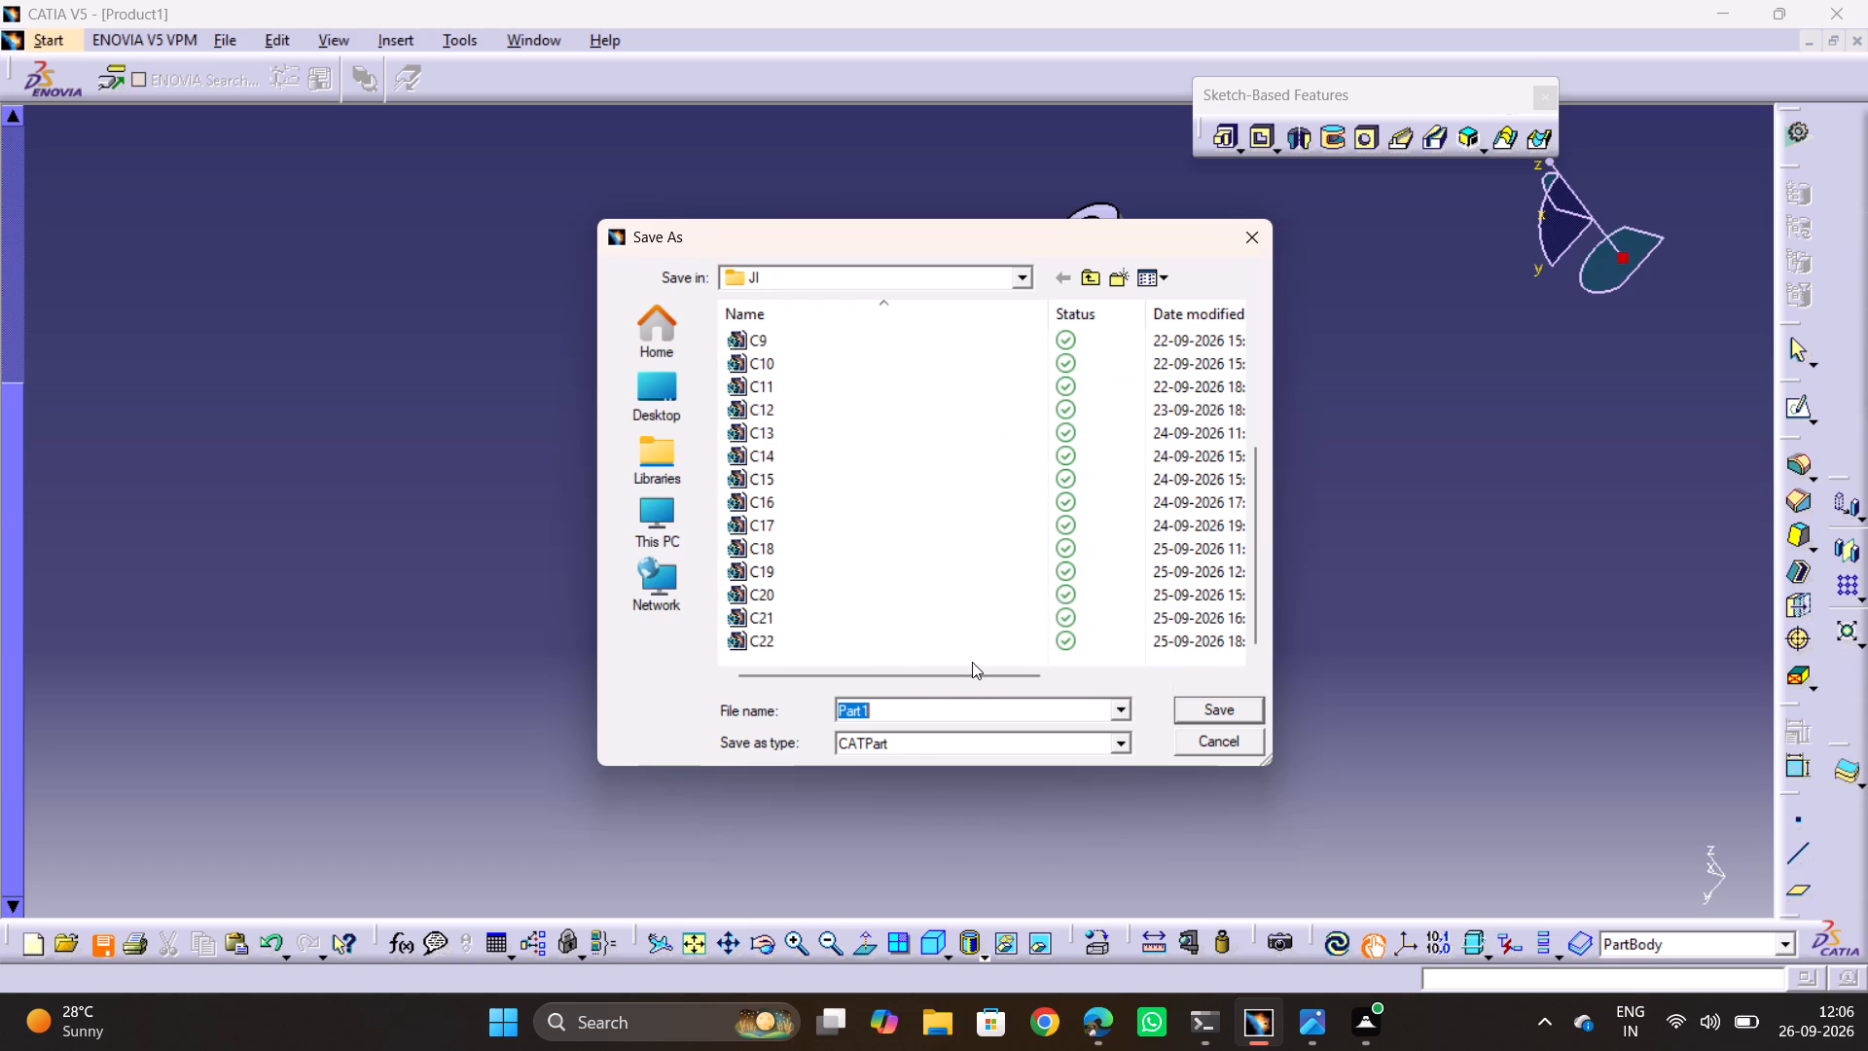
pyautogui.press('c')
pyautogui.write('22')
pyautogui.click(1172, 706)
pyautogui.scroll(-5, 984, 610)
pyautogui.scroll(-1, 812, 598)
pyautogui.press('BackSpace')
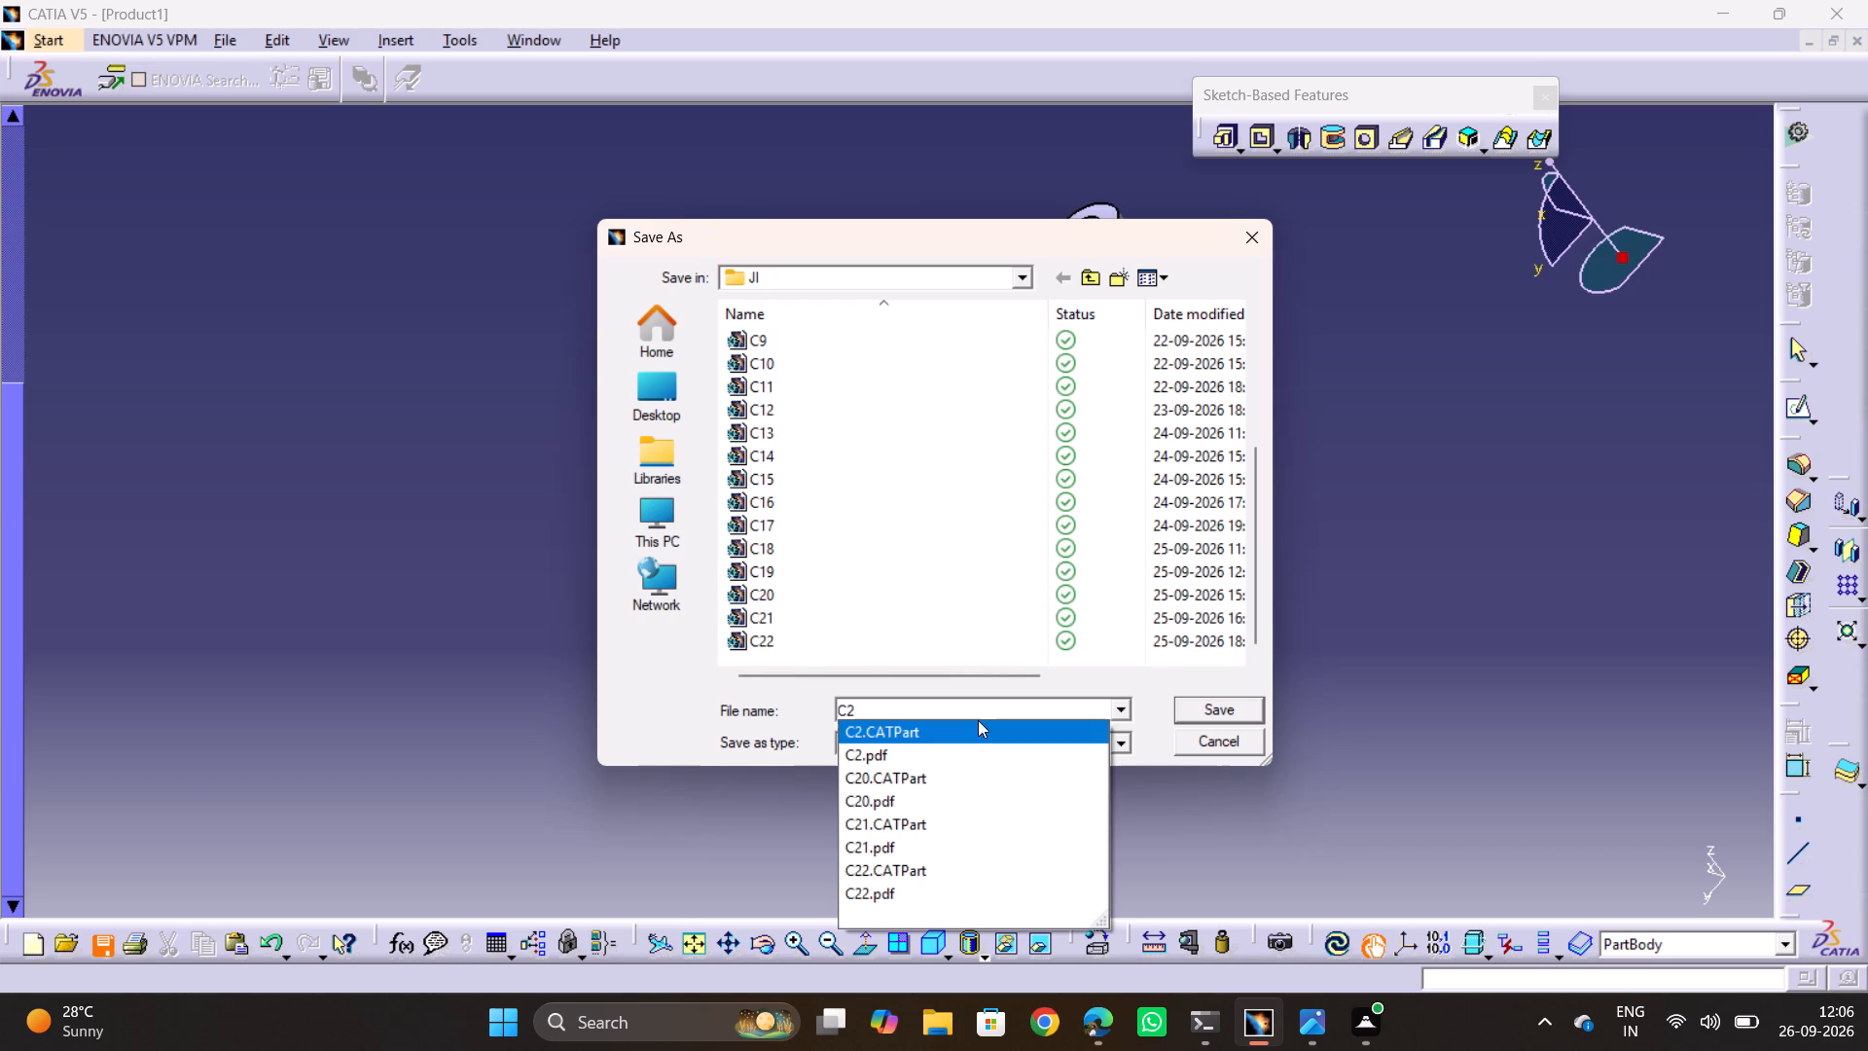
pyautogui.press('3')
pyautogui.click(1193, 700)
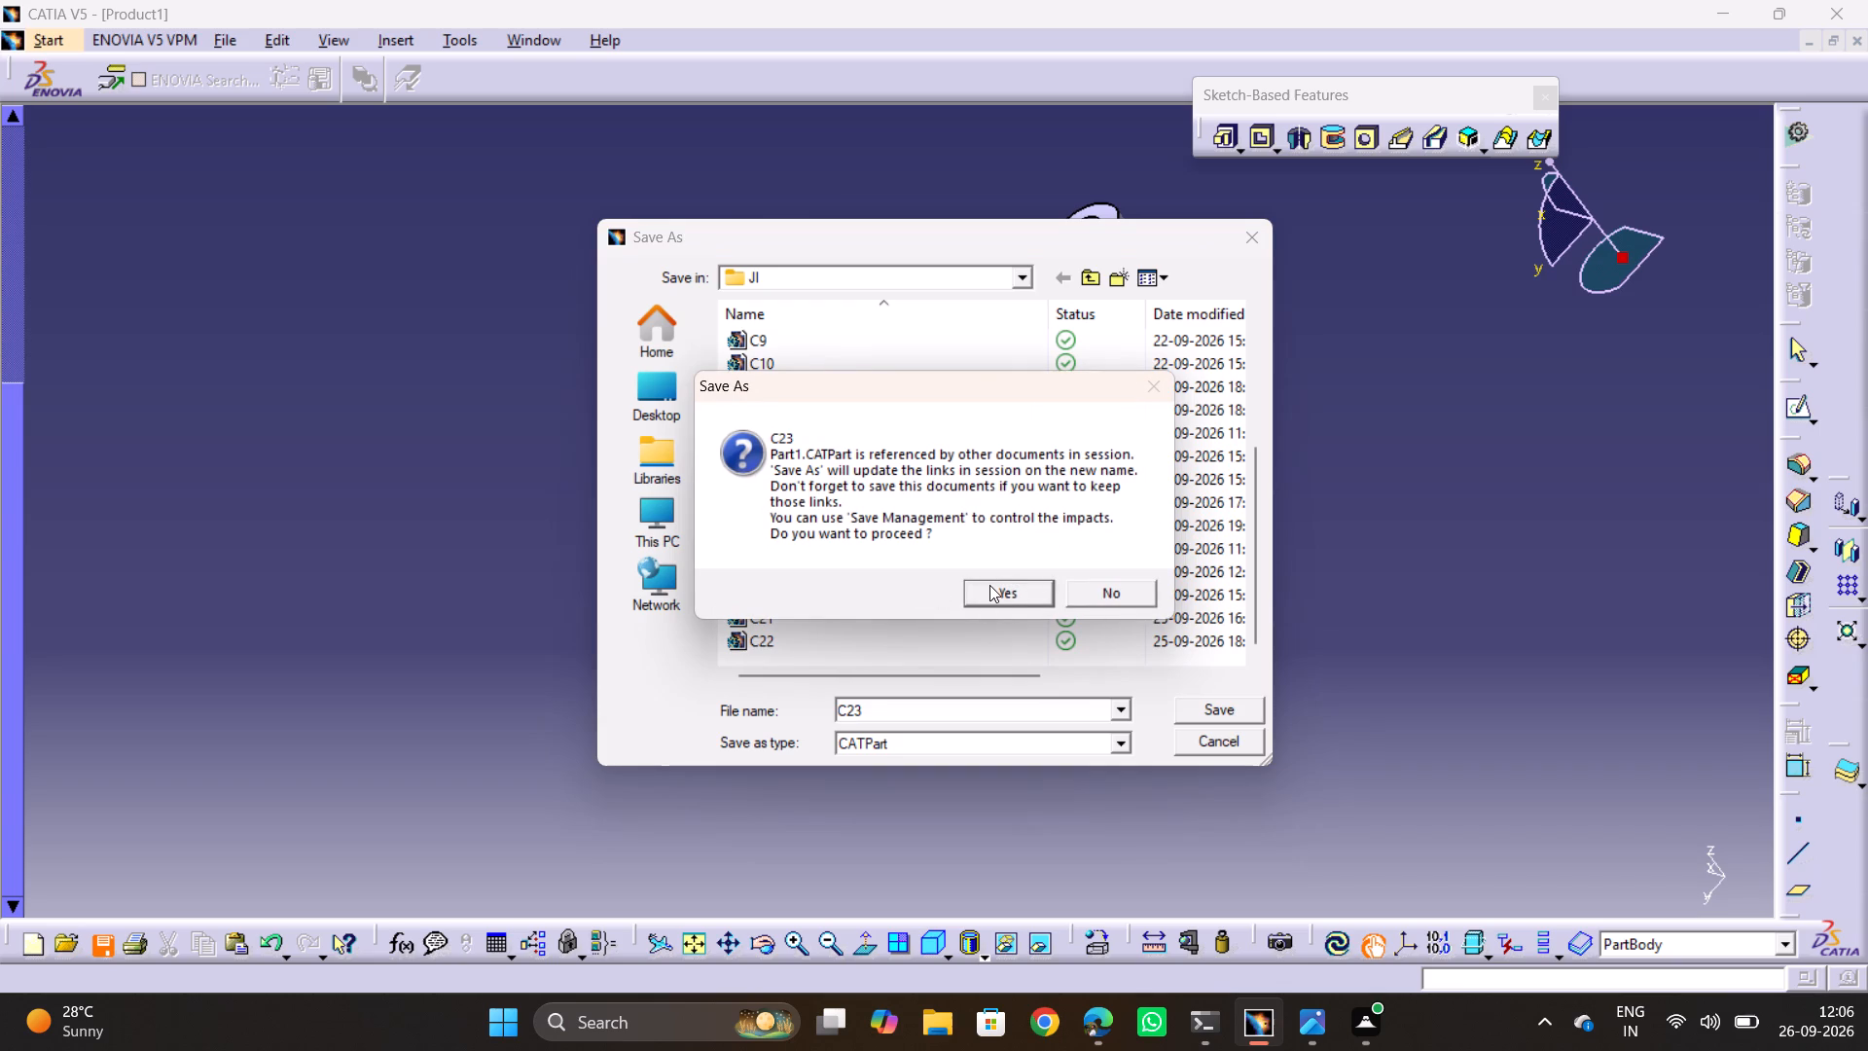
pyautogui.click(989, 585)
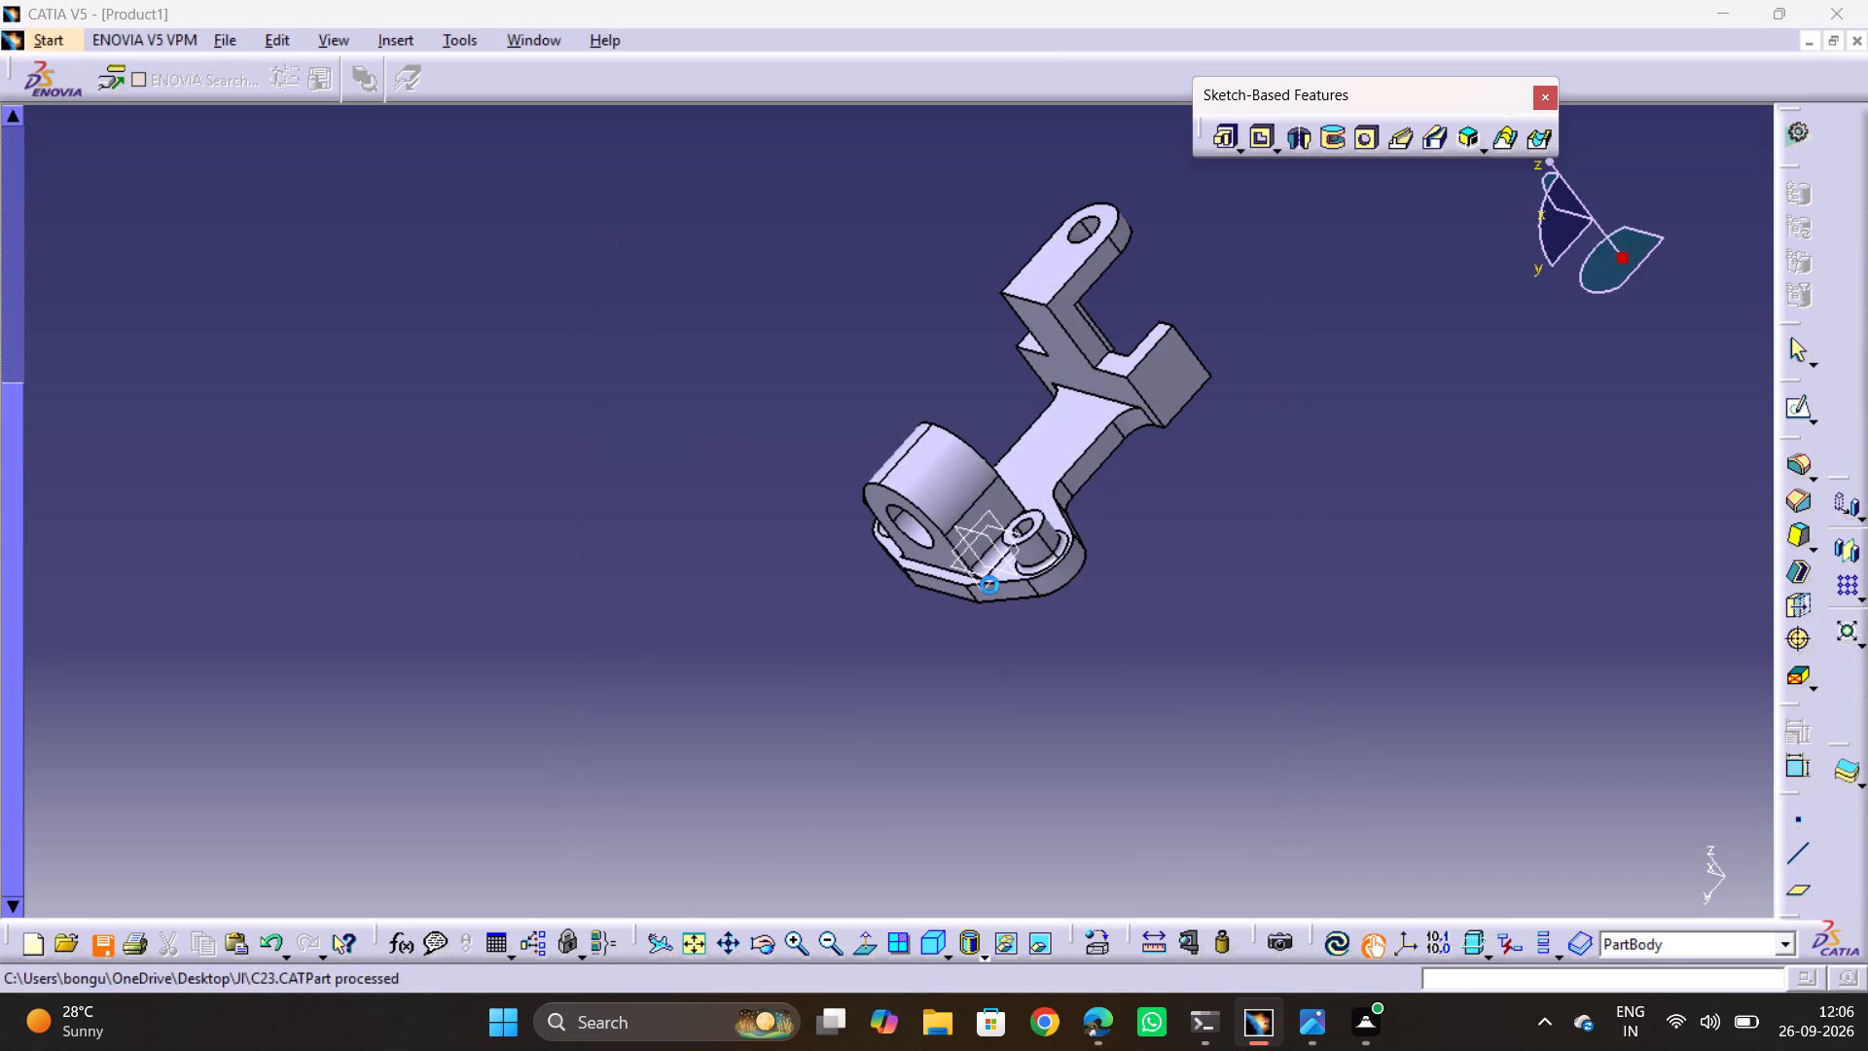
# Create a new A3 ISO drawing of the part at 1:1 scale with the automatic front, top and left view layout.
pyautogui.click(78, 49)
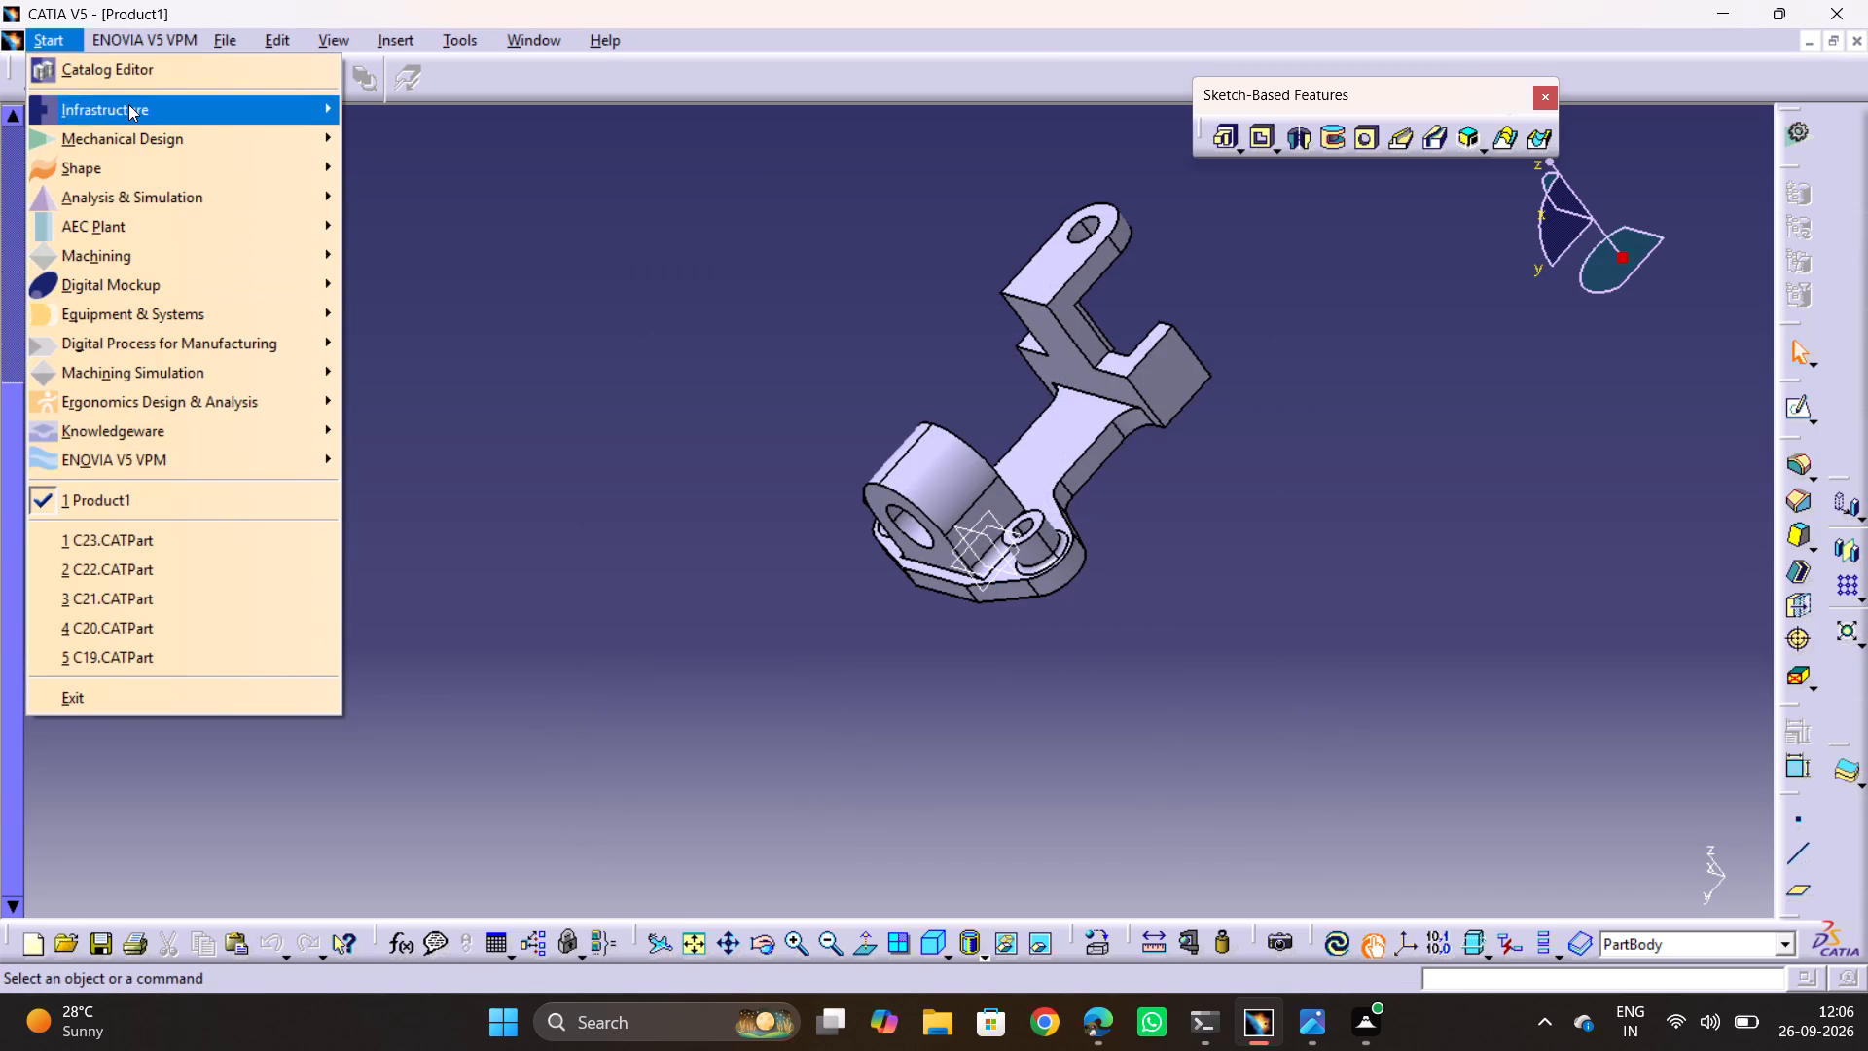
pyautogui.click(126, 135)
pyautogui.click(489, 376)
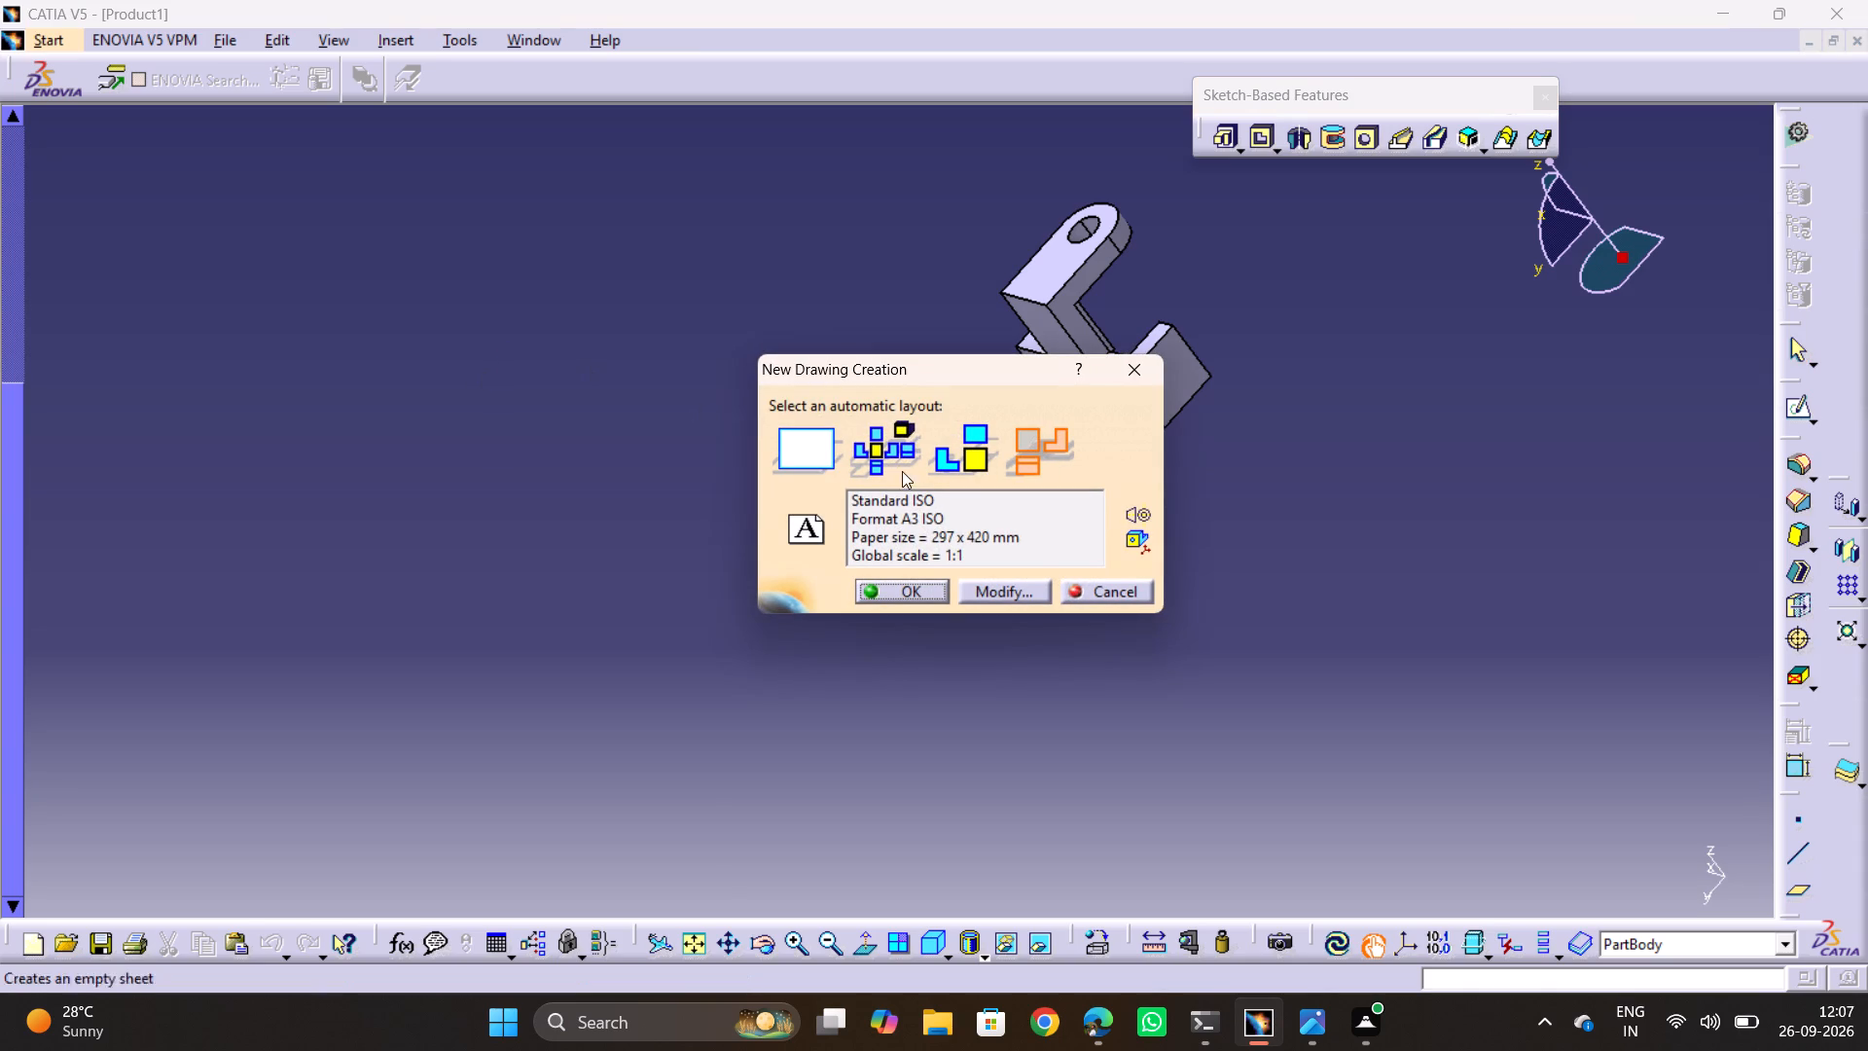
pyautogui.click(894, 590)
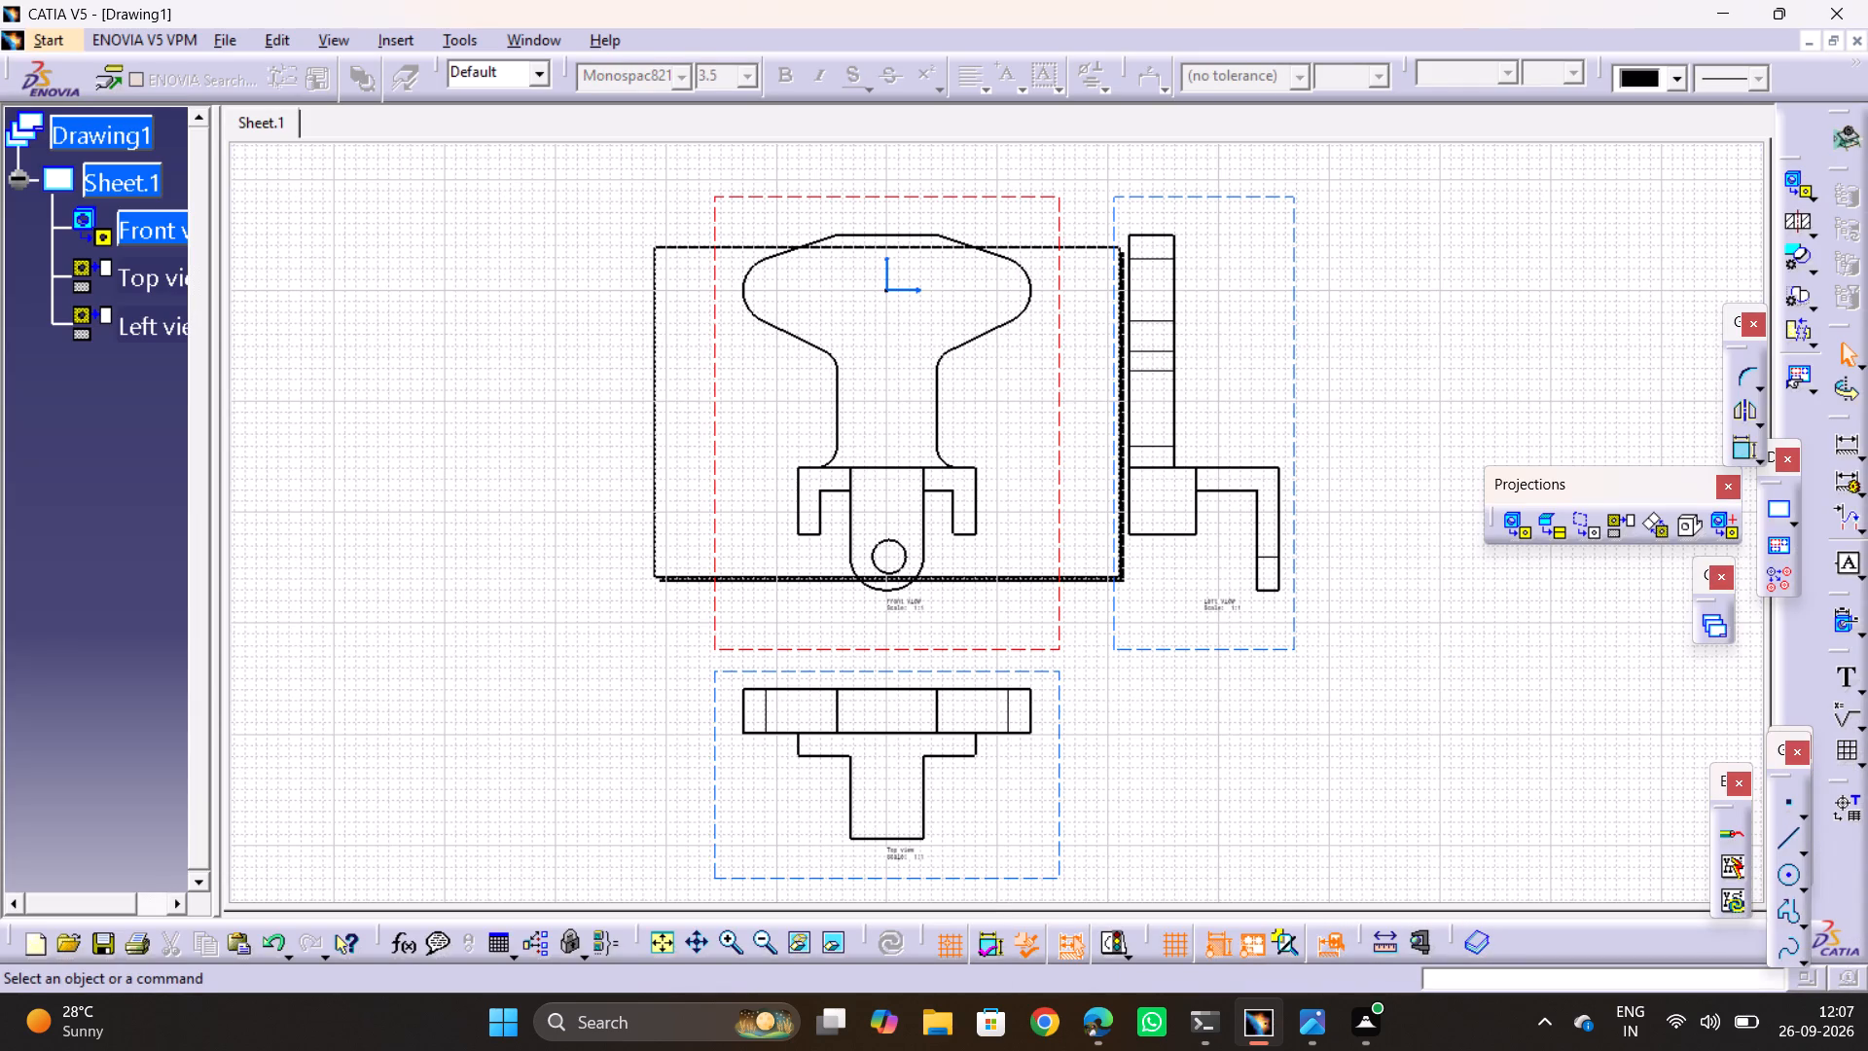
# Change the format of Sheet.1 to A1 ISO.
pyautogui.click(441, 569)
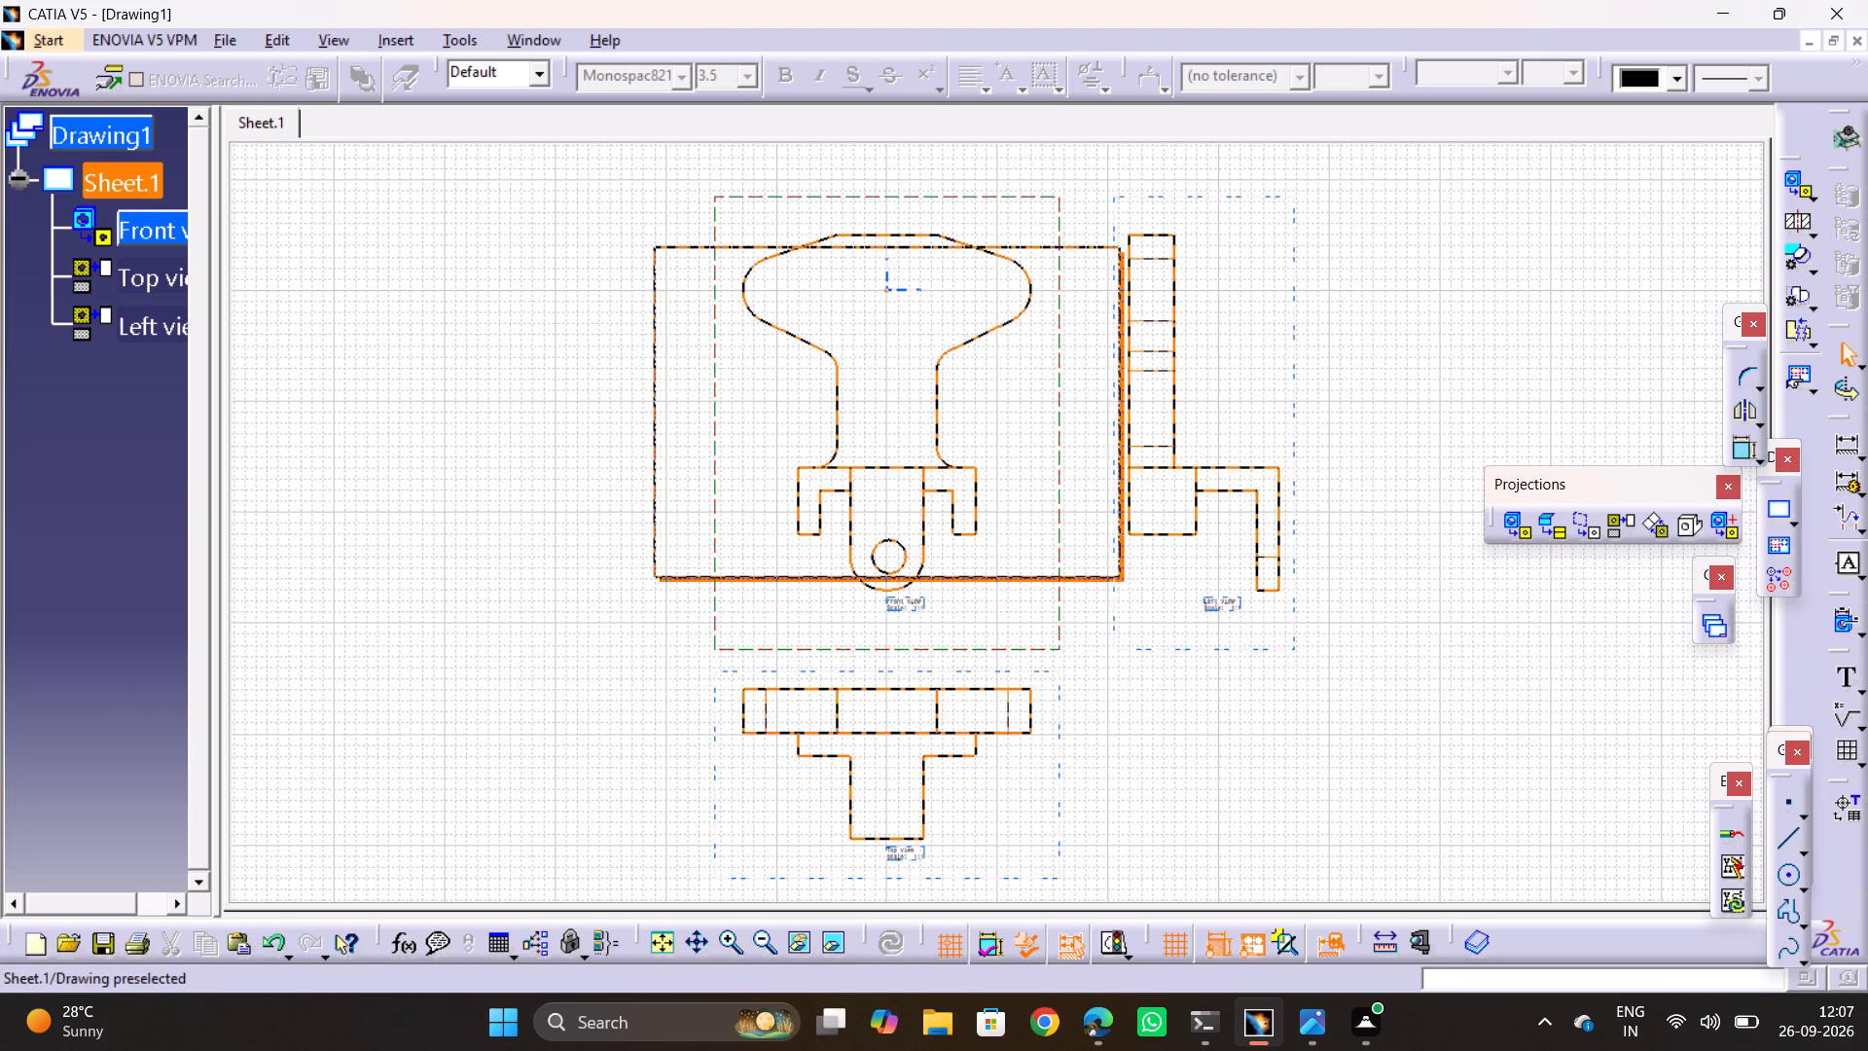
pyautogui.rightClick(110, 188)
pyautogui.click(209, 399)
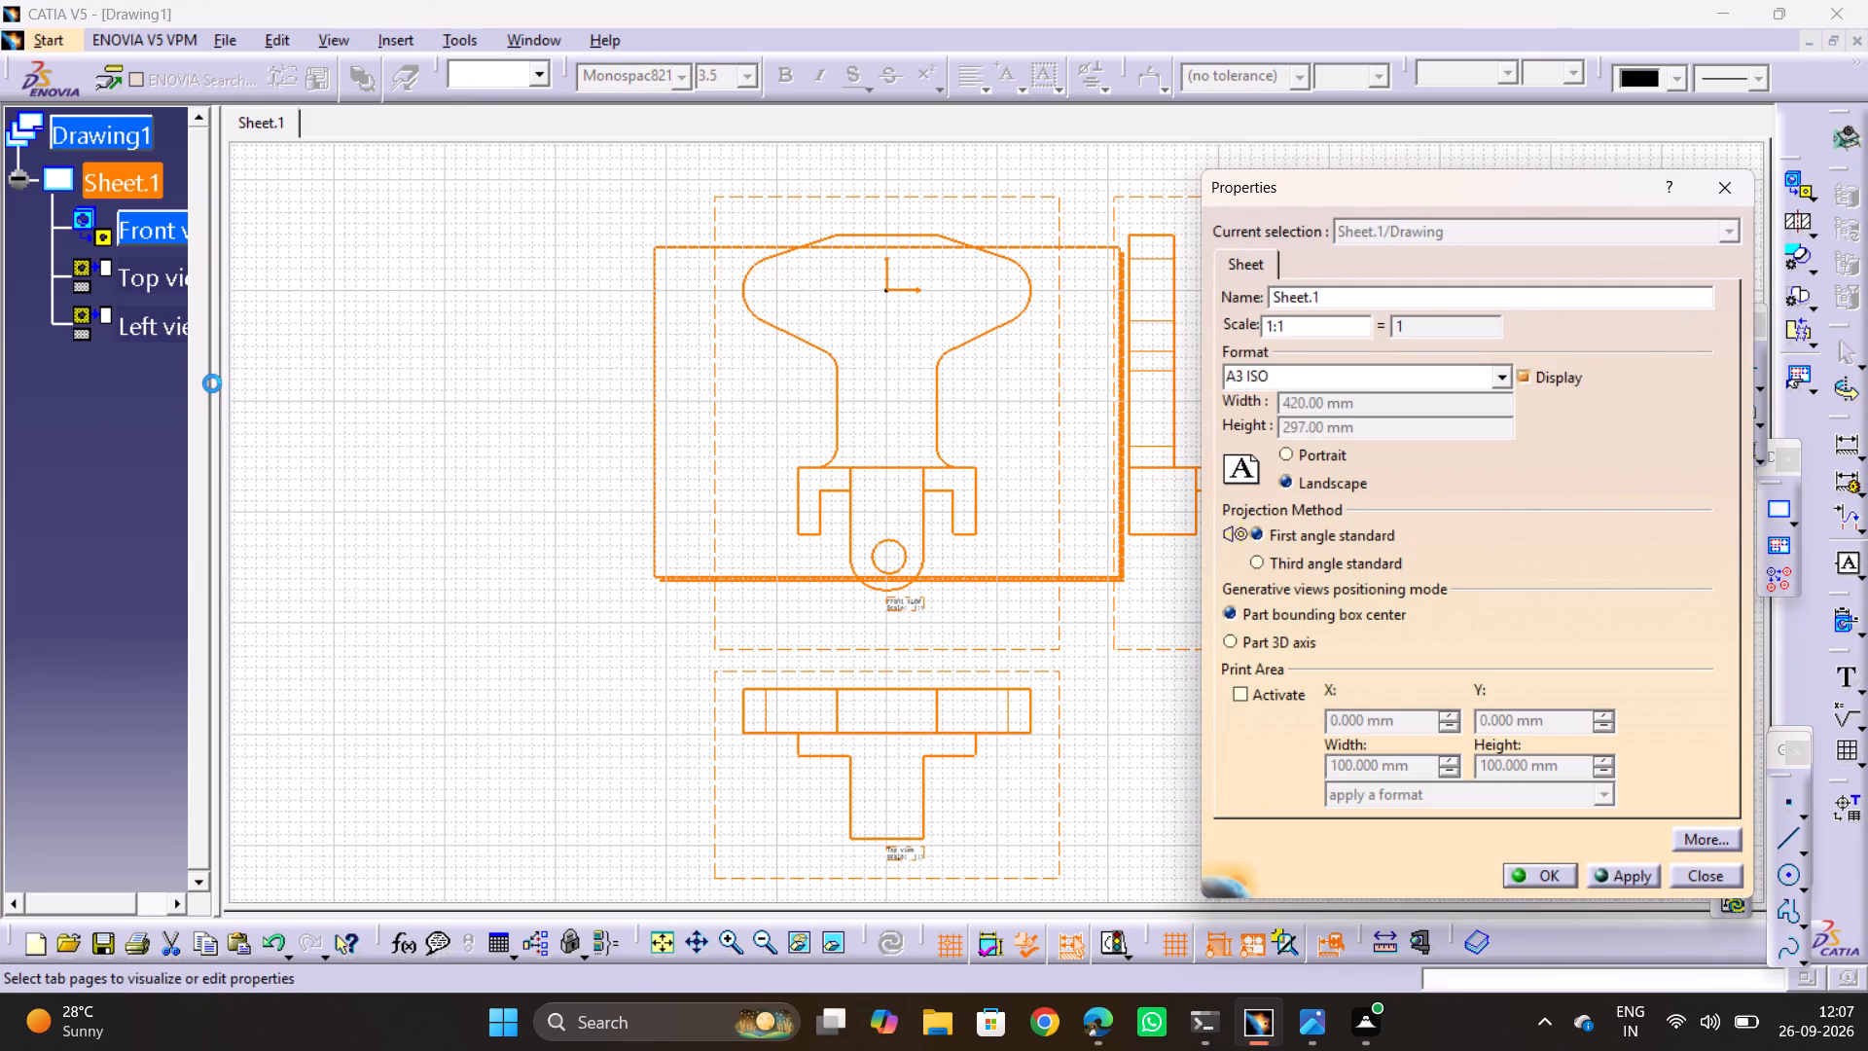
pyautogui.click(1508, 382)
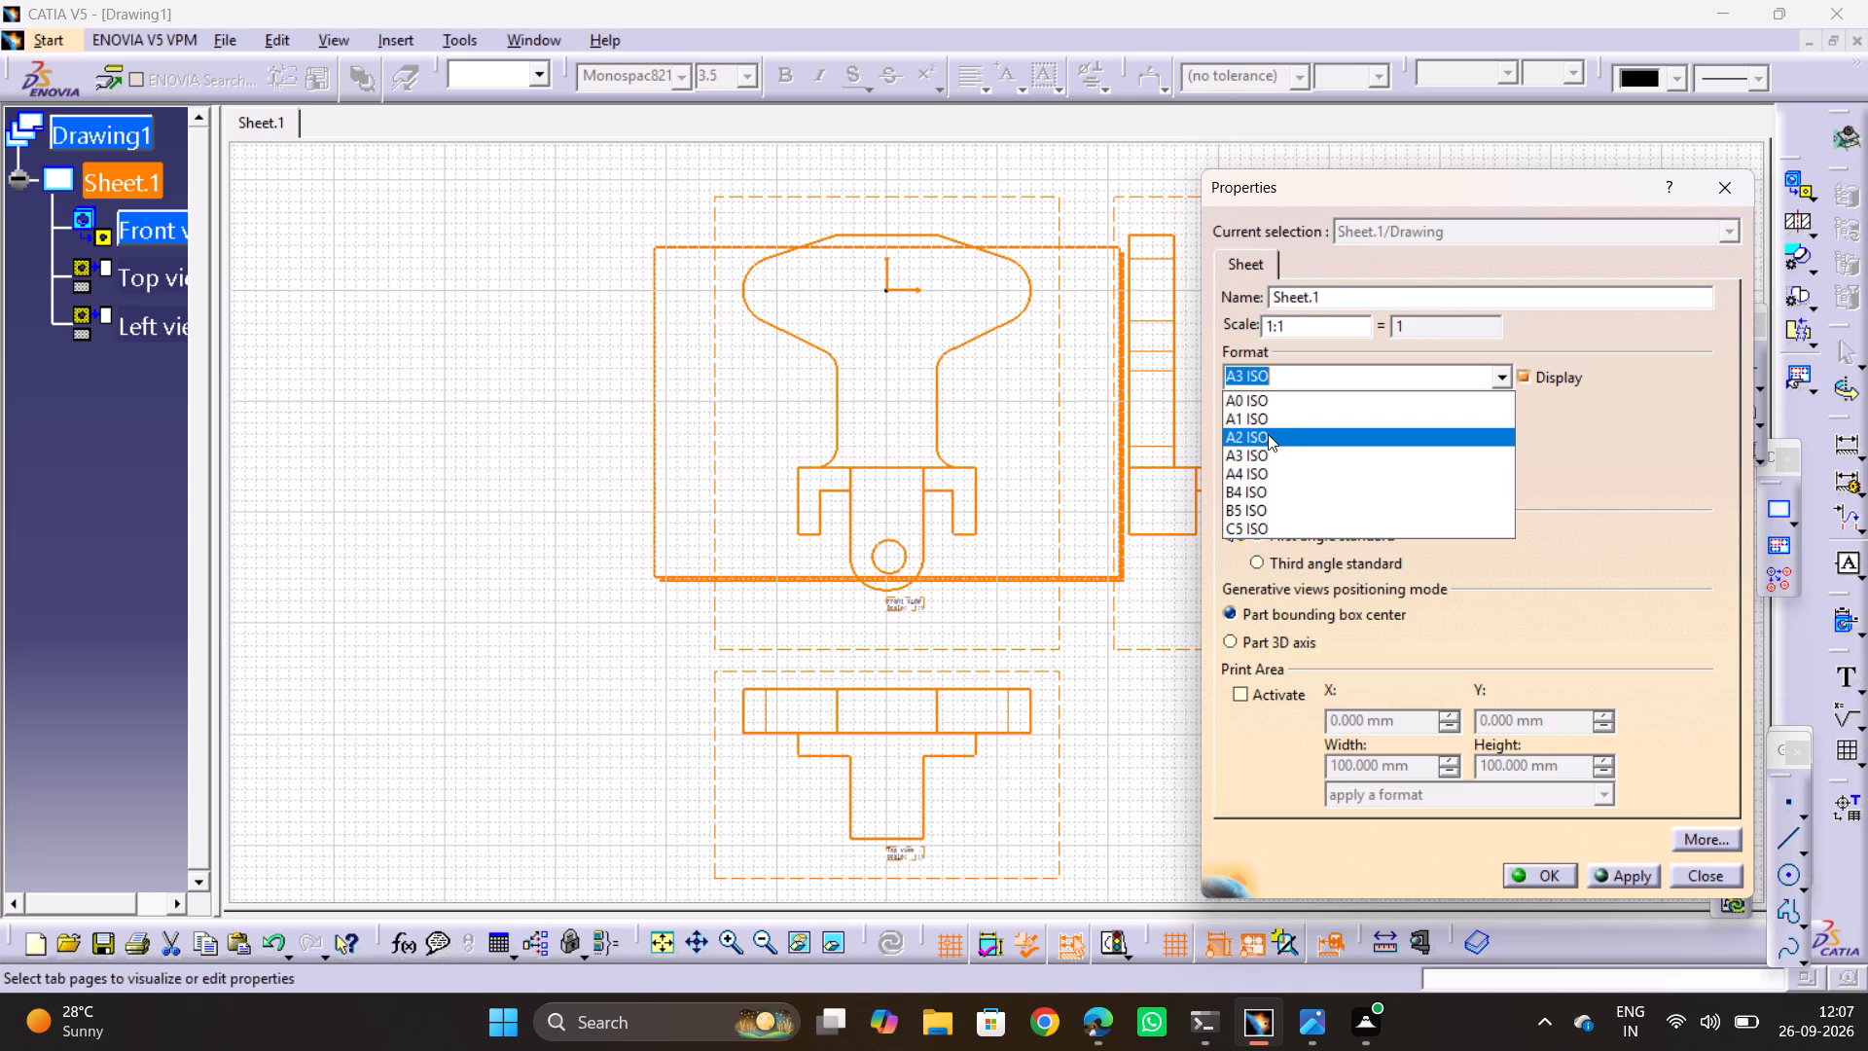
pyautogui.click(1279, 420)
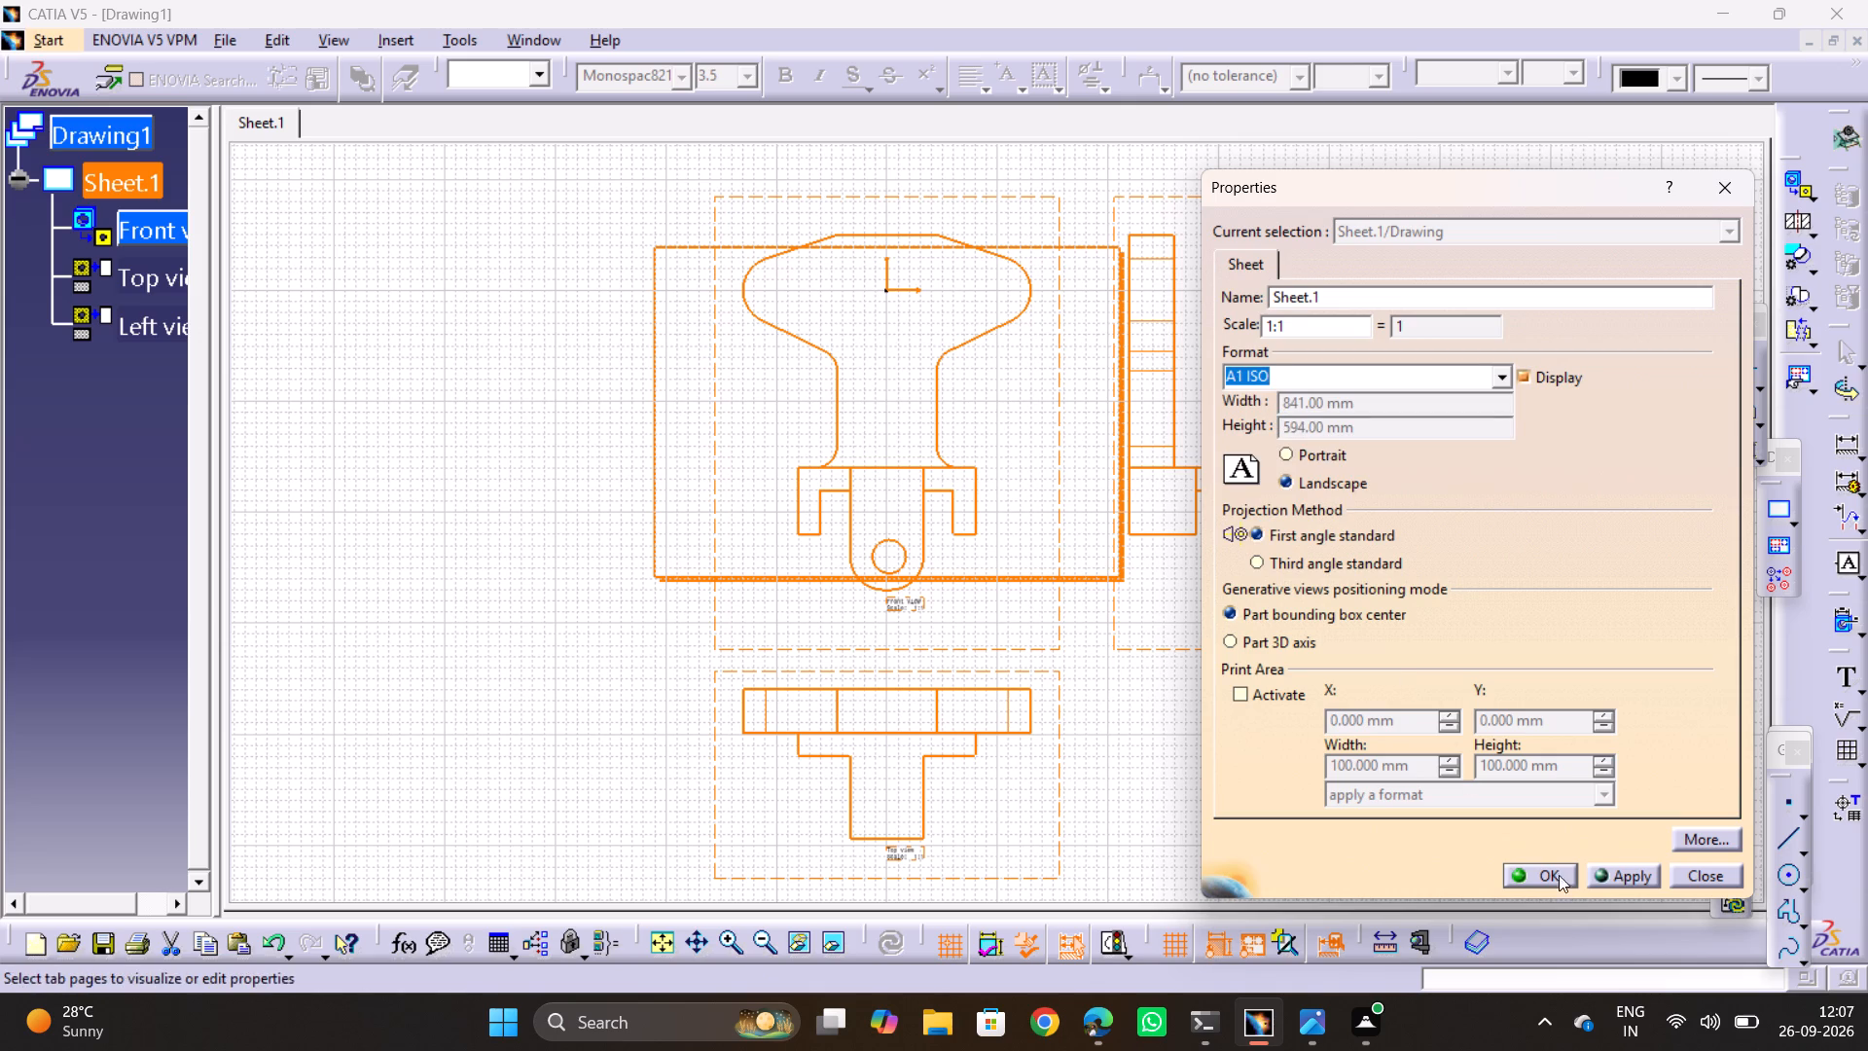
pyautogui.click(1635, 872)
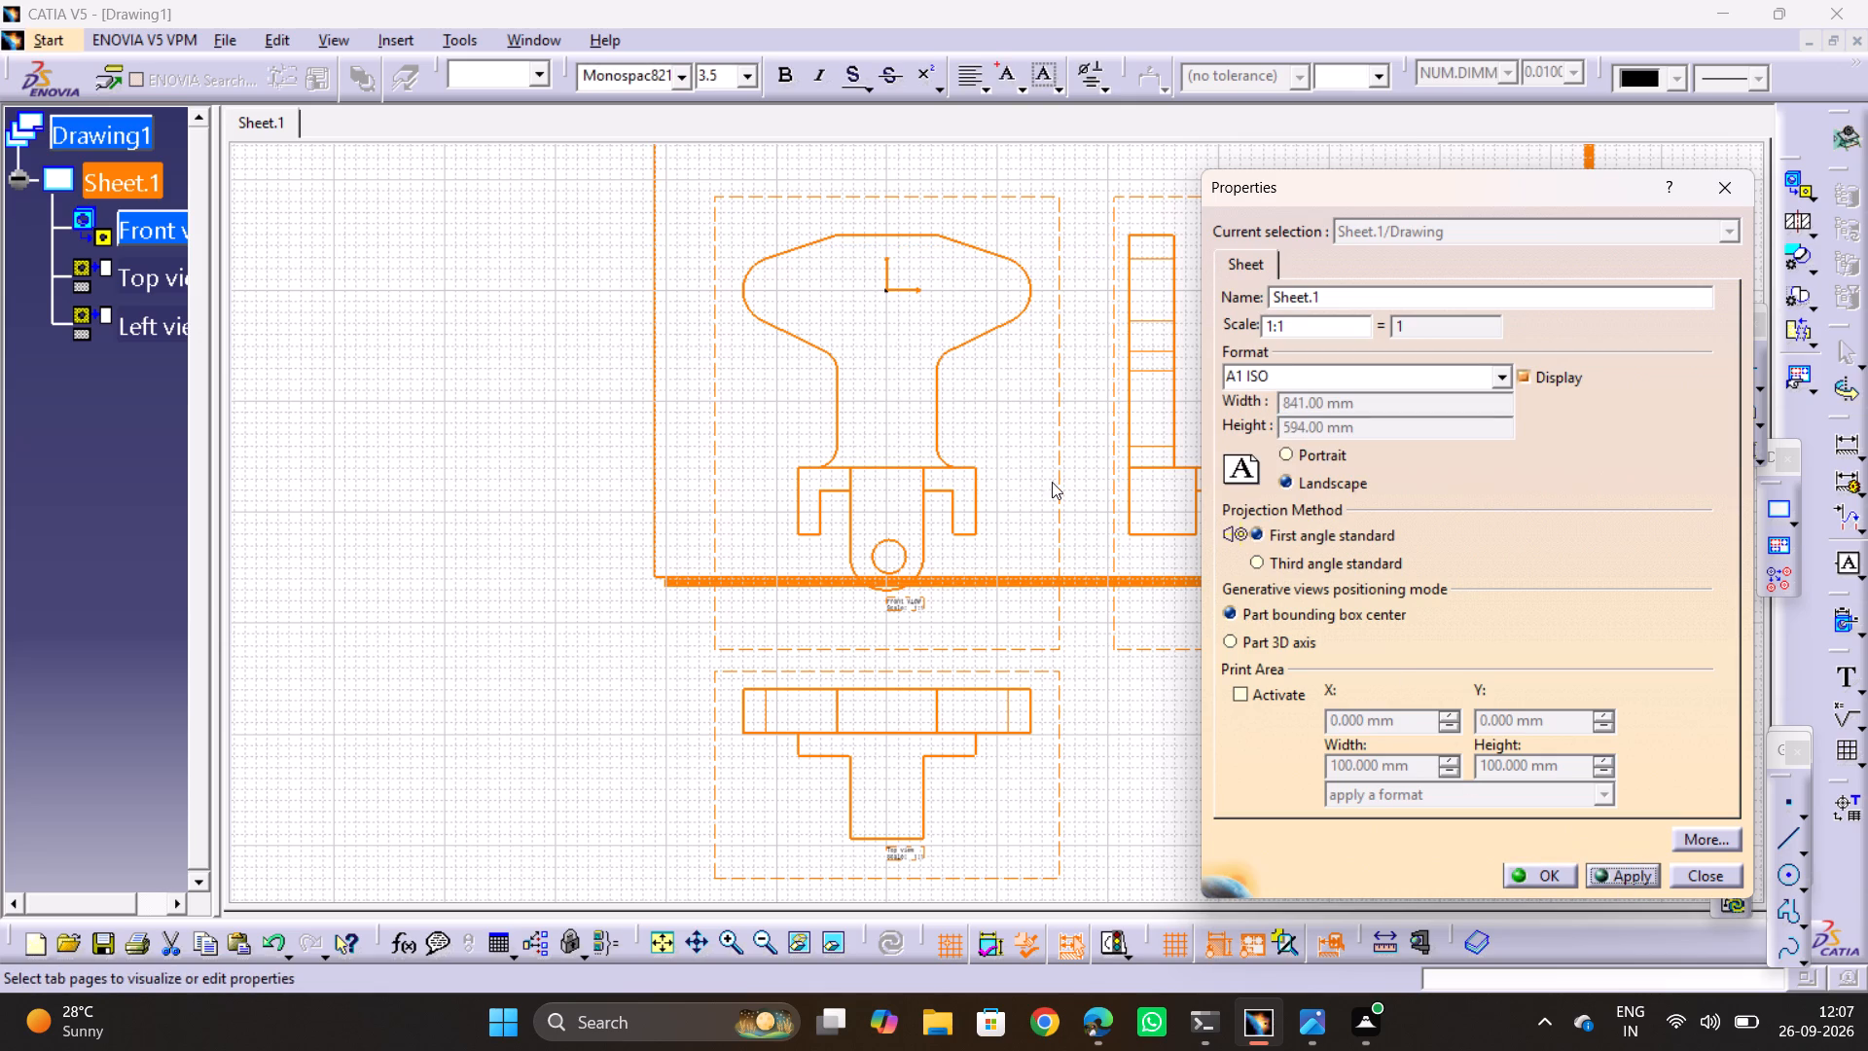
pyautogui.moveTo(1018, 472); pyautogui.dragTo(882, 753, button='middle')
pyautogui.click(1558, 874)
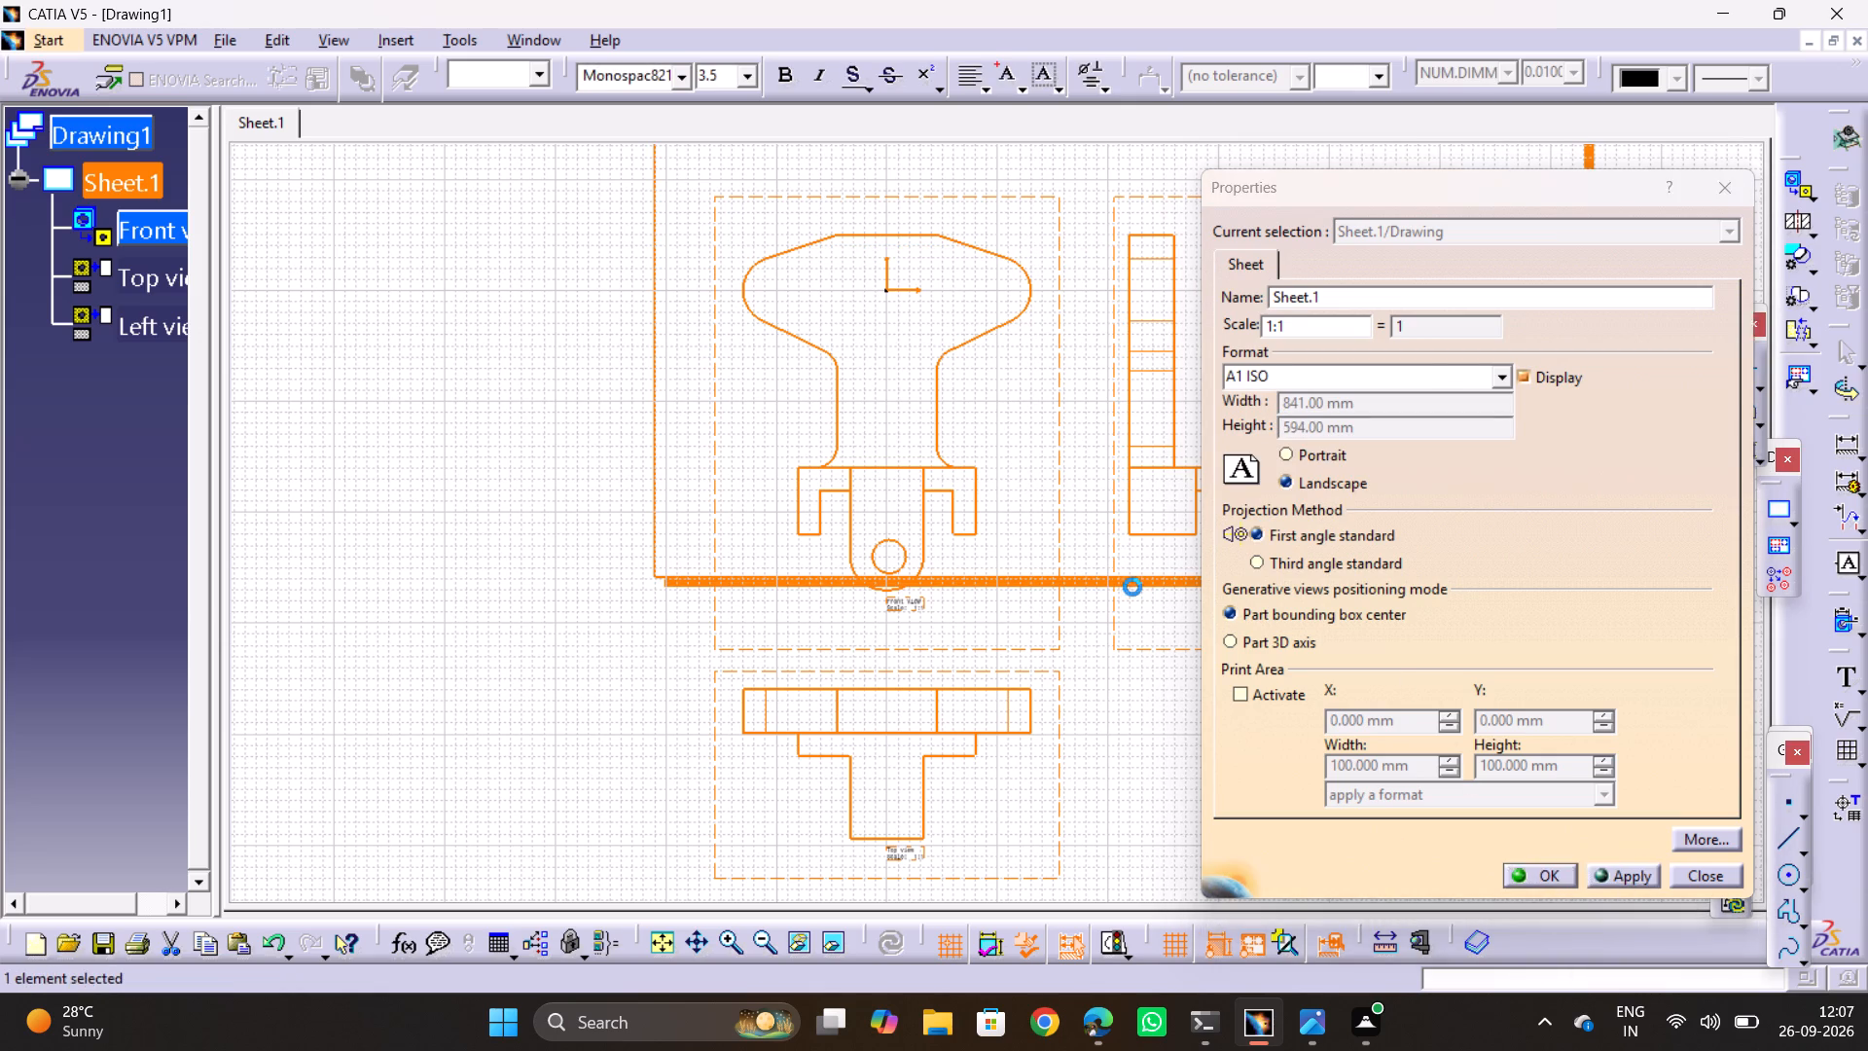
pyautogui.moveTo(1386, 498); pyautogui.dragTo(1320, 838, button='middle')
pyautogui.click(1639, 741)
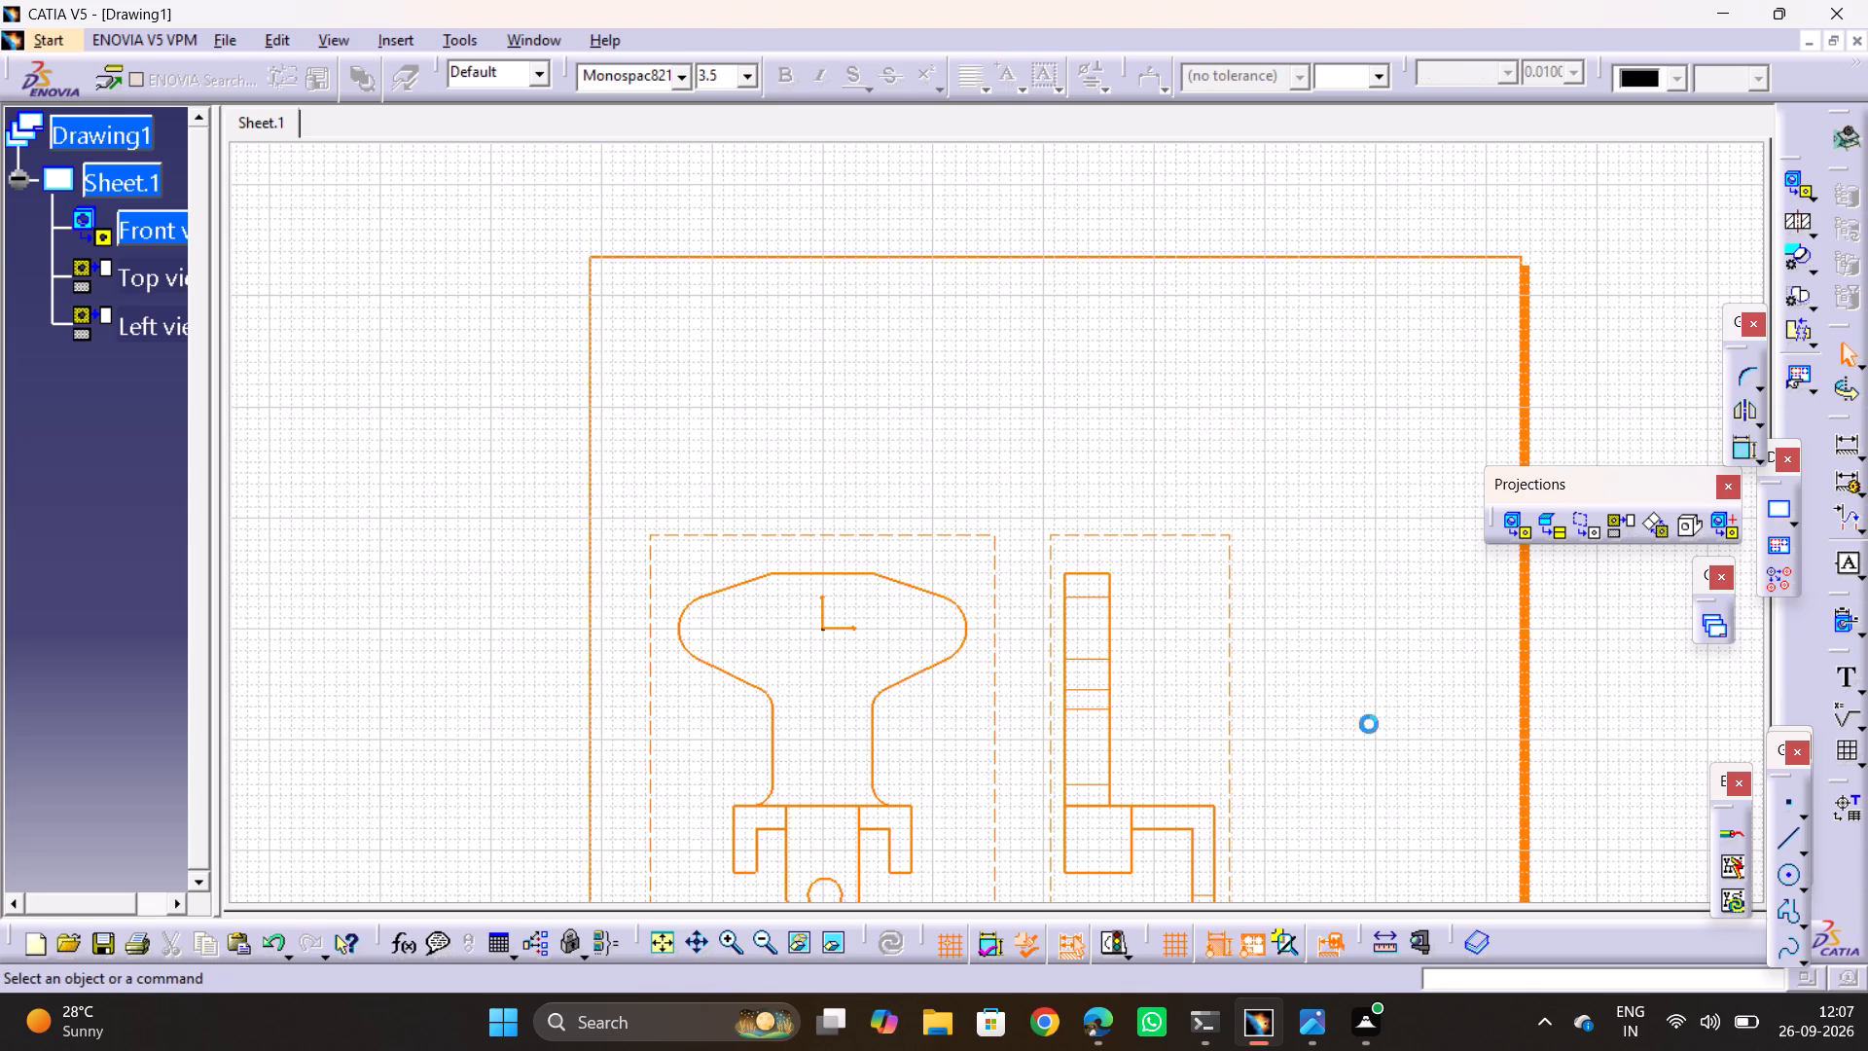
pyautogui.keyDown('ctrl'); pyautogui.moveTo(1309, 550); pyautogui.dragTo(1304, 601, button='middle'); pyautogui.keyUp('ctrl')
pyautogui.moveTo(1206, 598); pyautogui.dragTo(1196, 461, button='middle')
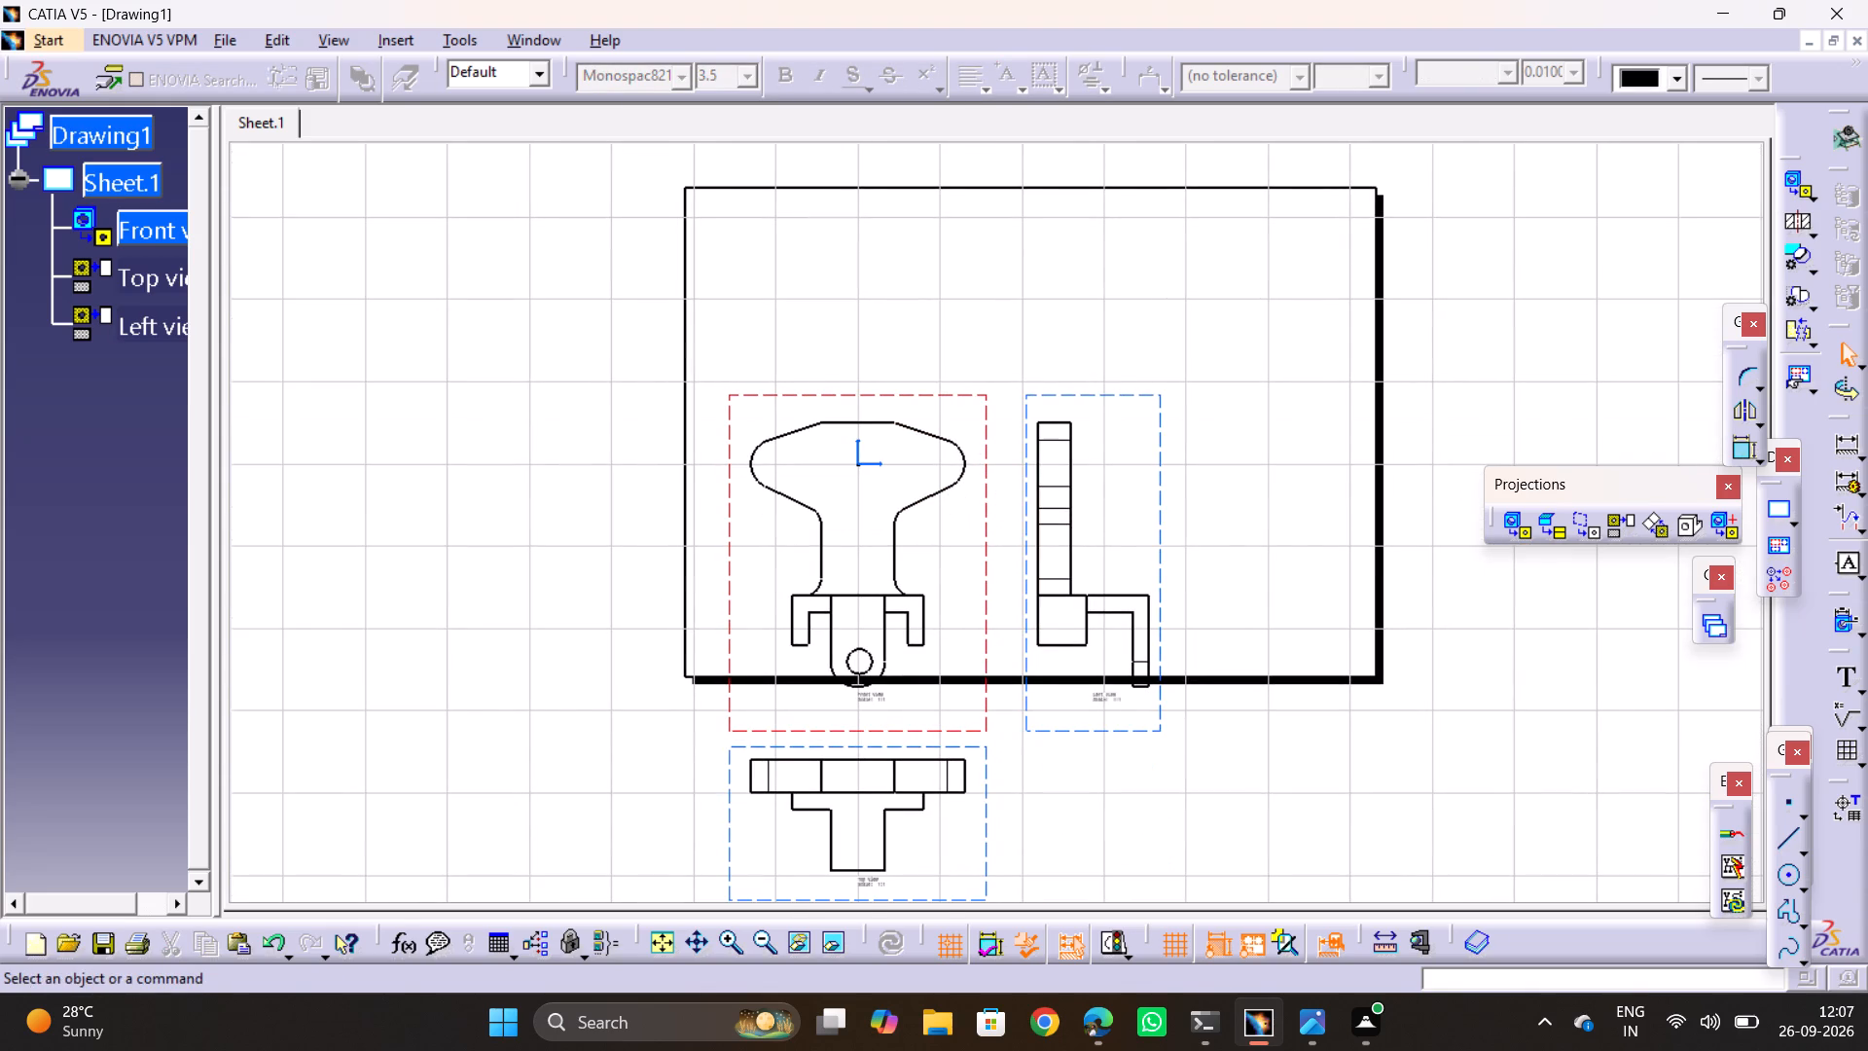
# Set the format of Sheet.1 to A0 ISO in landscape orientation.
pyautogui.rightClick(134, 187)
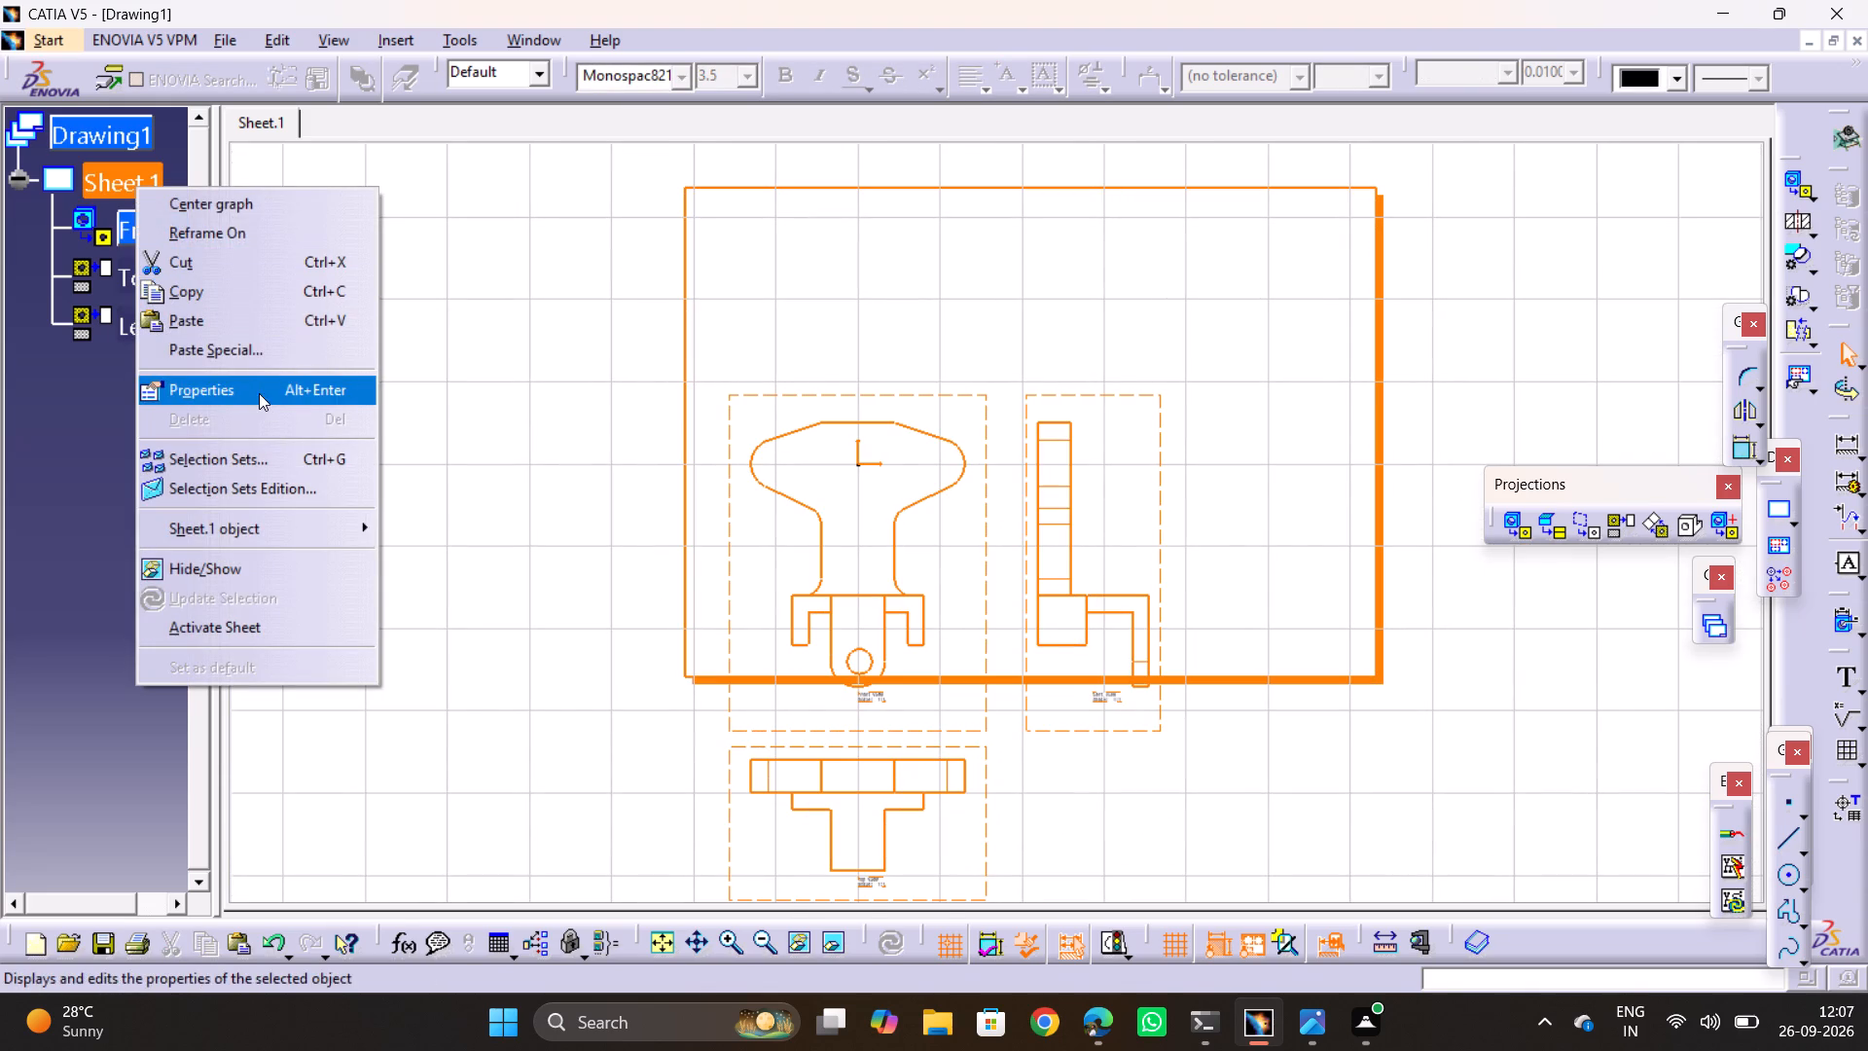
pyautogui.click(275, 376)
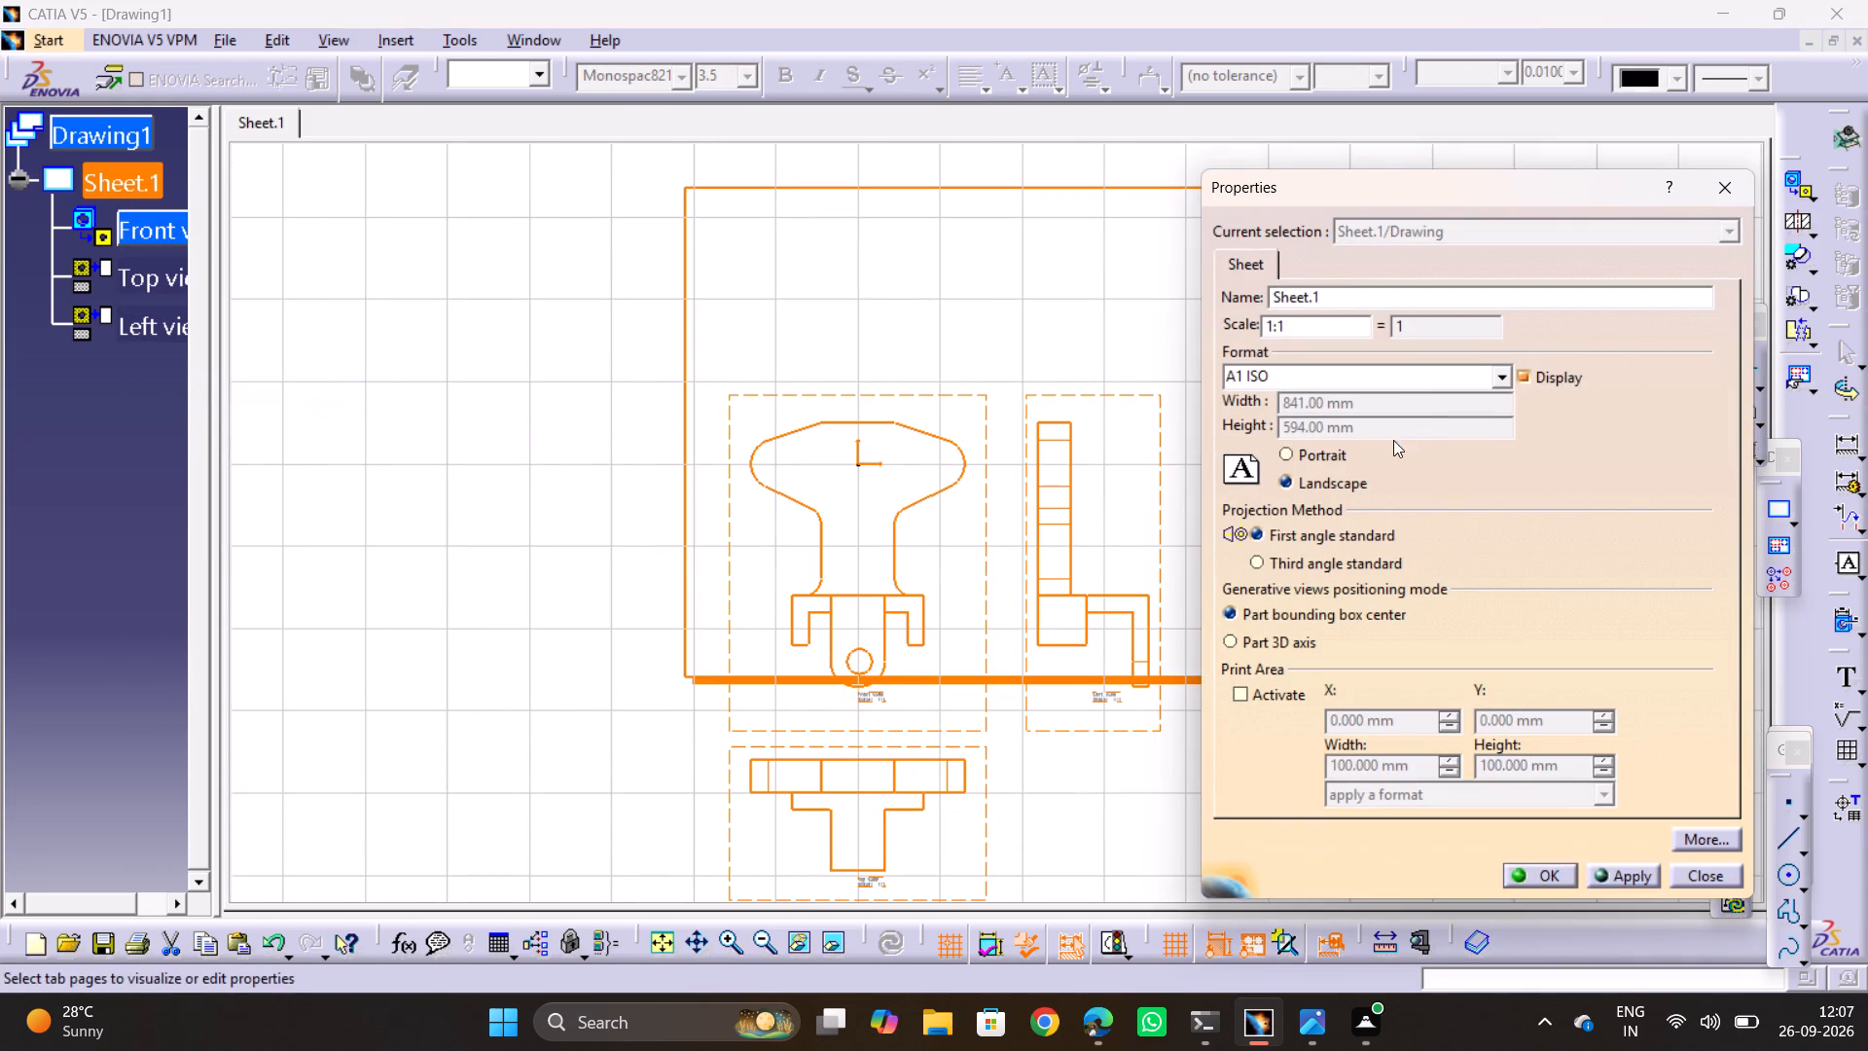
pyautogui.click(1498, 378)
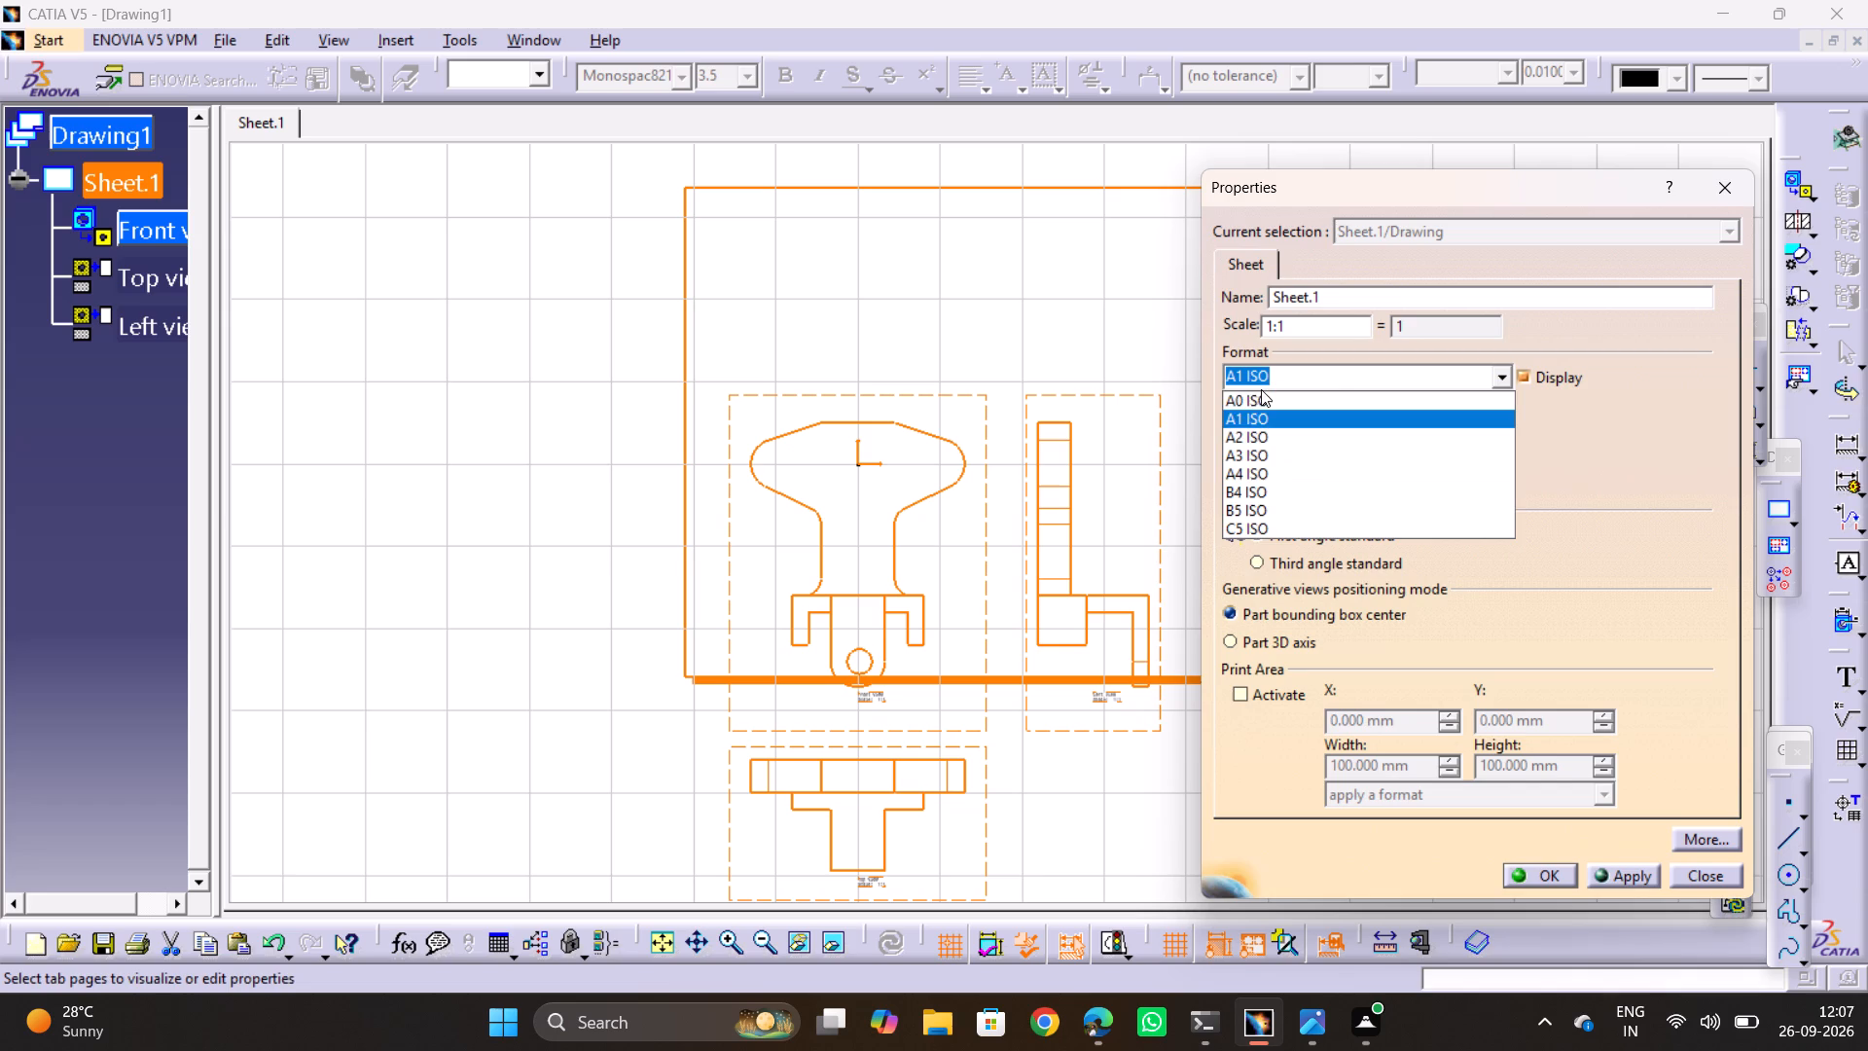
pyautogui.click(1255, 397)
pyautogui.click(1631, 879)
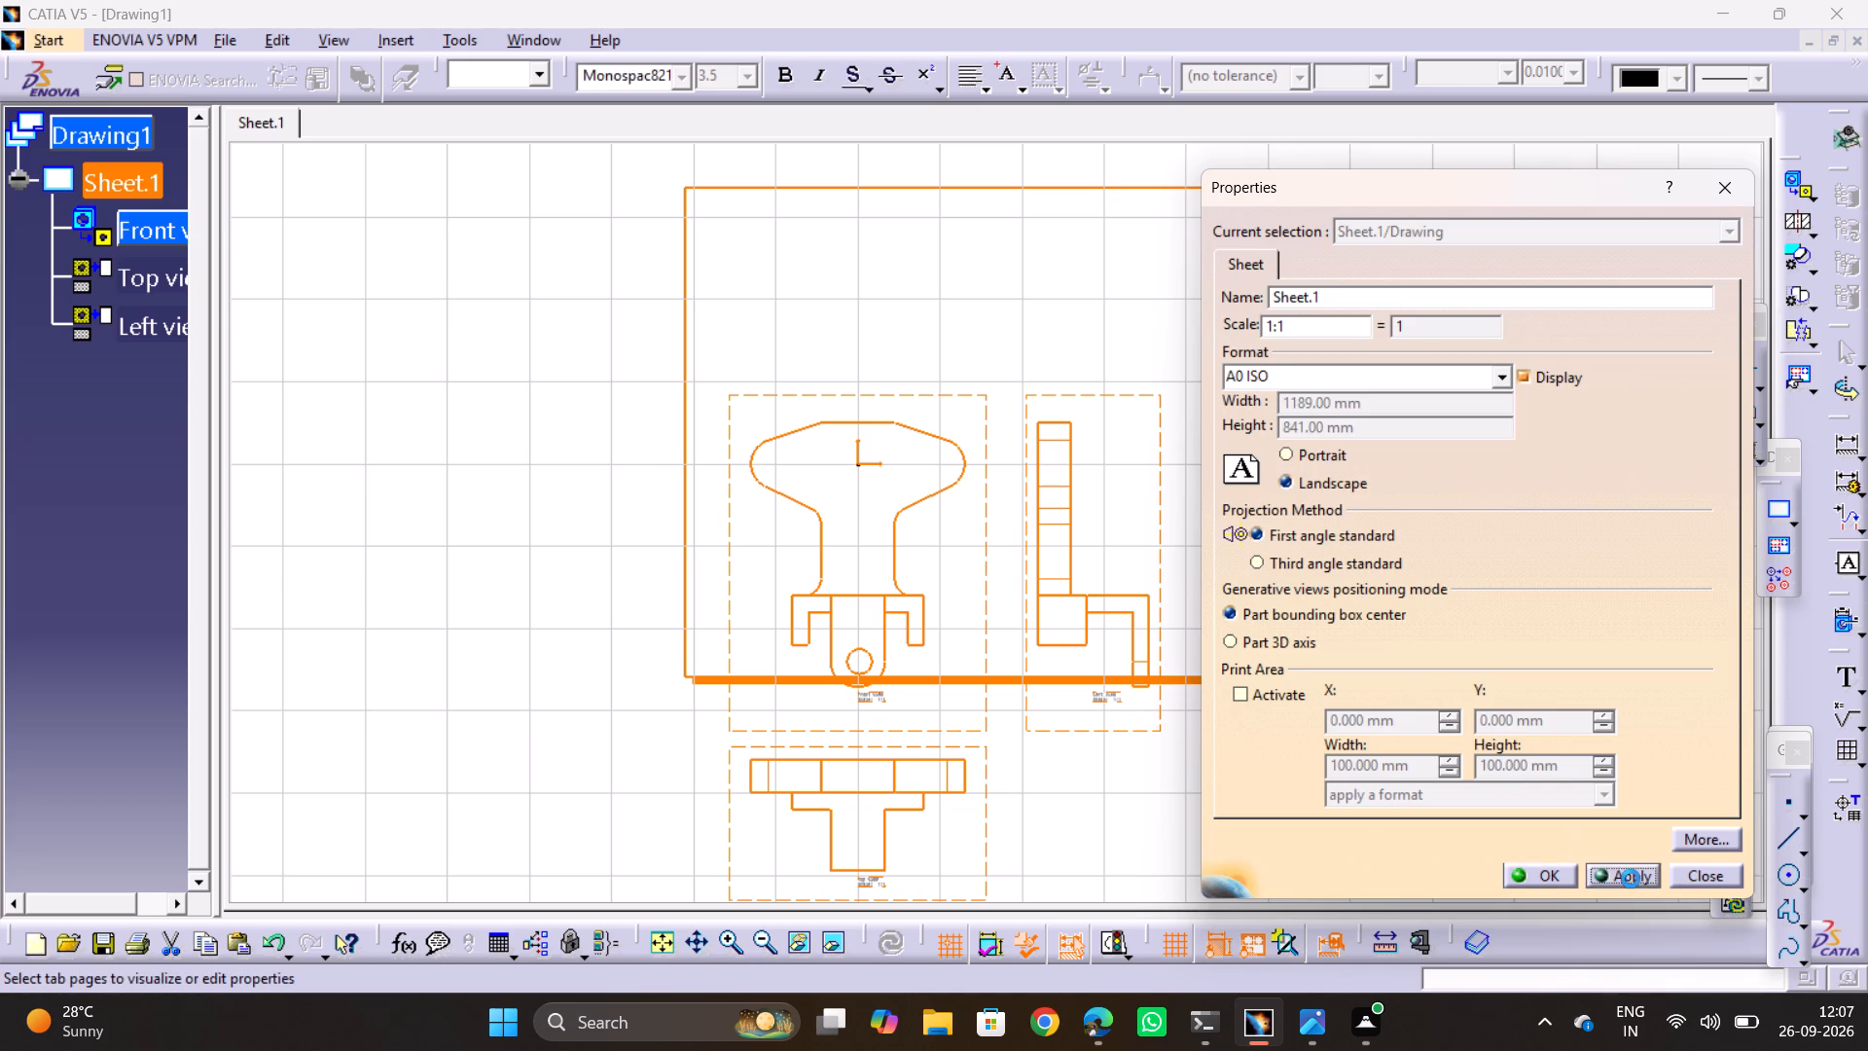
pyautogui.click(1548, 878)
pyautogui.click(455, 488)
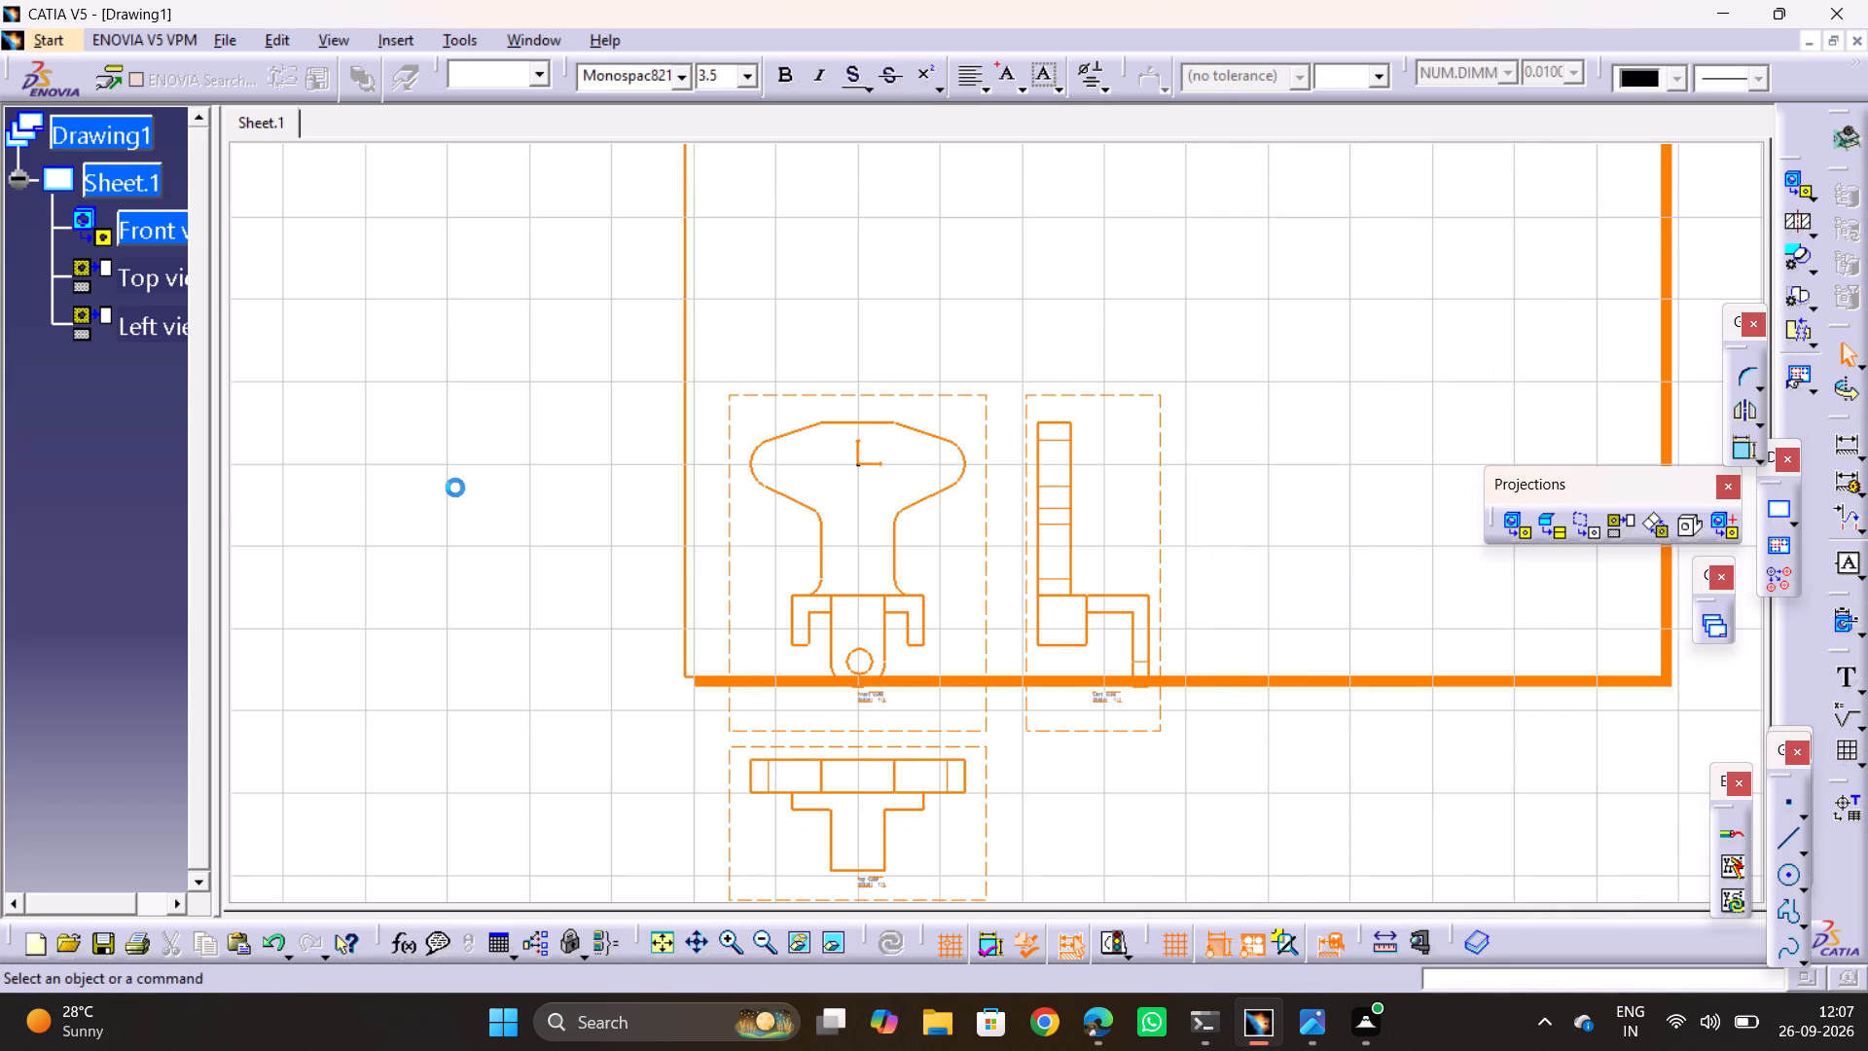
# Move the front view upward with its linked top and left views so that all three fit inside the A0 sheet border.
pyautogui.keyDown('ctrl'); pyautogui.moveTo(1760, 353); pyautogui.dragTo(1718, 447, button='middle'); pyautogui.keyUp('ctrl')
pyautogui.keyDown('ctrl'); pyautogui.moveTo(1297, 320); pyautogui.dragTo(1291, 431, button='middle'); pyautogui.keyUp('ctrl')
pyautogui.moveTo(1316, 377); pyautogui.dragTo(1279, 469, button='middle')
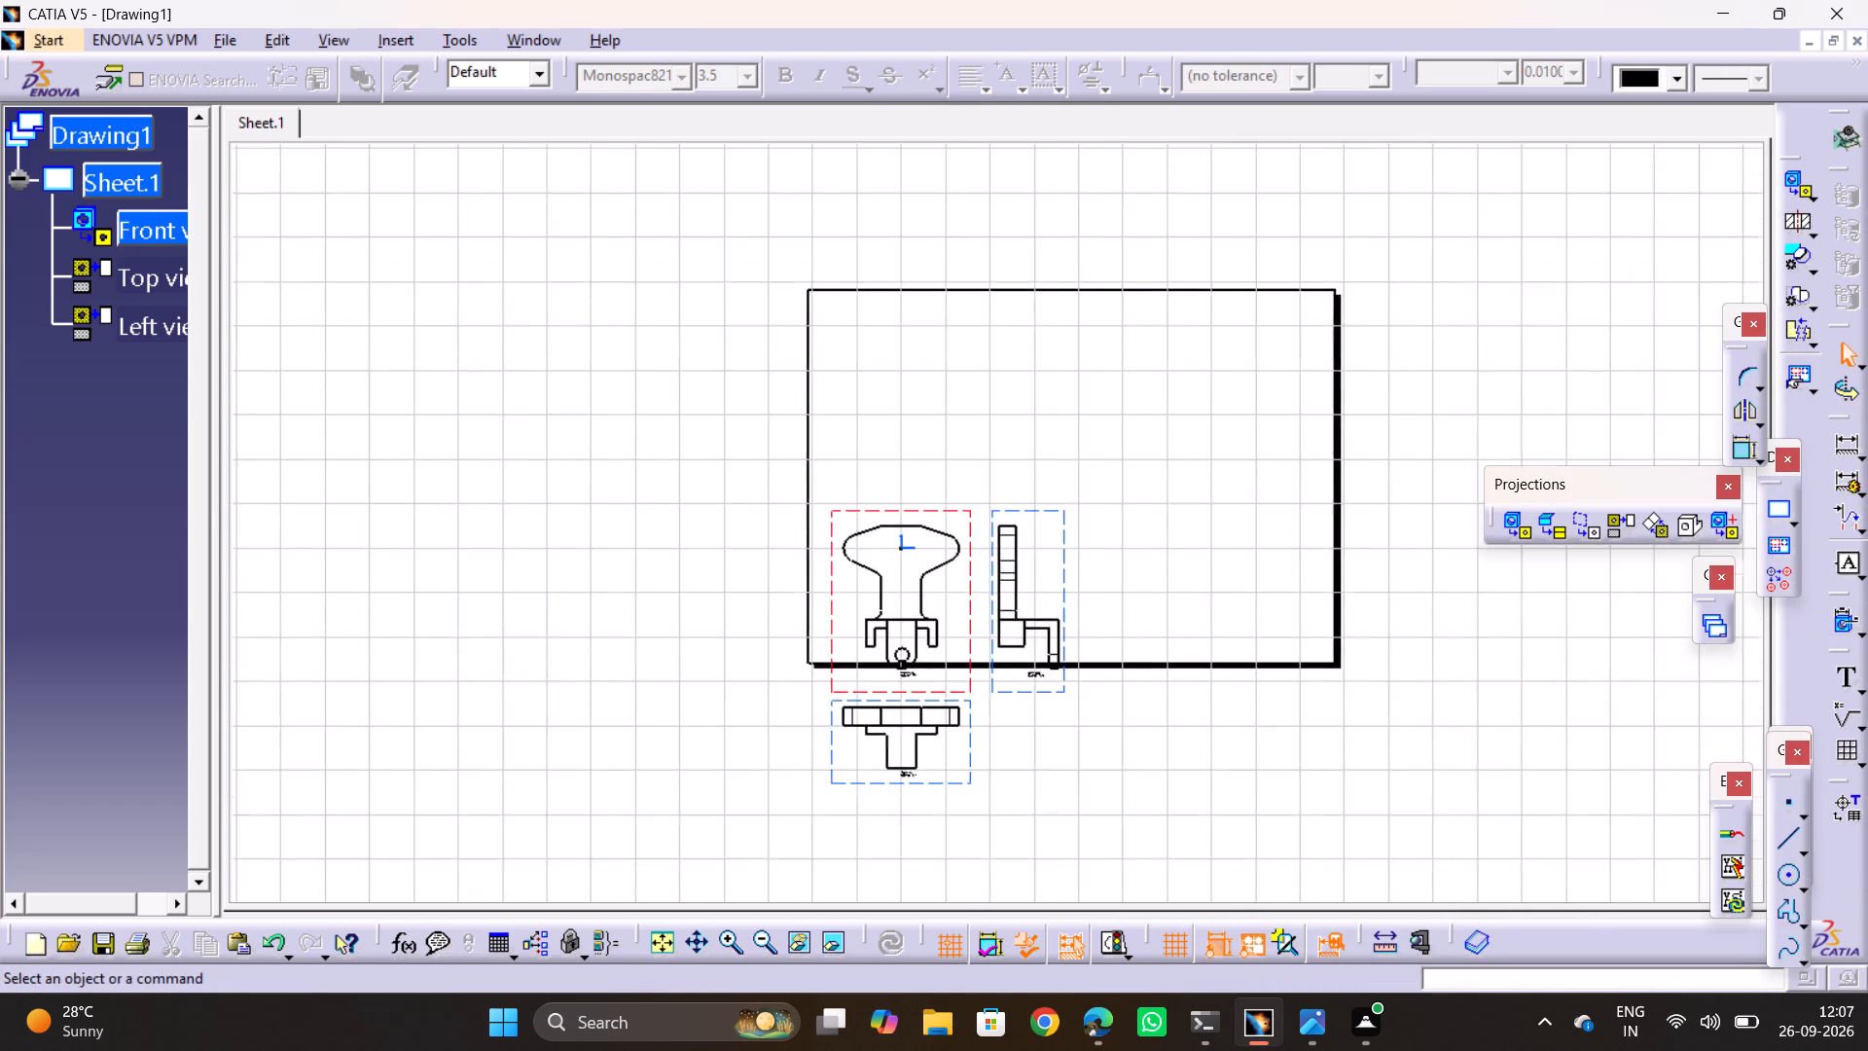
pyautogui.moveTo(1279, 469); pyautogui.dragTo(1212, 489, button='middle')
pyautogui.moveTo(875, 569); pyautogui.dragTo(895, 541)
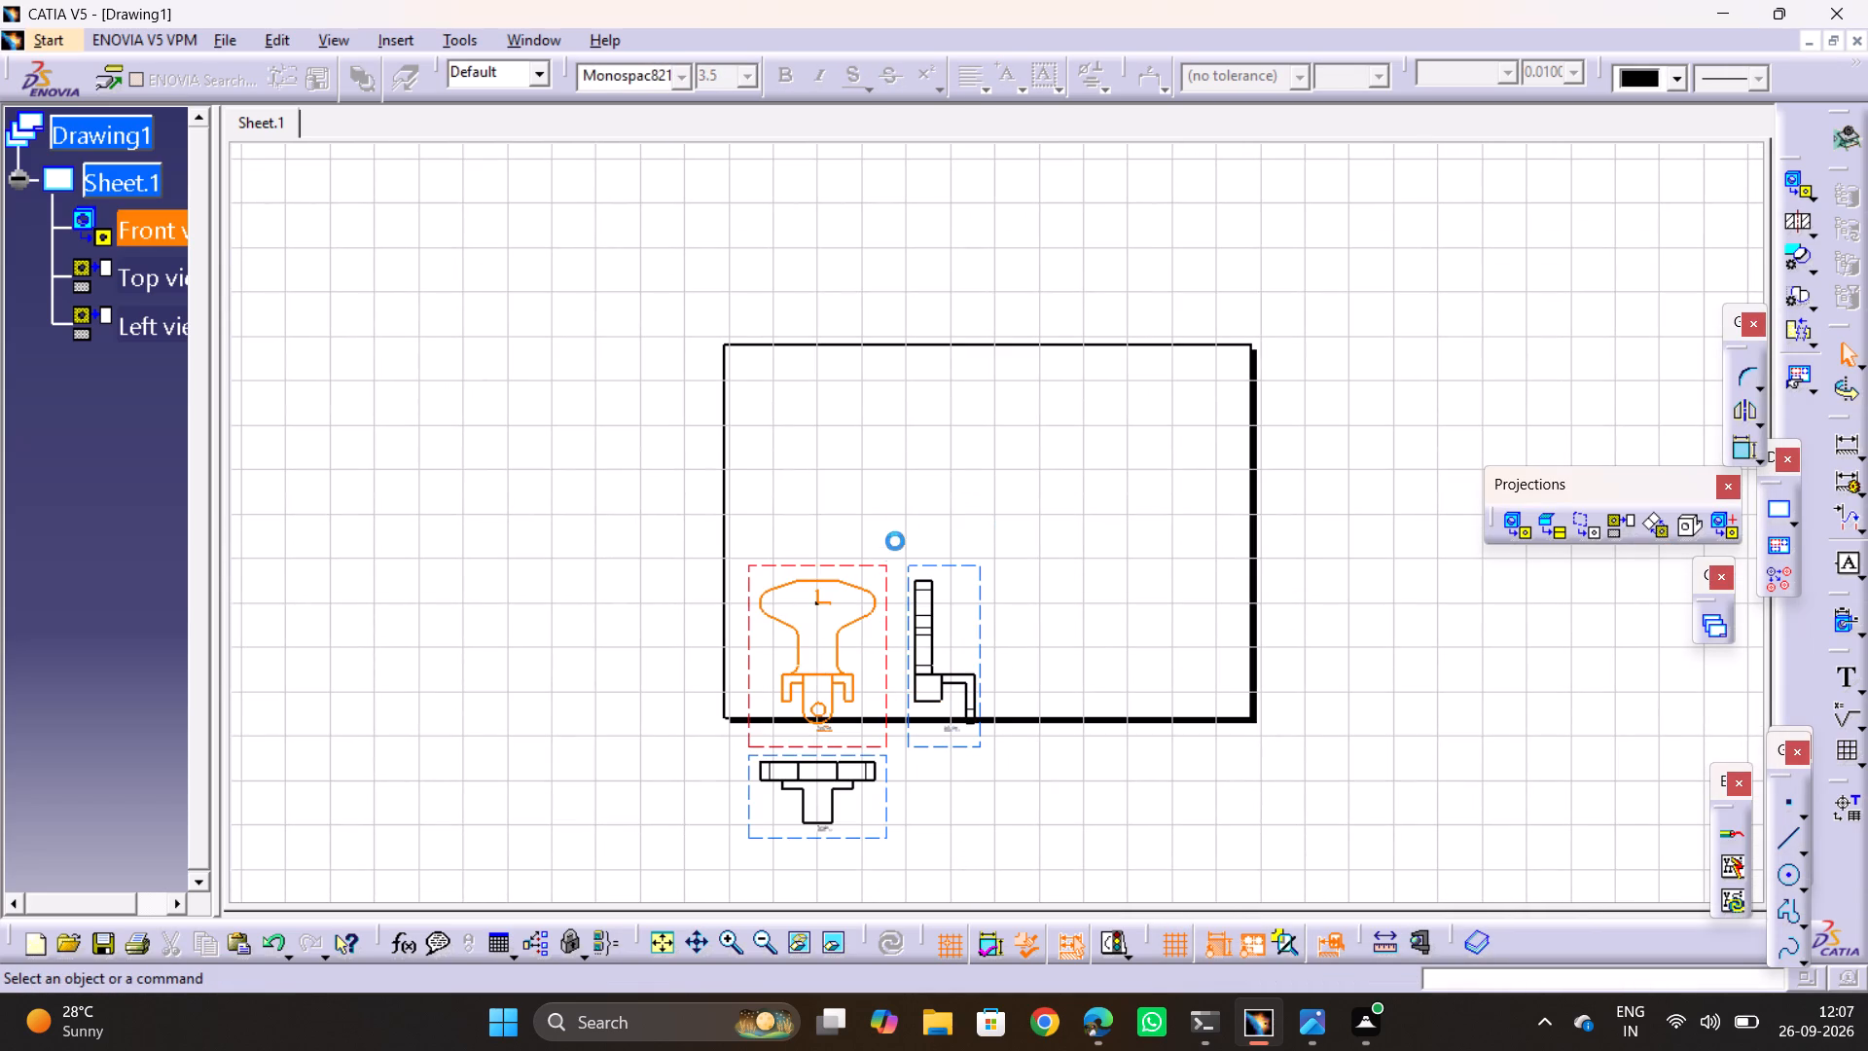
pyautogui.moveTo(895, 541); pyautogui.dragTo(916, 390)
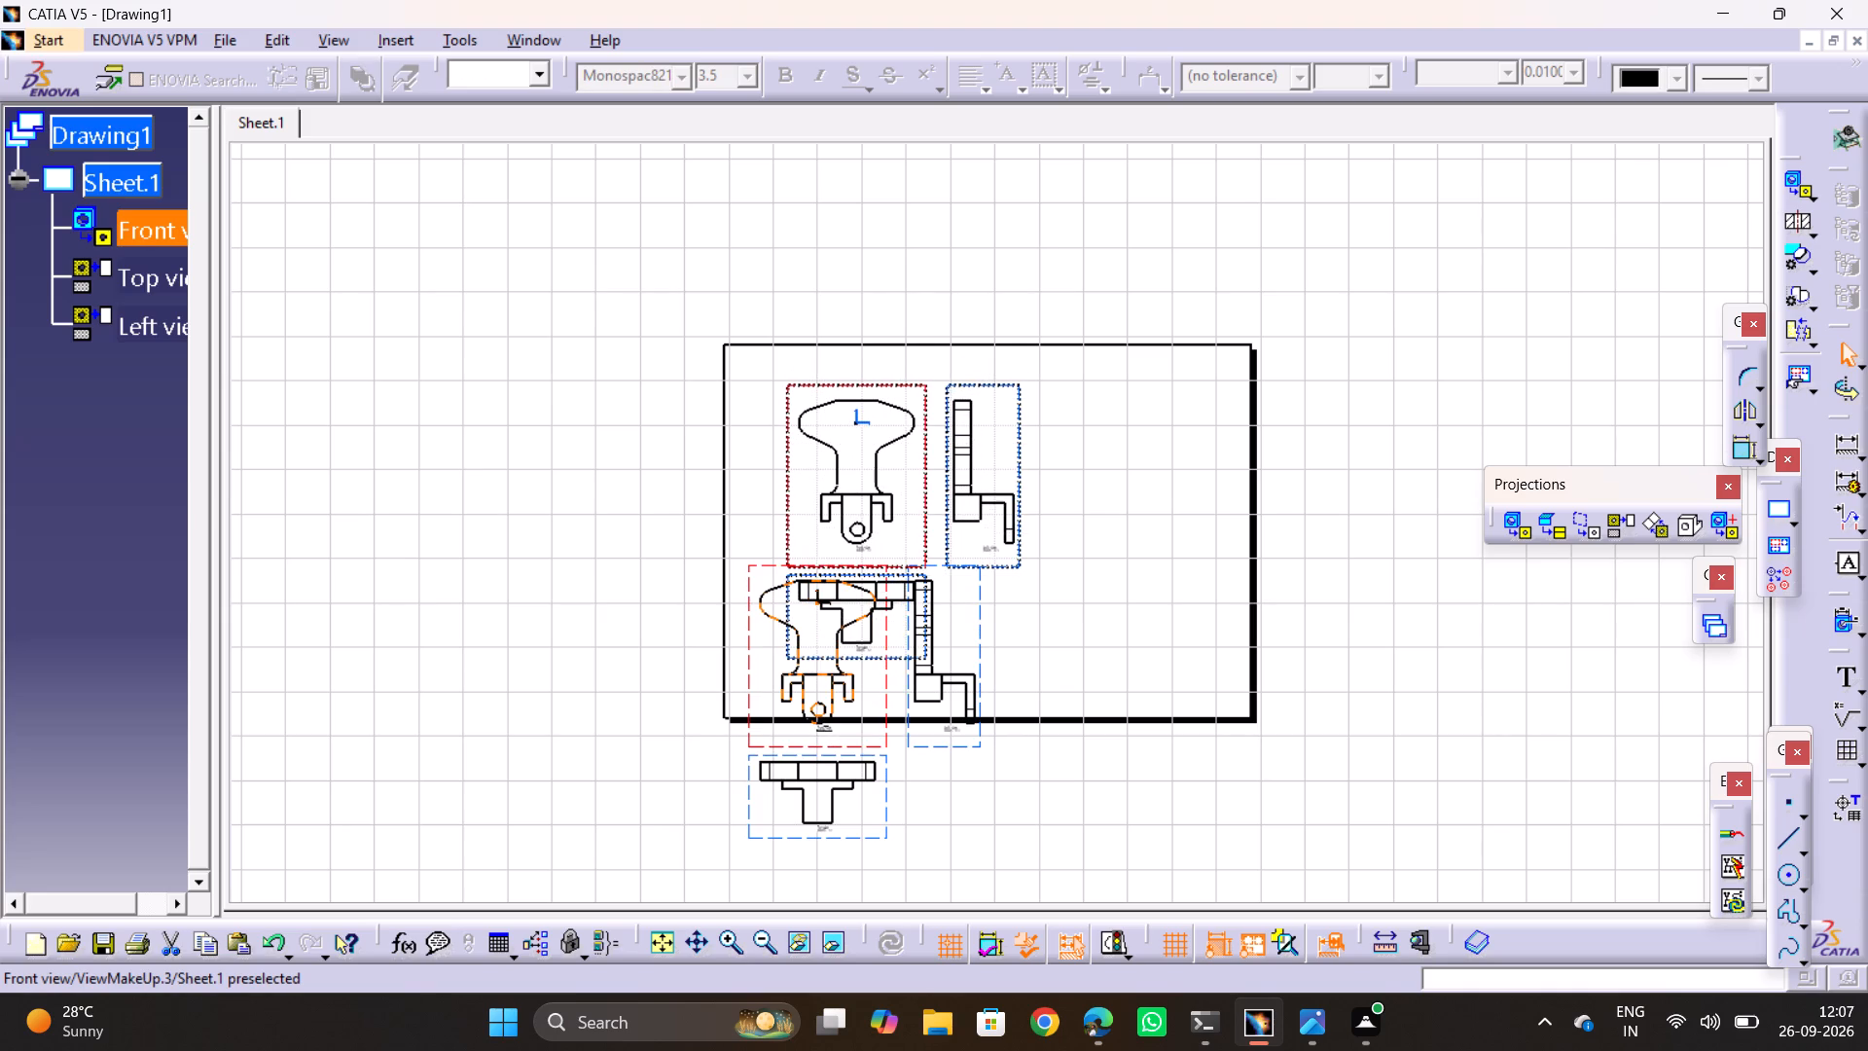
pyautogui.moveTo(916, 390); pyautogui.dragTo(890, 393)
pyautogui.click(352, 481)
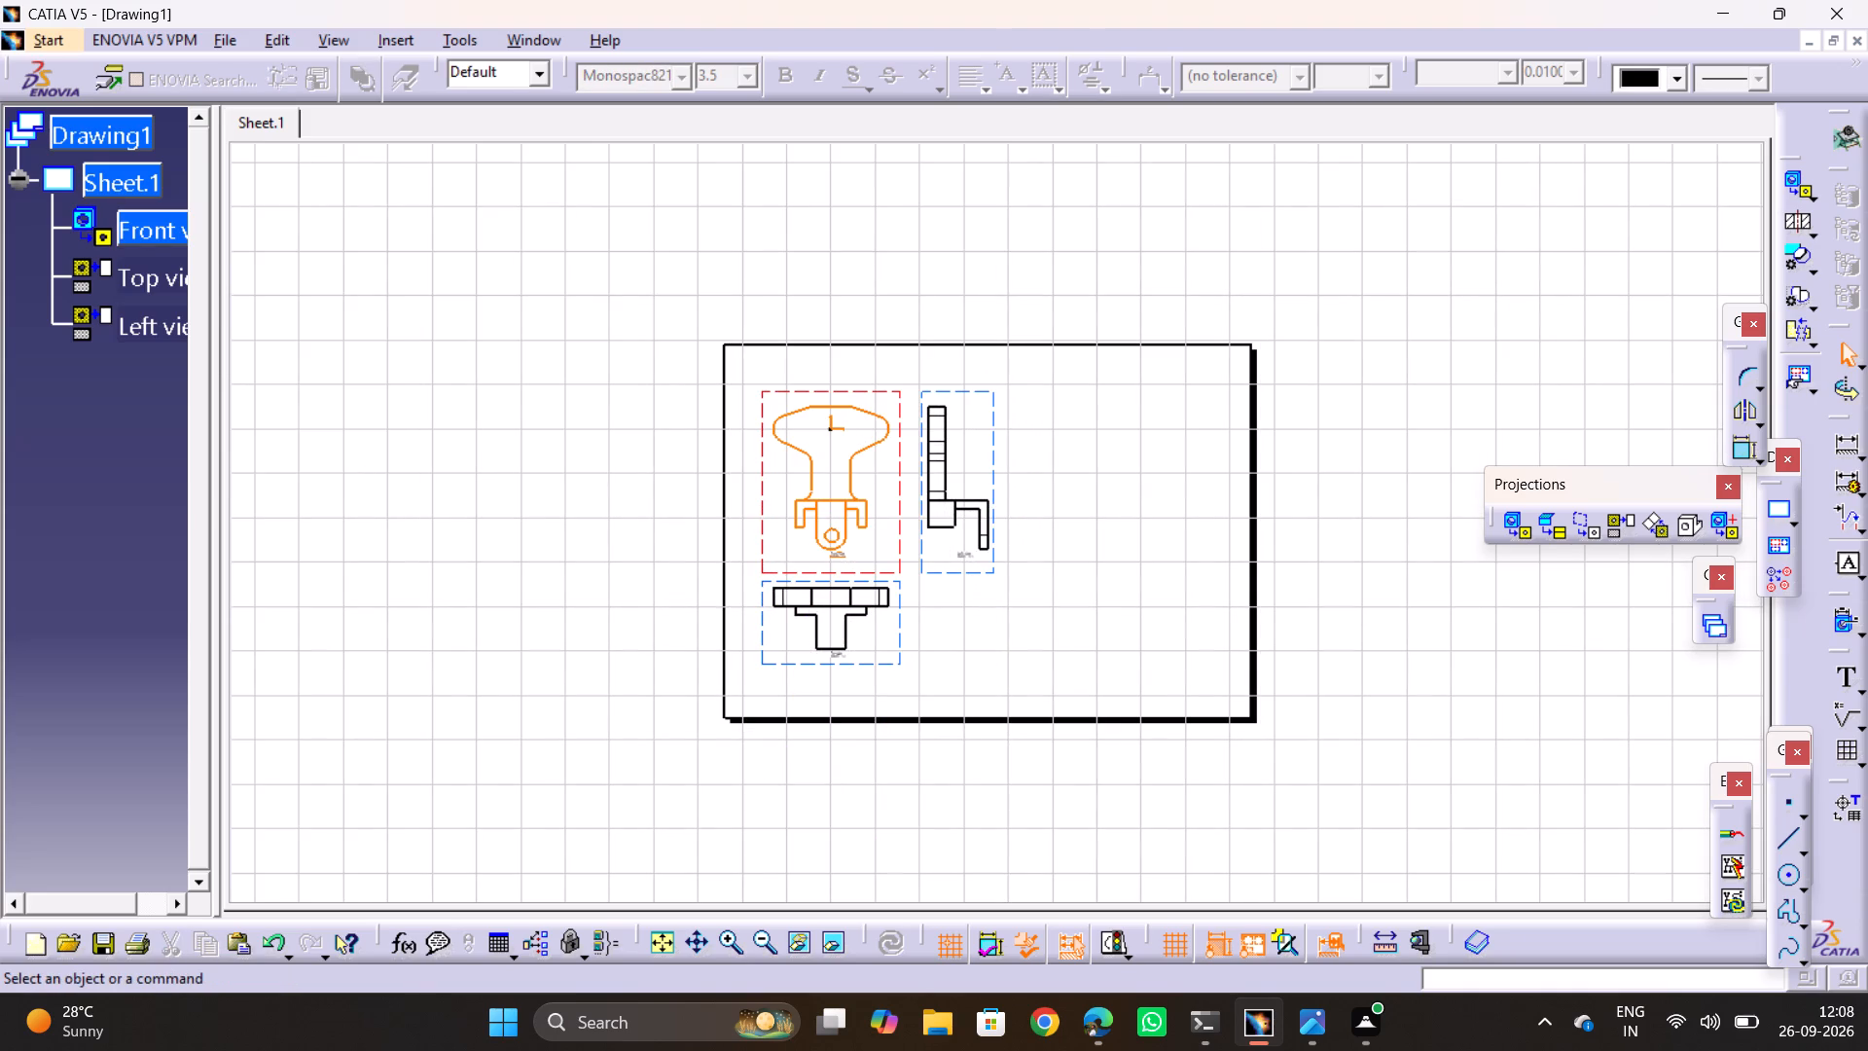
# Replace the top view with a bottom view projected above the front view.
pyautogui.keyDown('ctrl'); pyautogui.moveTo(907, 453); pyautogui.dragTo(932, 359, button='middle'); pyautogui.keyUp('ctrl')
pyautogui.moveTo(913, 514); pyautogui.dragTo(998, 551, button='middle')
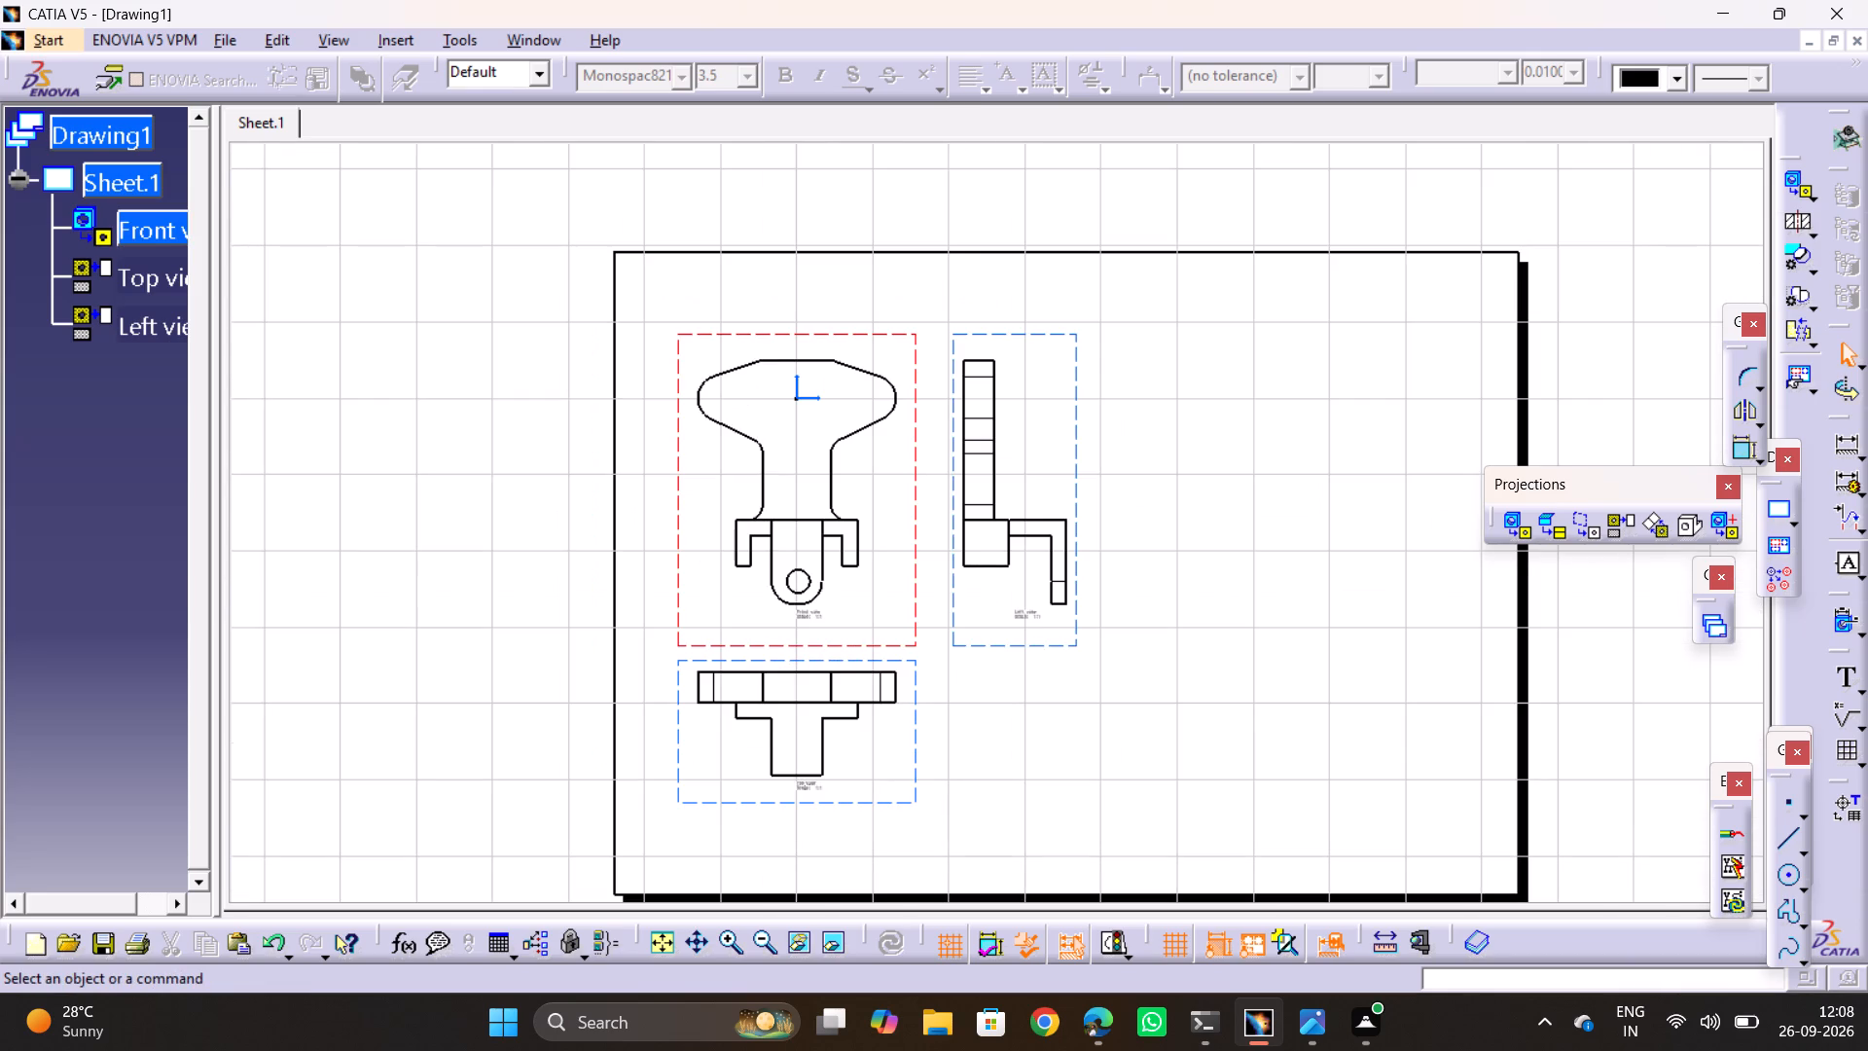
pyautogui.click(918, 797)
pyautogui.press('Delete')
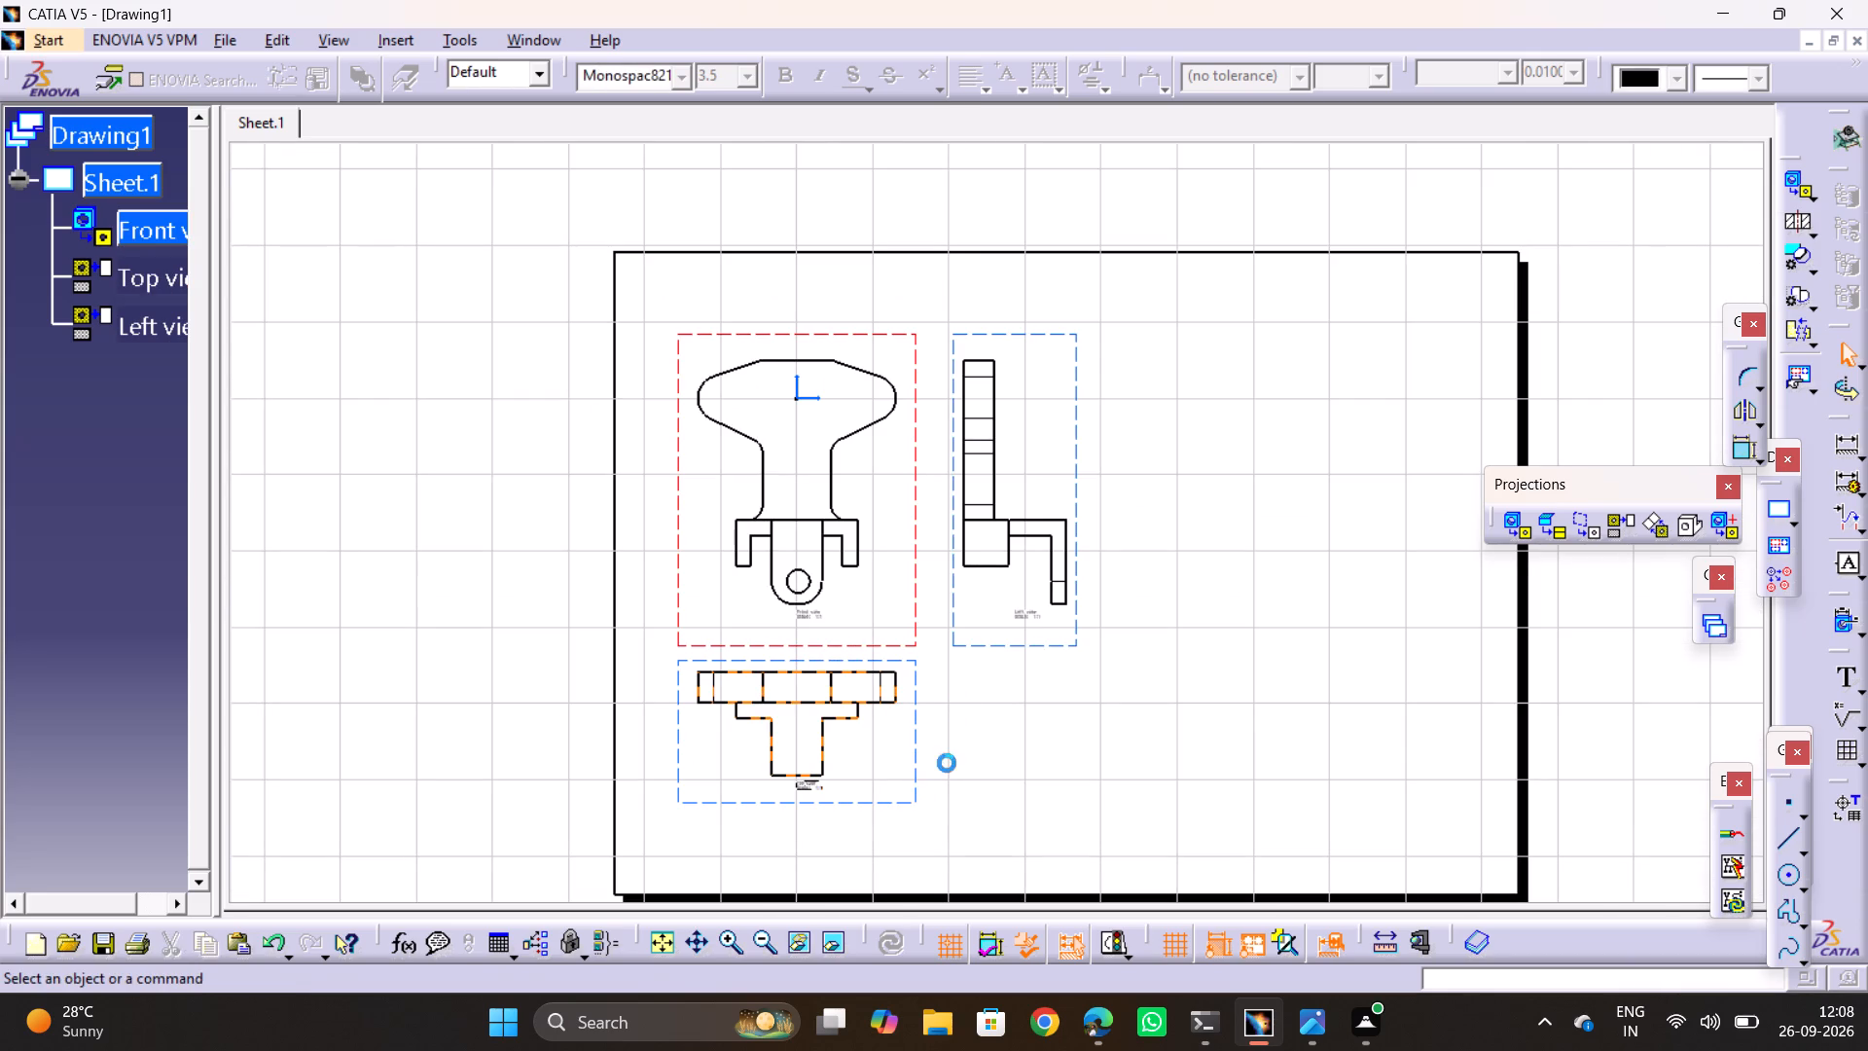
pyautogui.click(1628, 528)
pyautogui.click(803, 221)
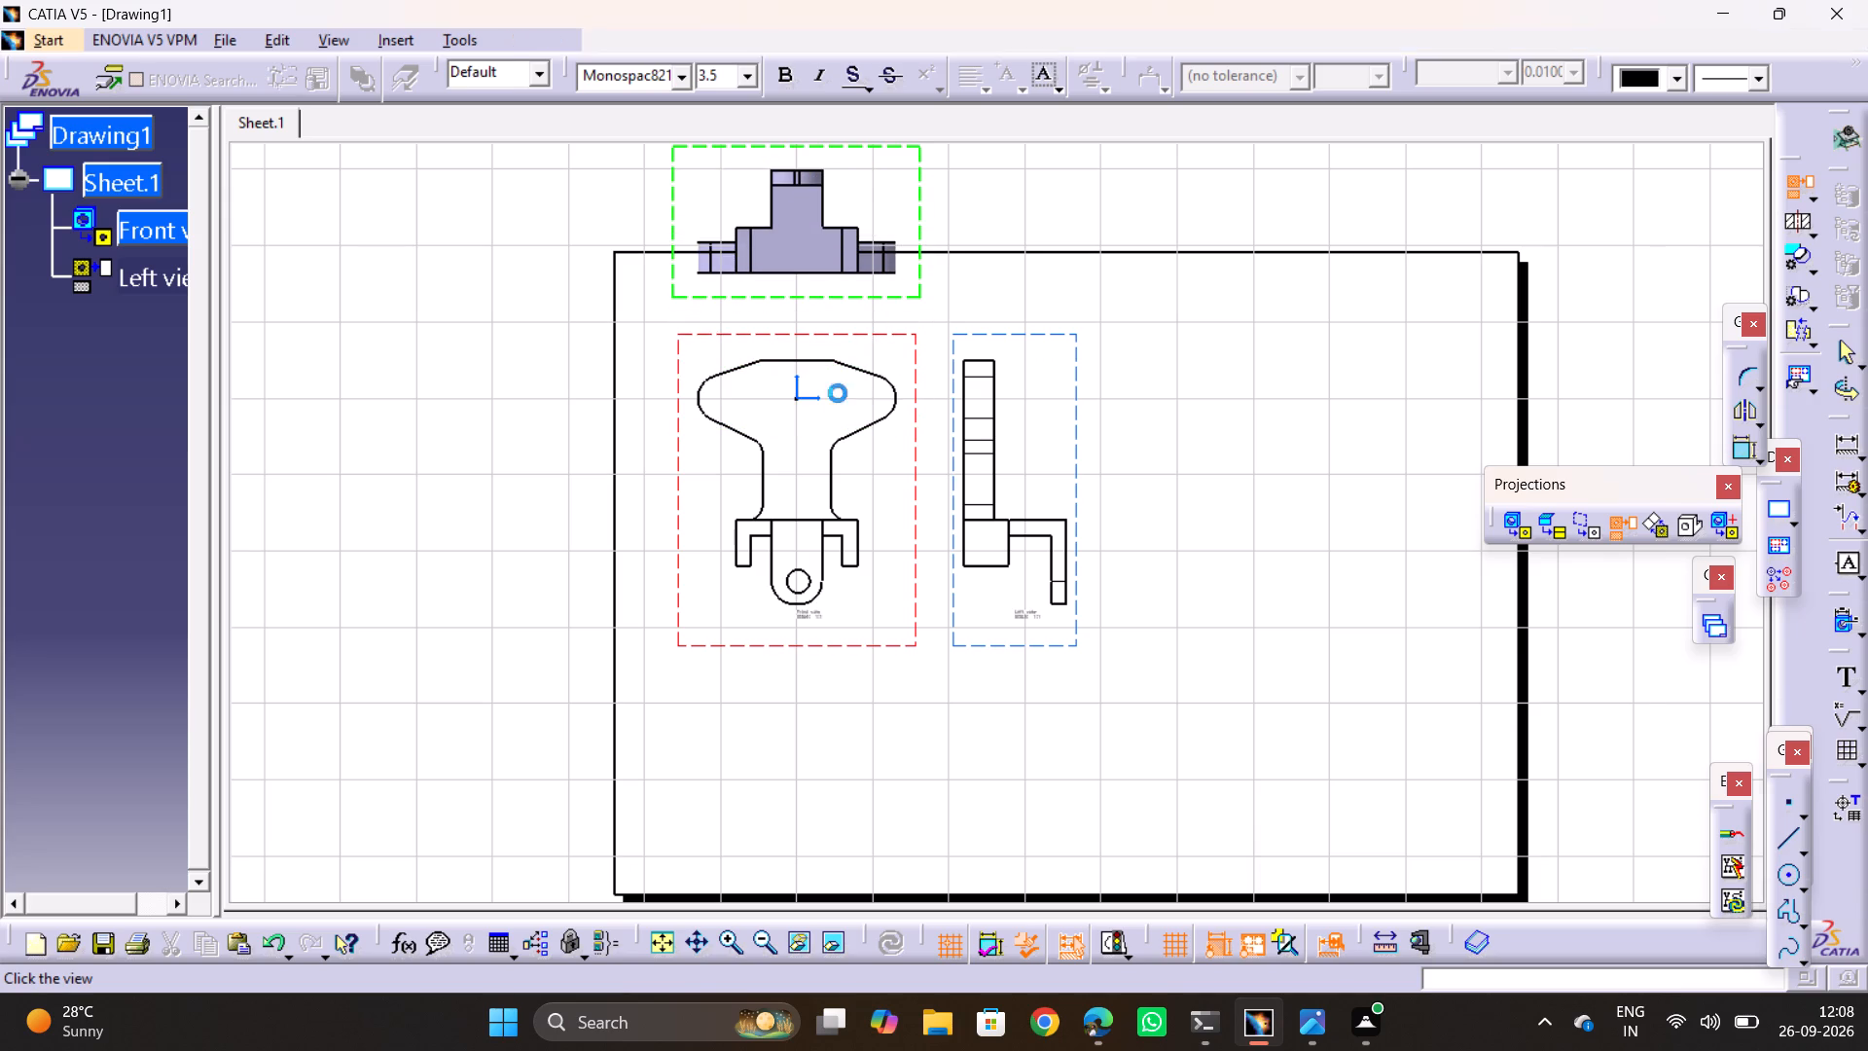
pyautogui.click(1362, 783)
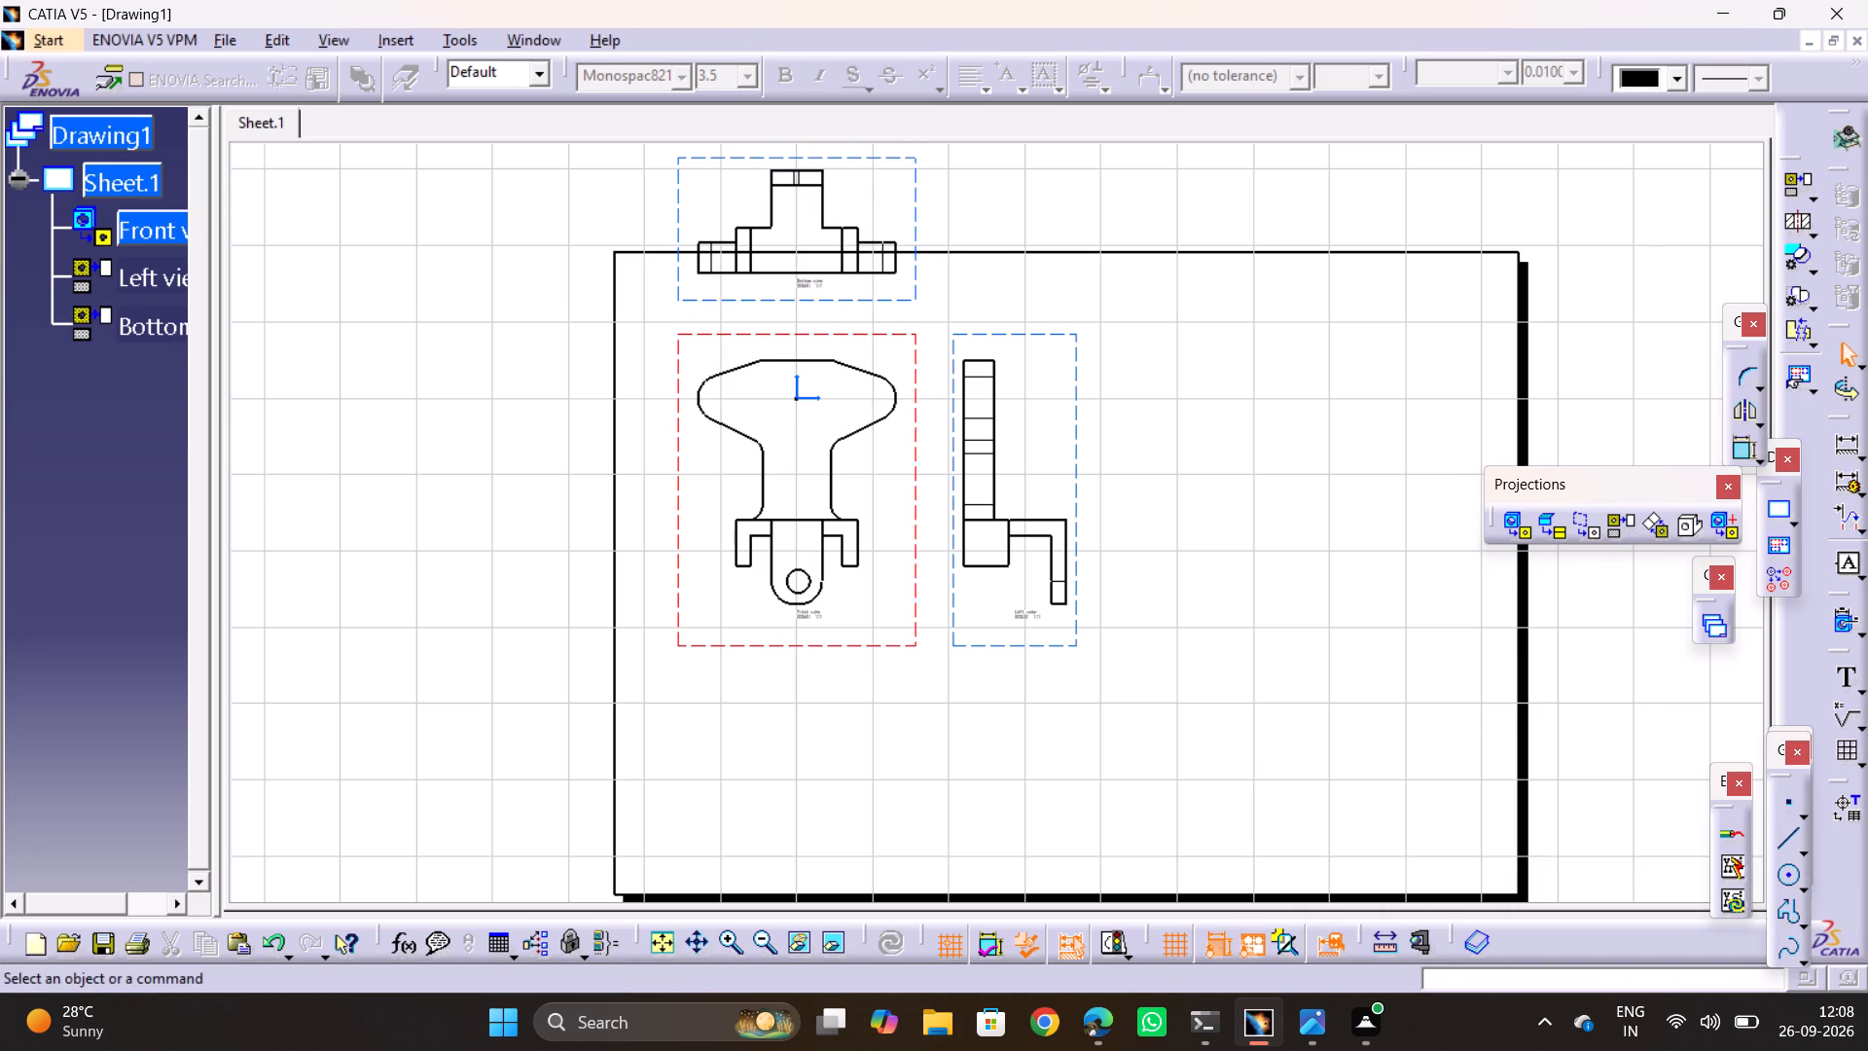
# Lower the front view near the sheet's bottom edge, place the bottom view near the top border, and shift the left view farther sideways.
pyautogui.moveTo(813, 647); pyautogui.dragTo(797, 859)
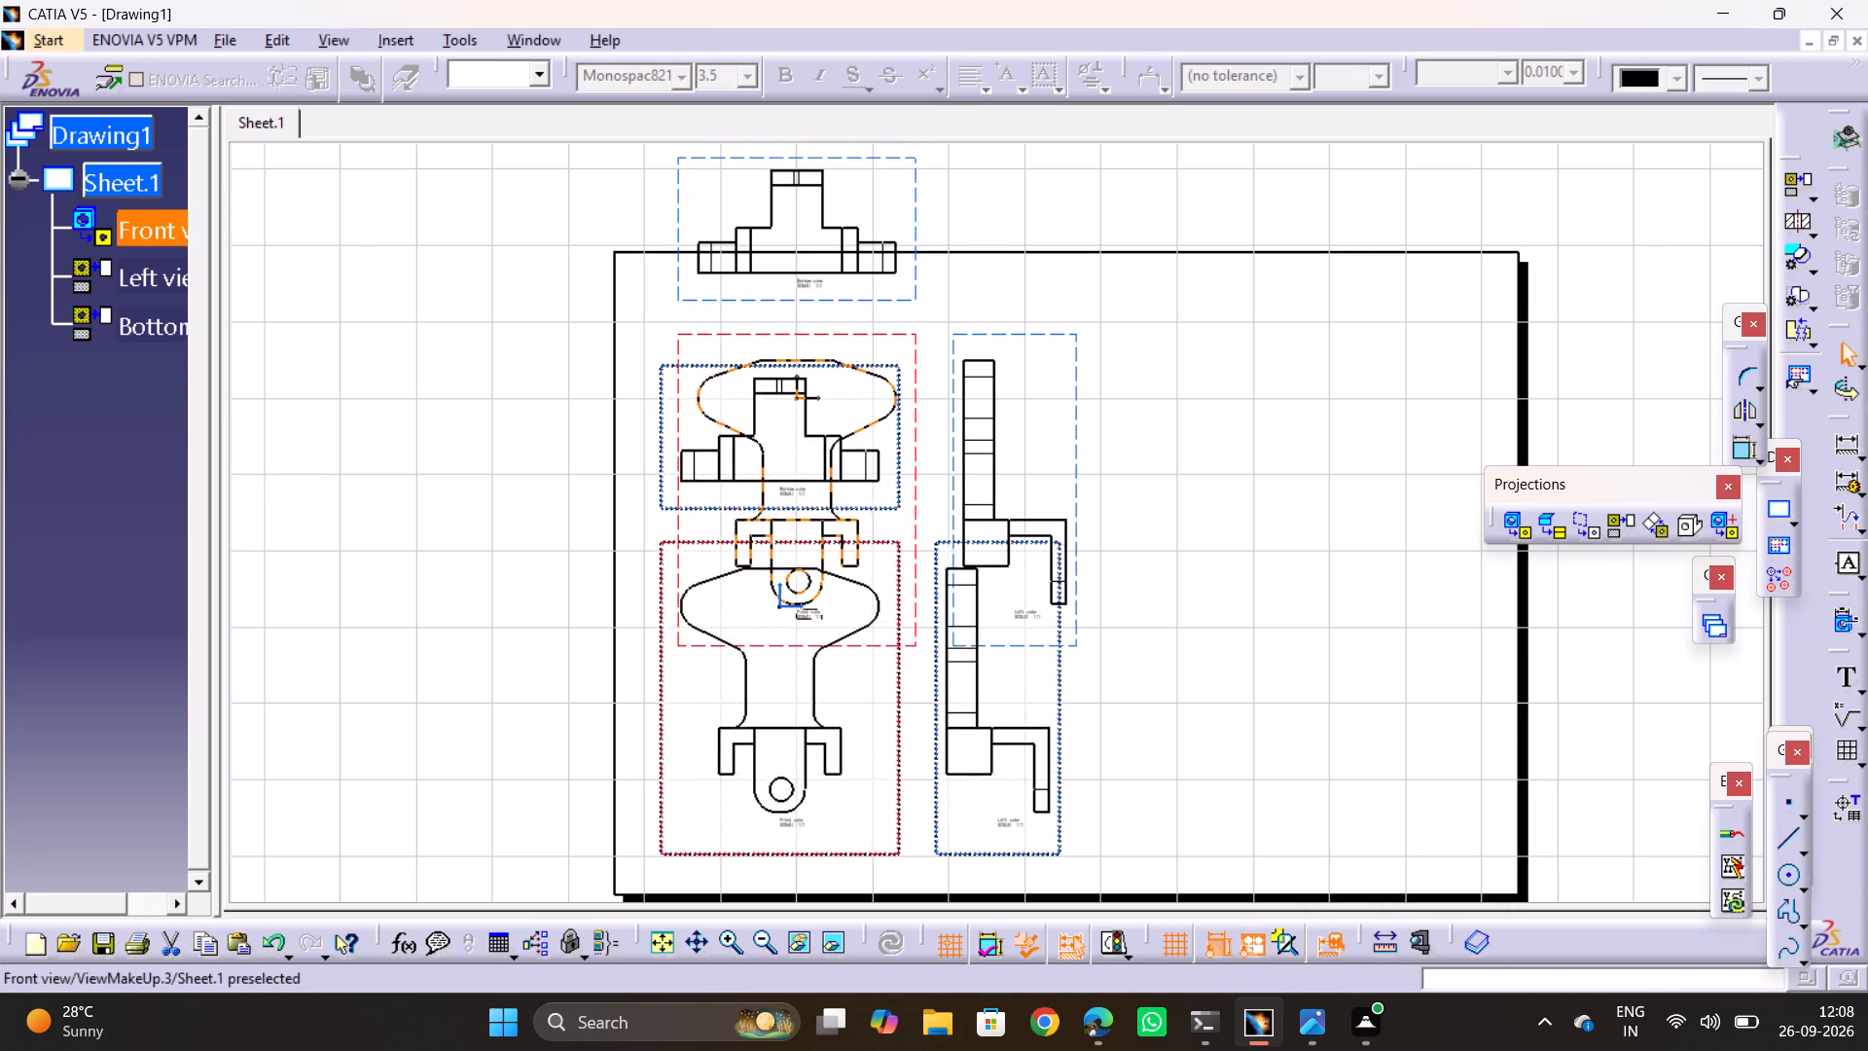
pyautogui.moveTo(797, 859); pyautogui.dragTo(796, 875)
pyautogui.click(454, 477)
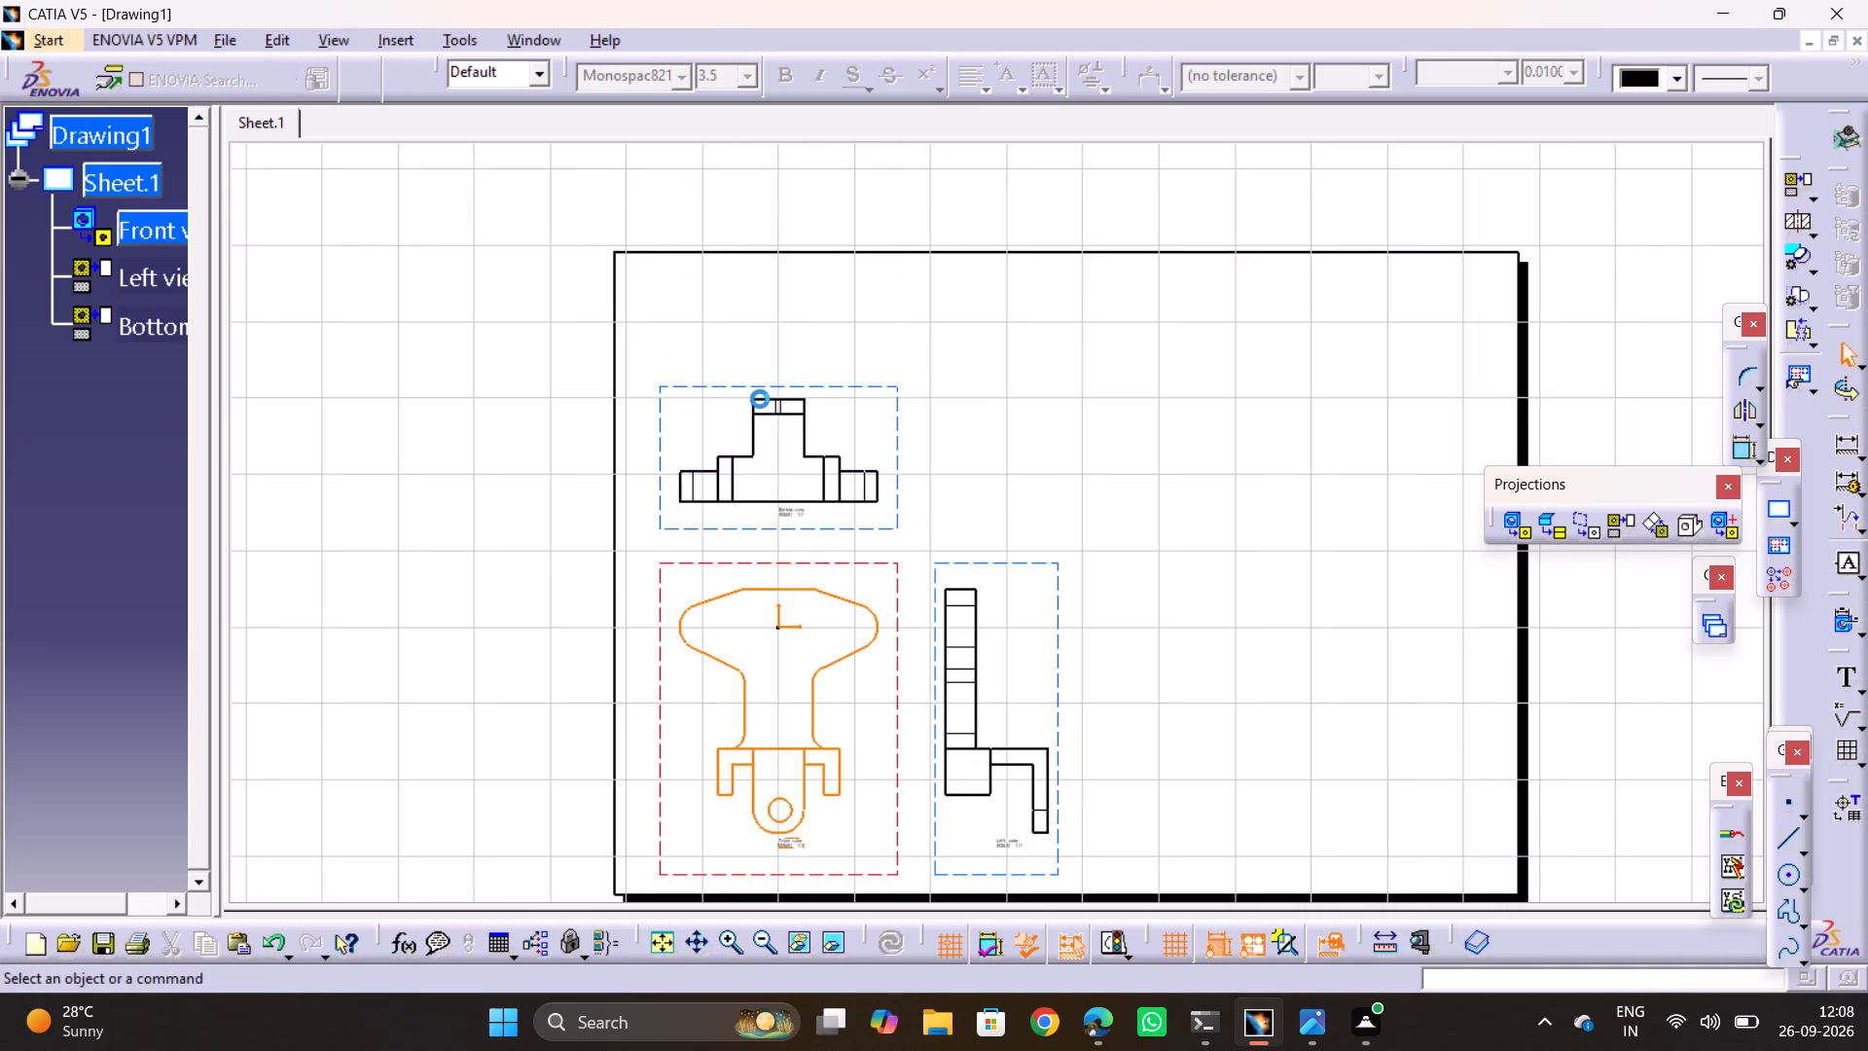
pyautogui.moveTo(775, 386); pyautogui.dragTo(796, 293)
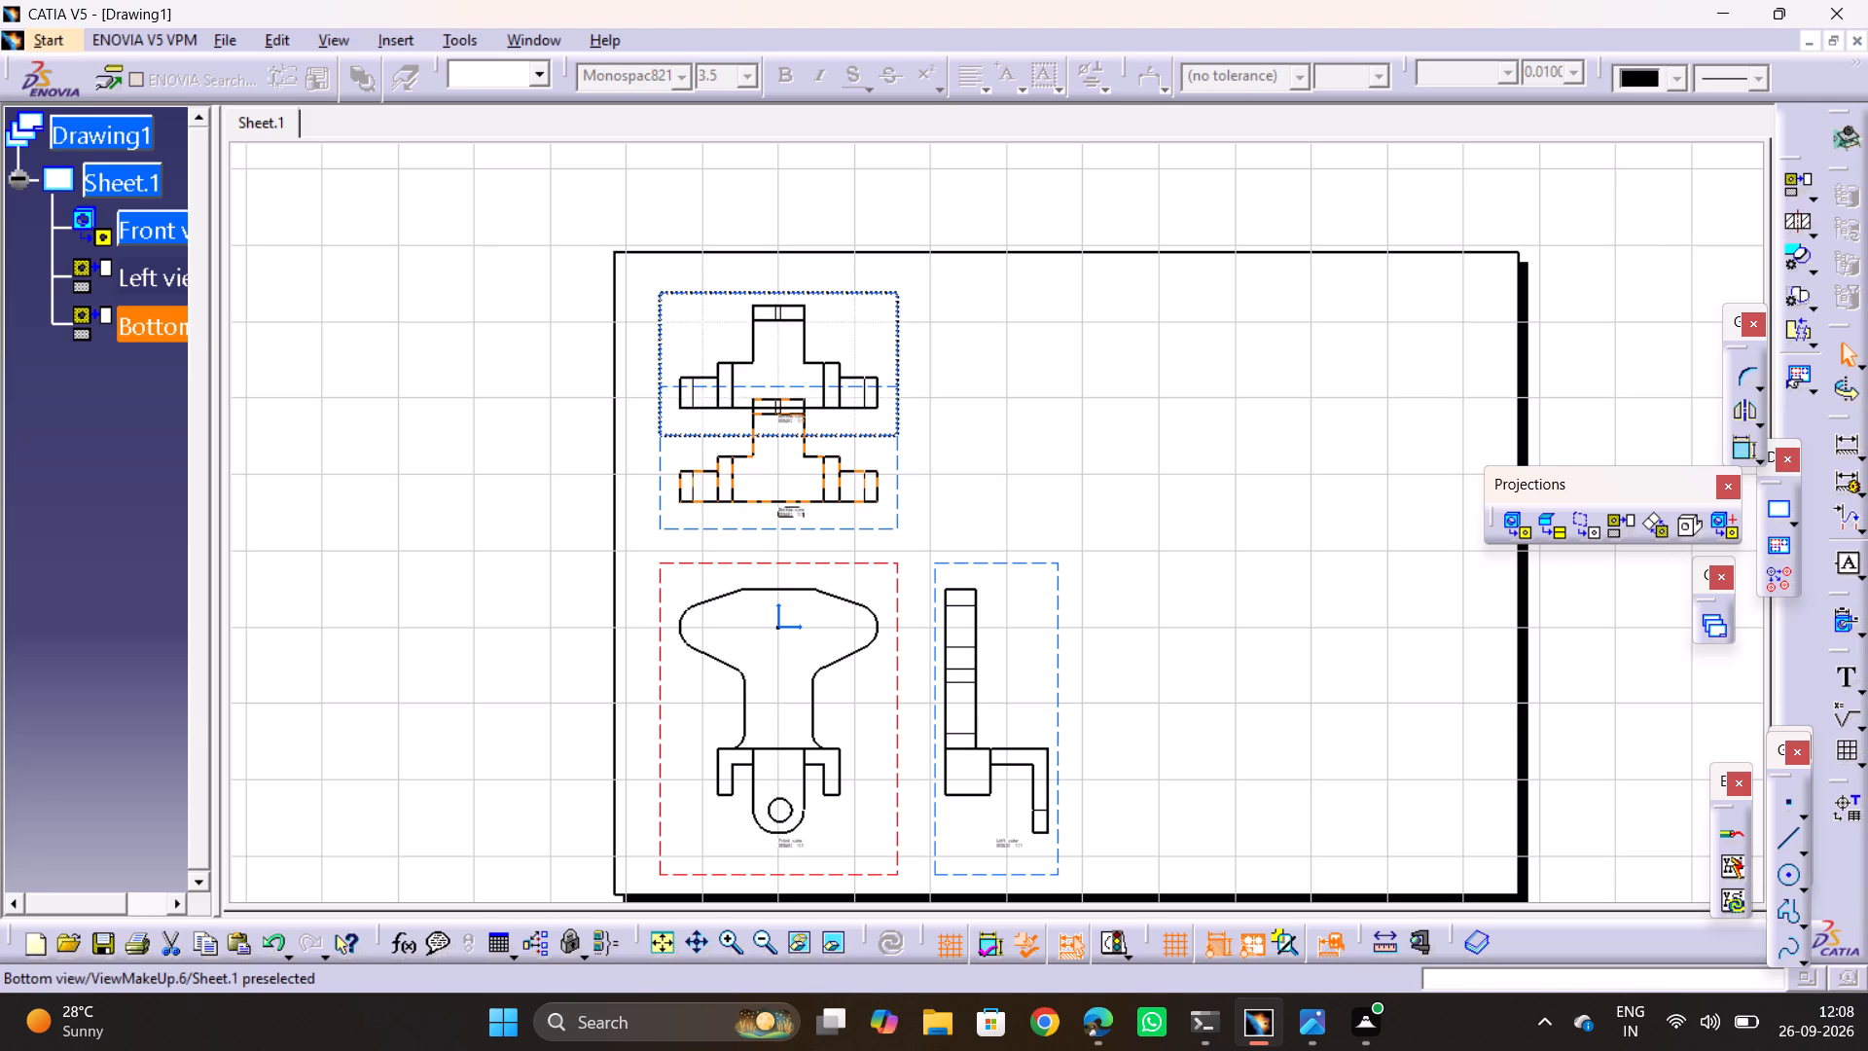
pyautogui.moveTo(796, 293); pyautogui.dragTo(799, 308)
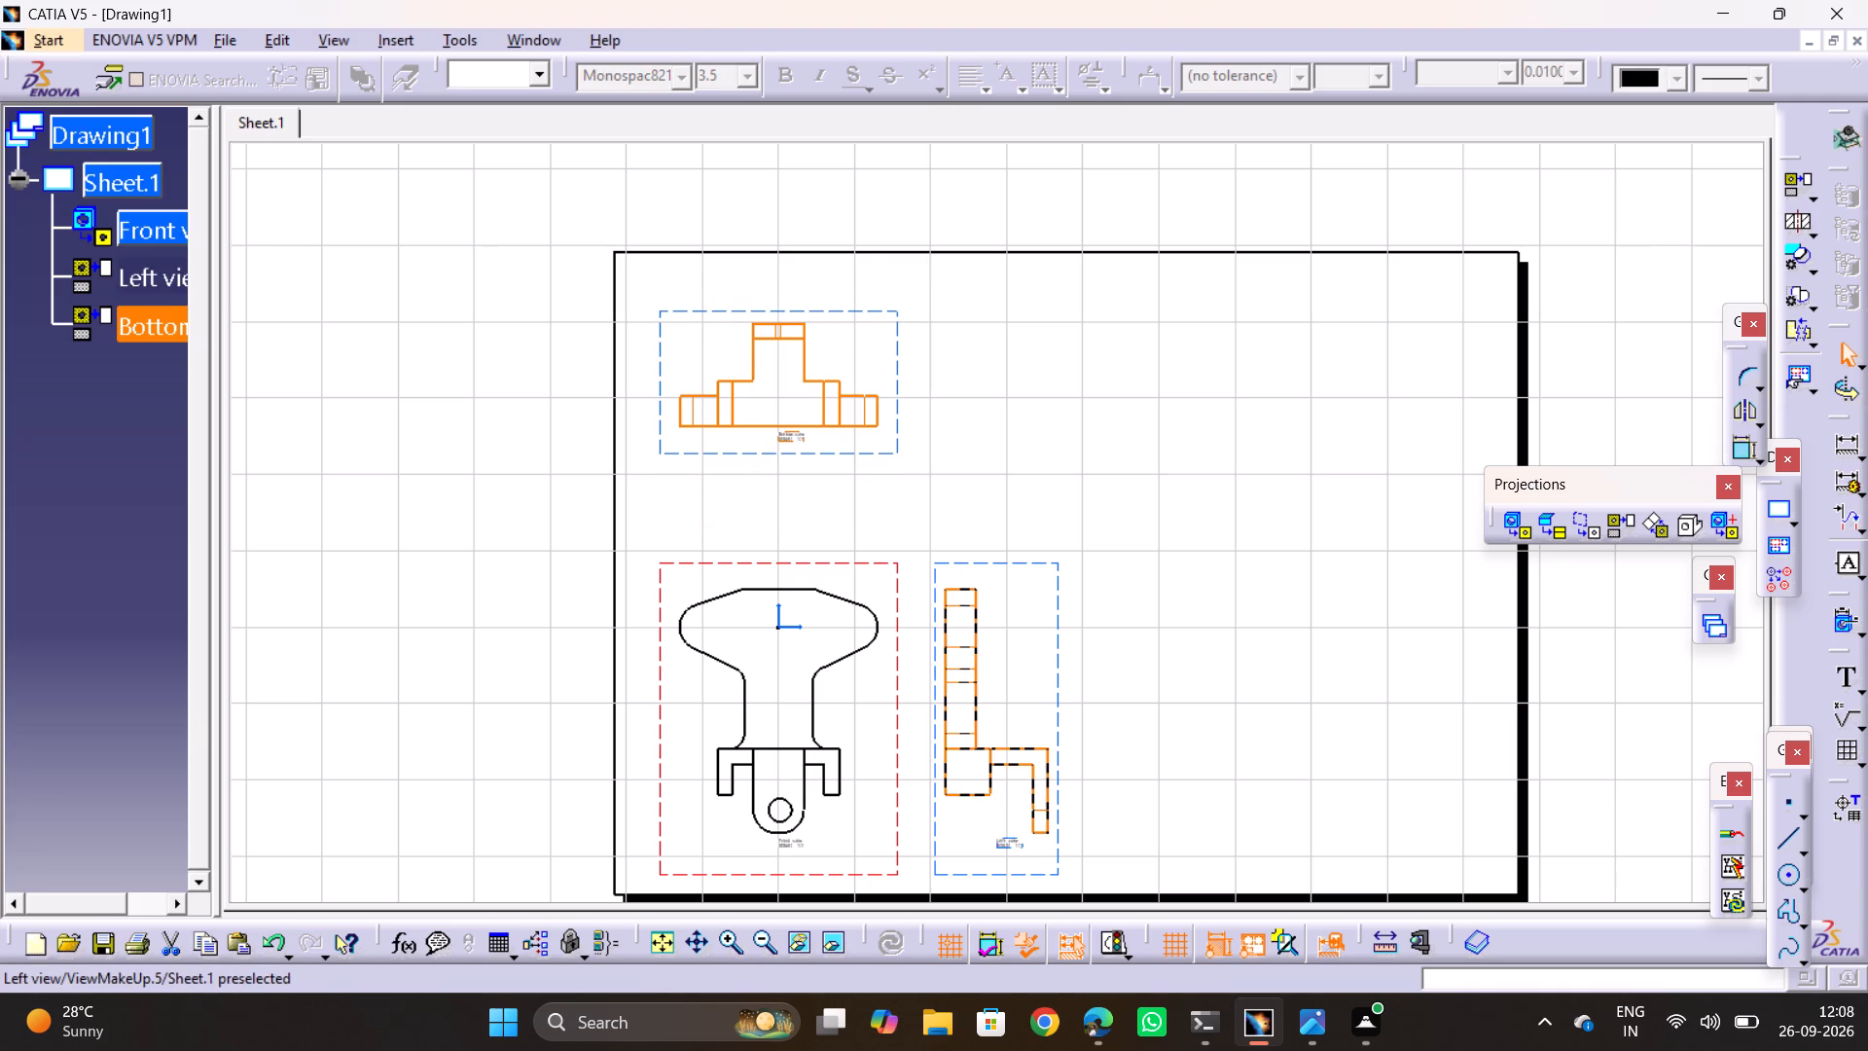
pyautogui.moveTo(1054, 710); pyautogui.dragTo(1277, 721)
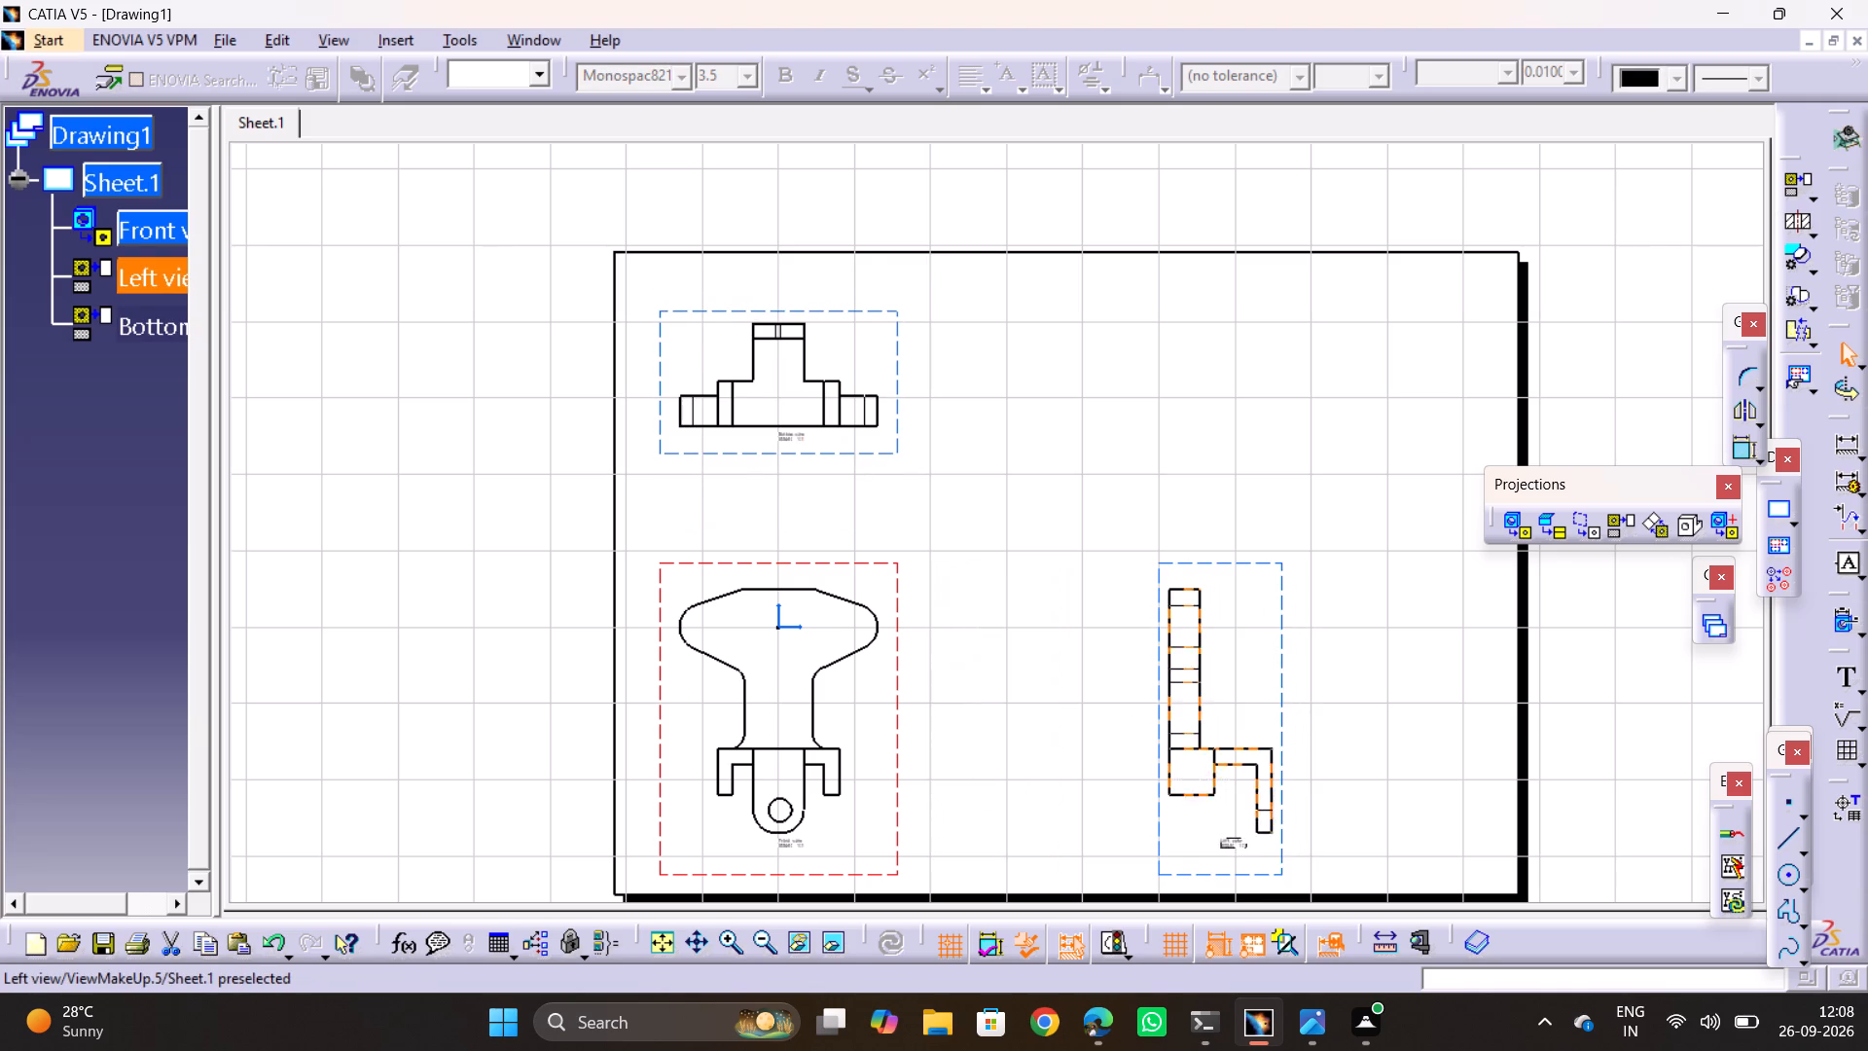
pyautogui.click(1251, 207)
# Generate an isometric view of the bracket from Product1, using the narrow end face of the base plate as reference, above and beyond the left view.
pyautogui.click(1696, 523)
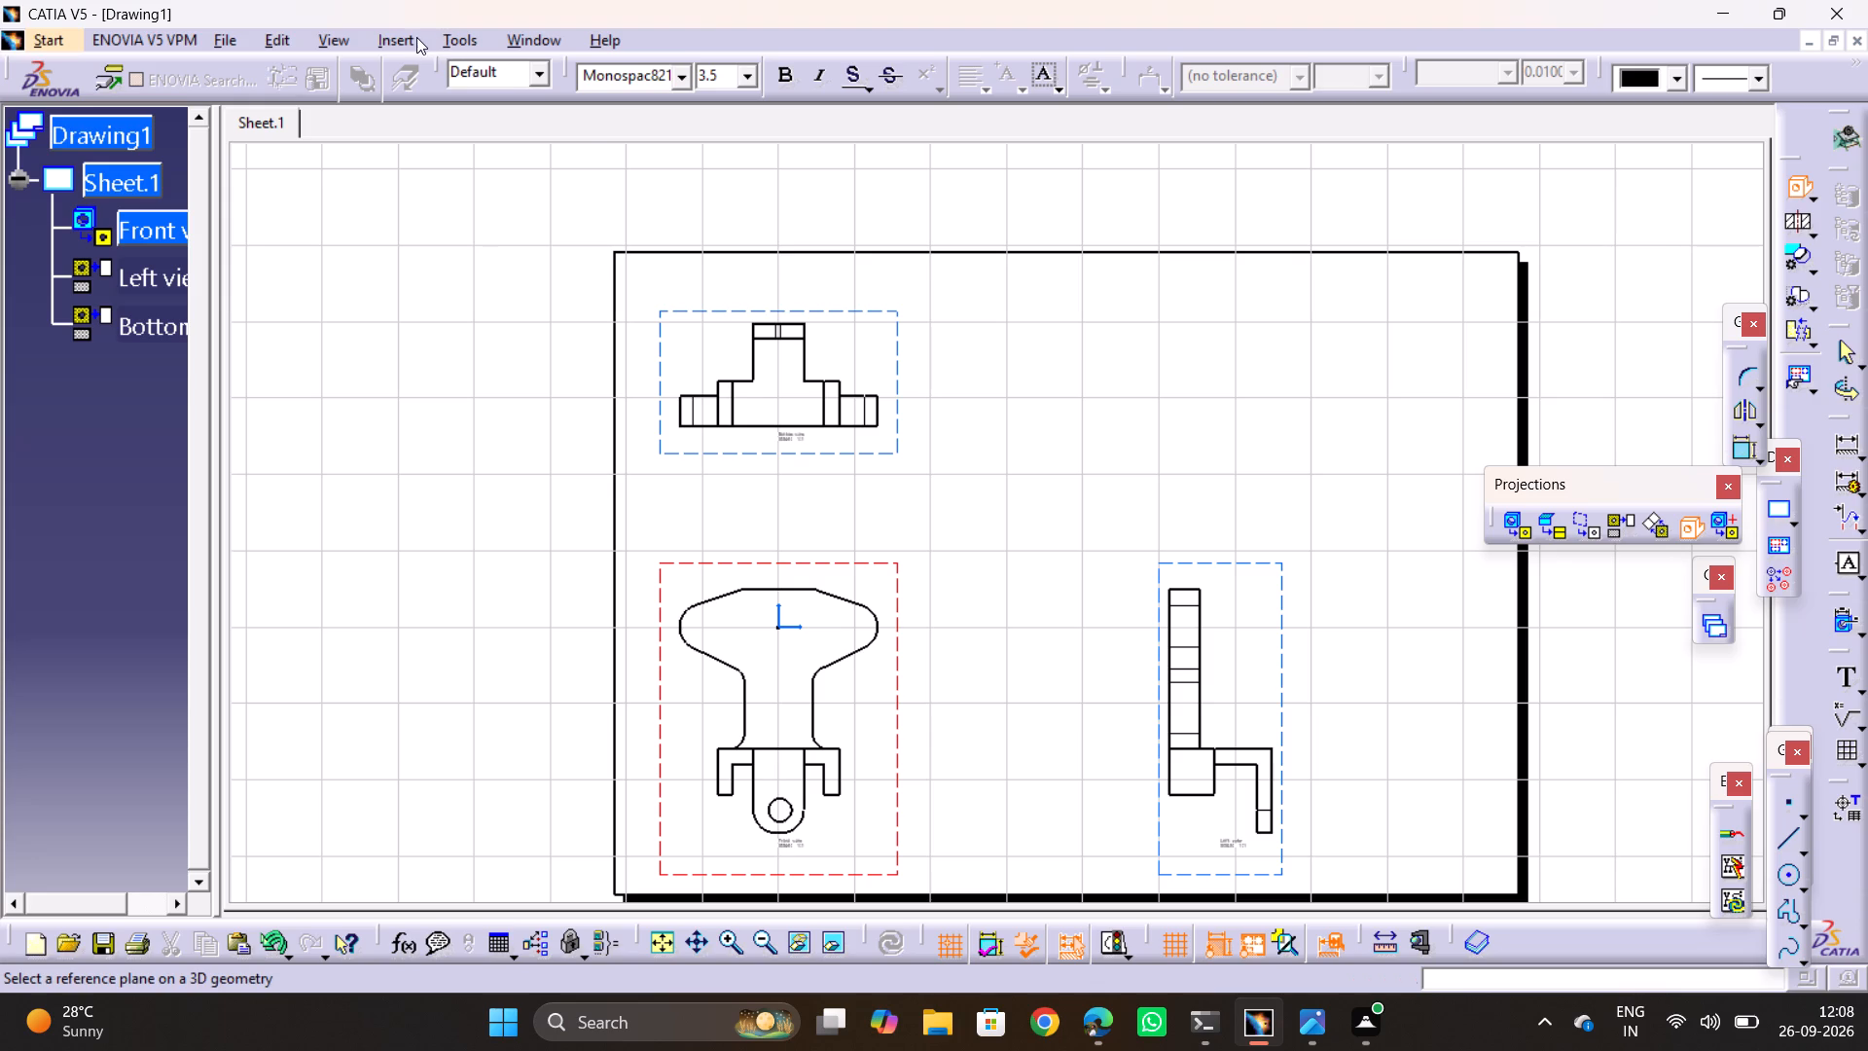
pyautogui.click(531, 42)
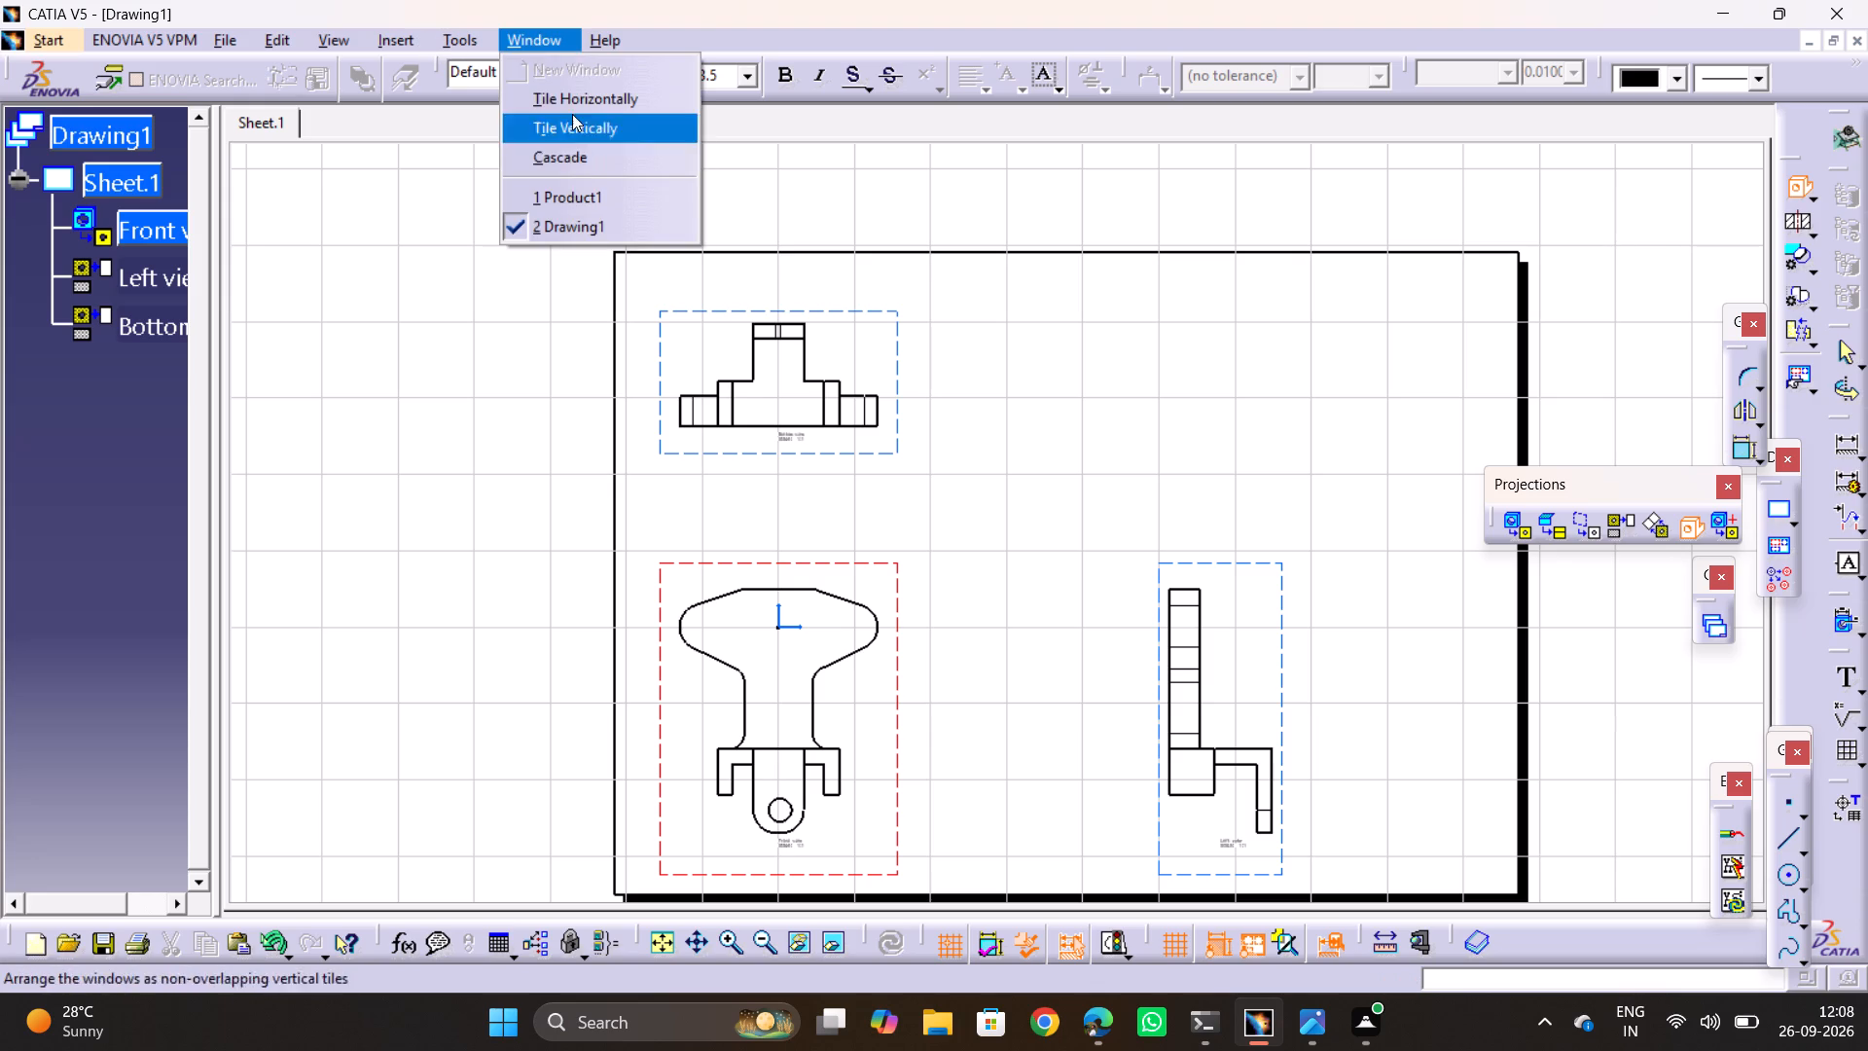
pyautogui.click(572, 201)
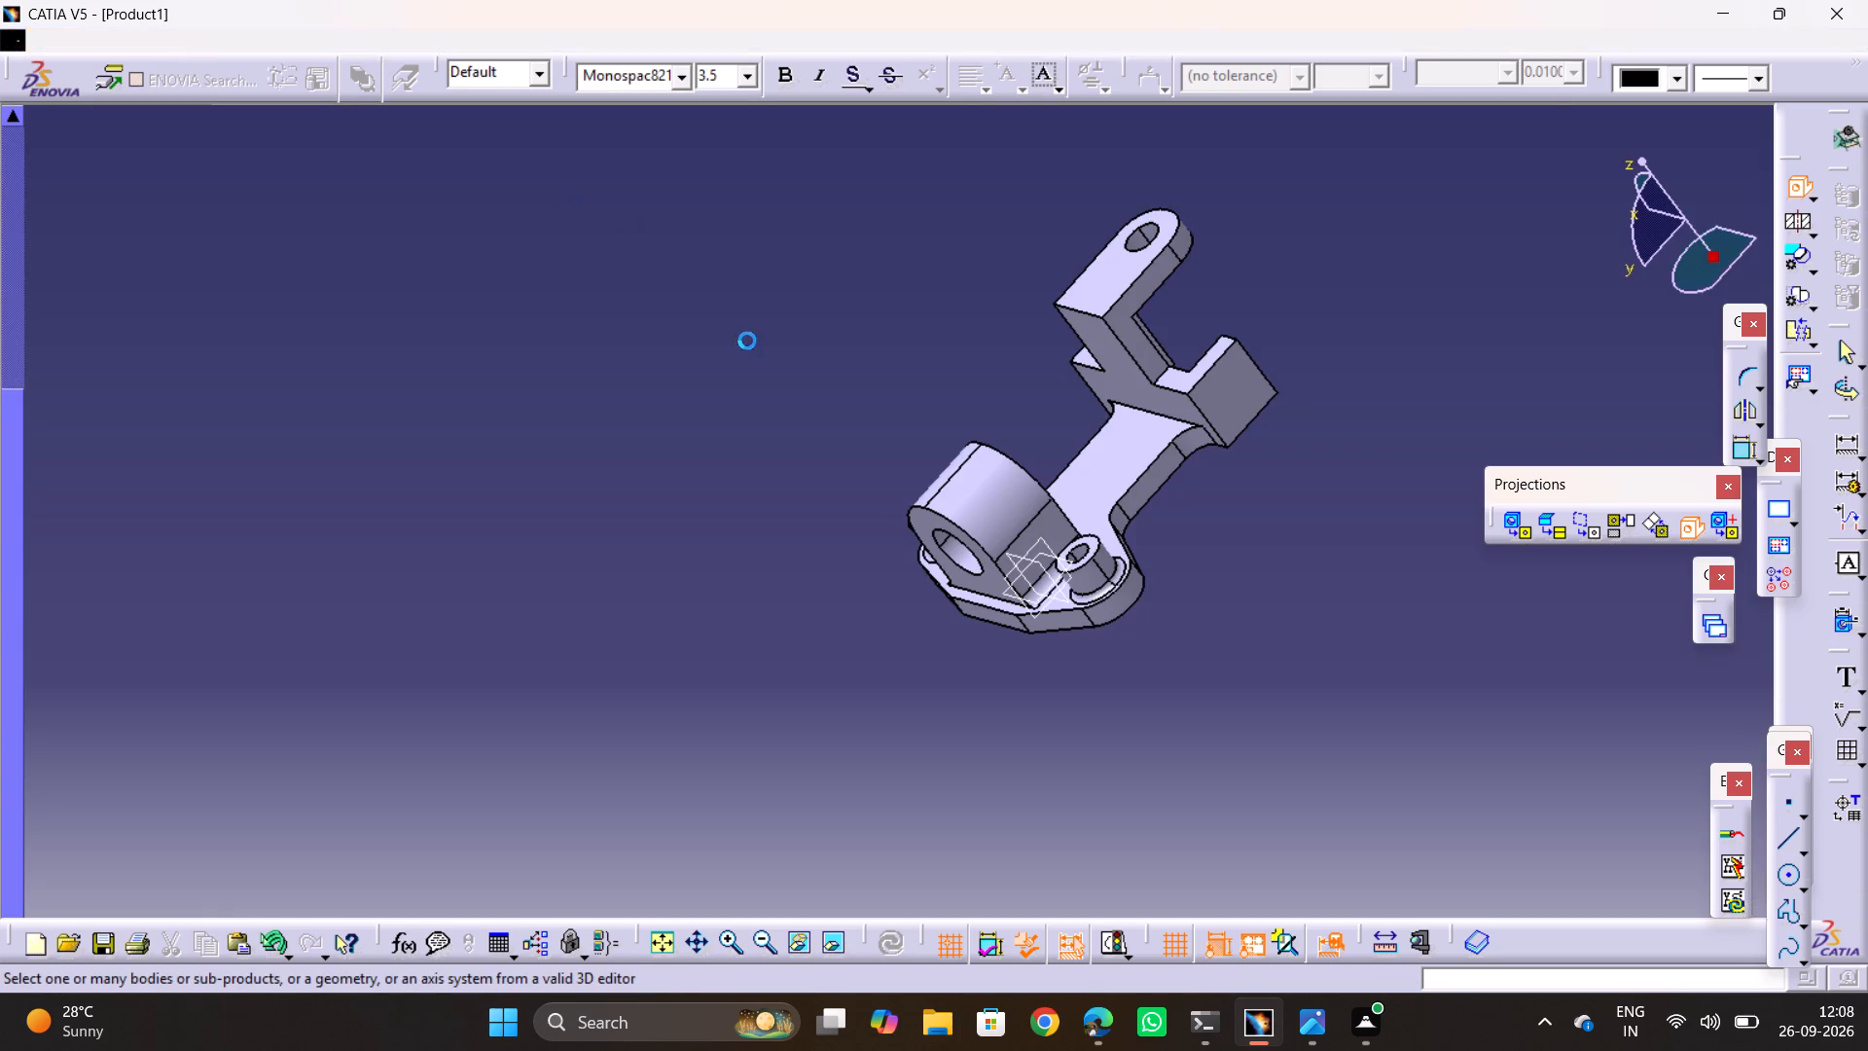
pyautogui.moveTo(1019, 461); pyautogui.dragTo(1143, 519, button='middle')
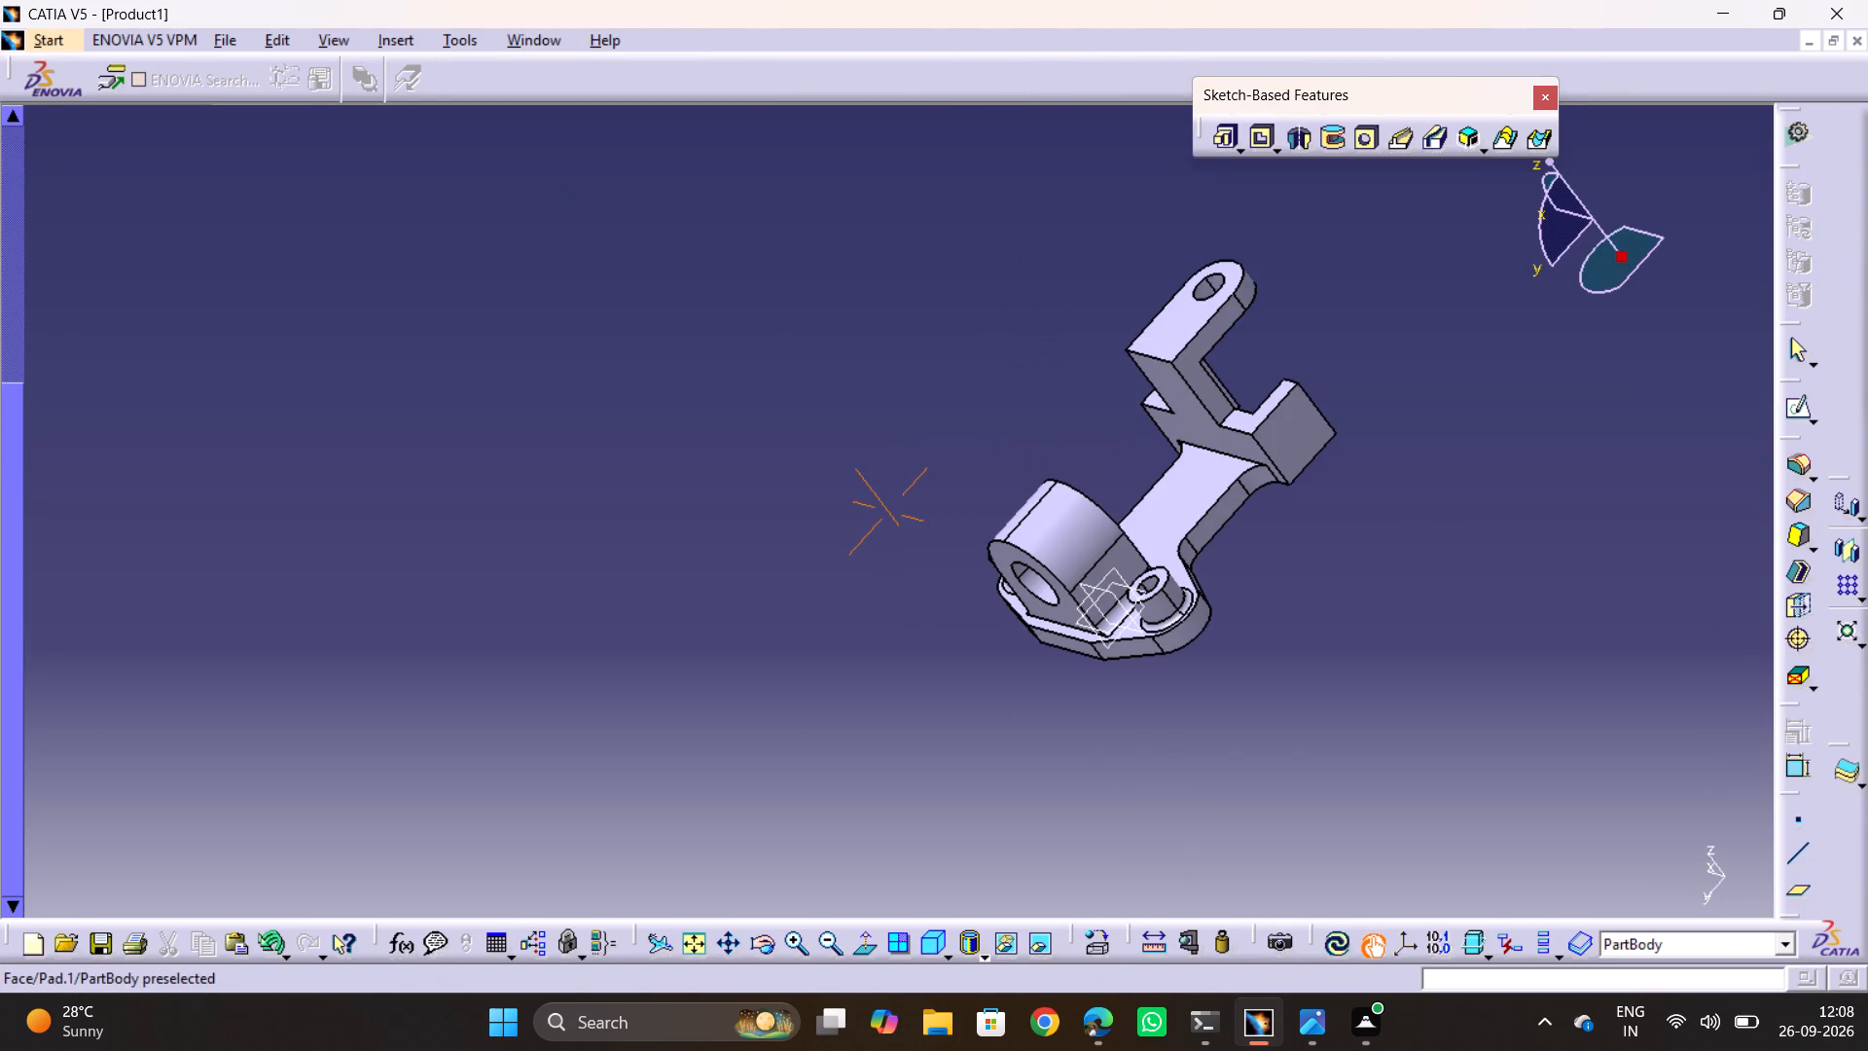
pyautogui.click(1139, 643)
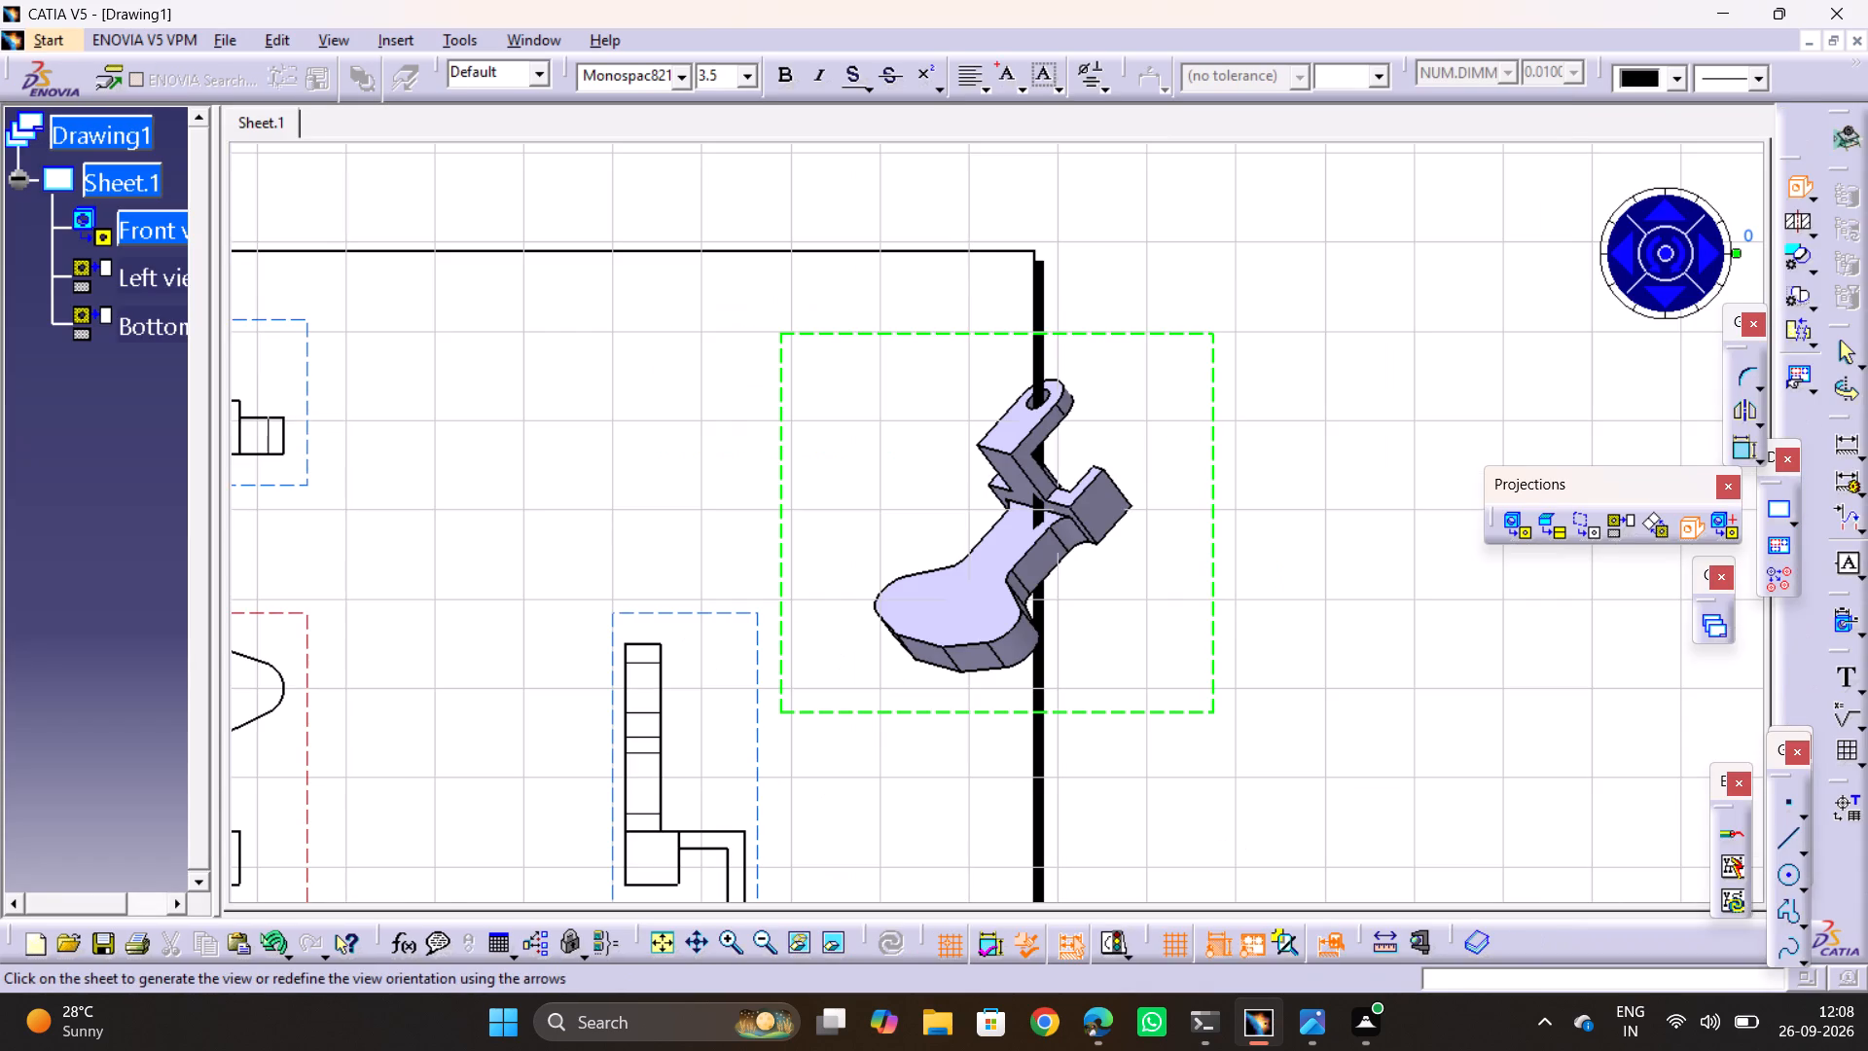
pyautogui.moveTo(1028, 515); pyautogui.dragTo(1163, 479, button='middle')
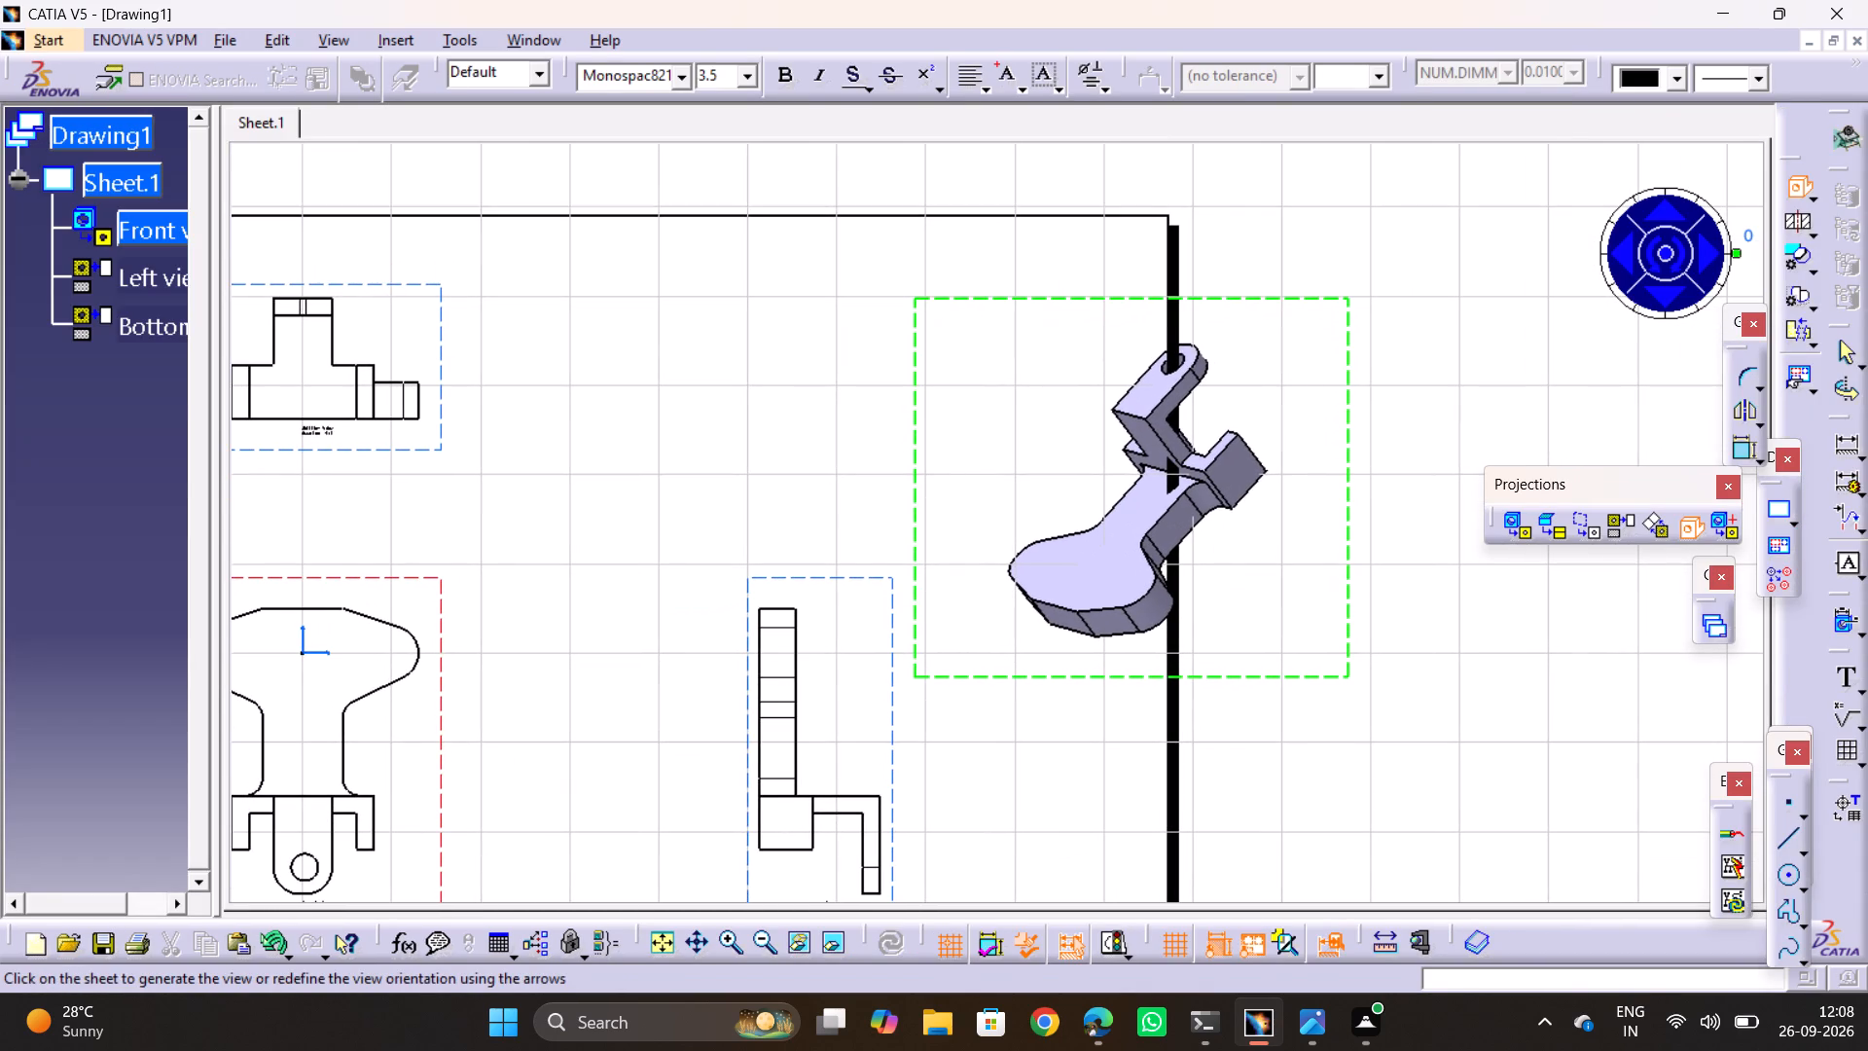
pyautogui.moveTo(1357, 737); pyautogui.dragTo(1506, 734, button='middle')
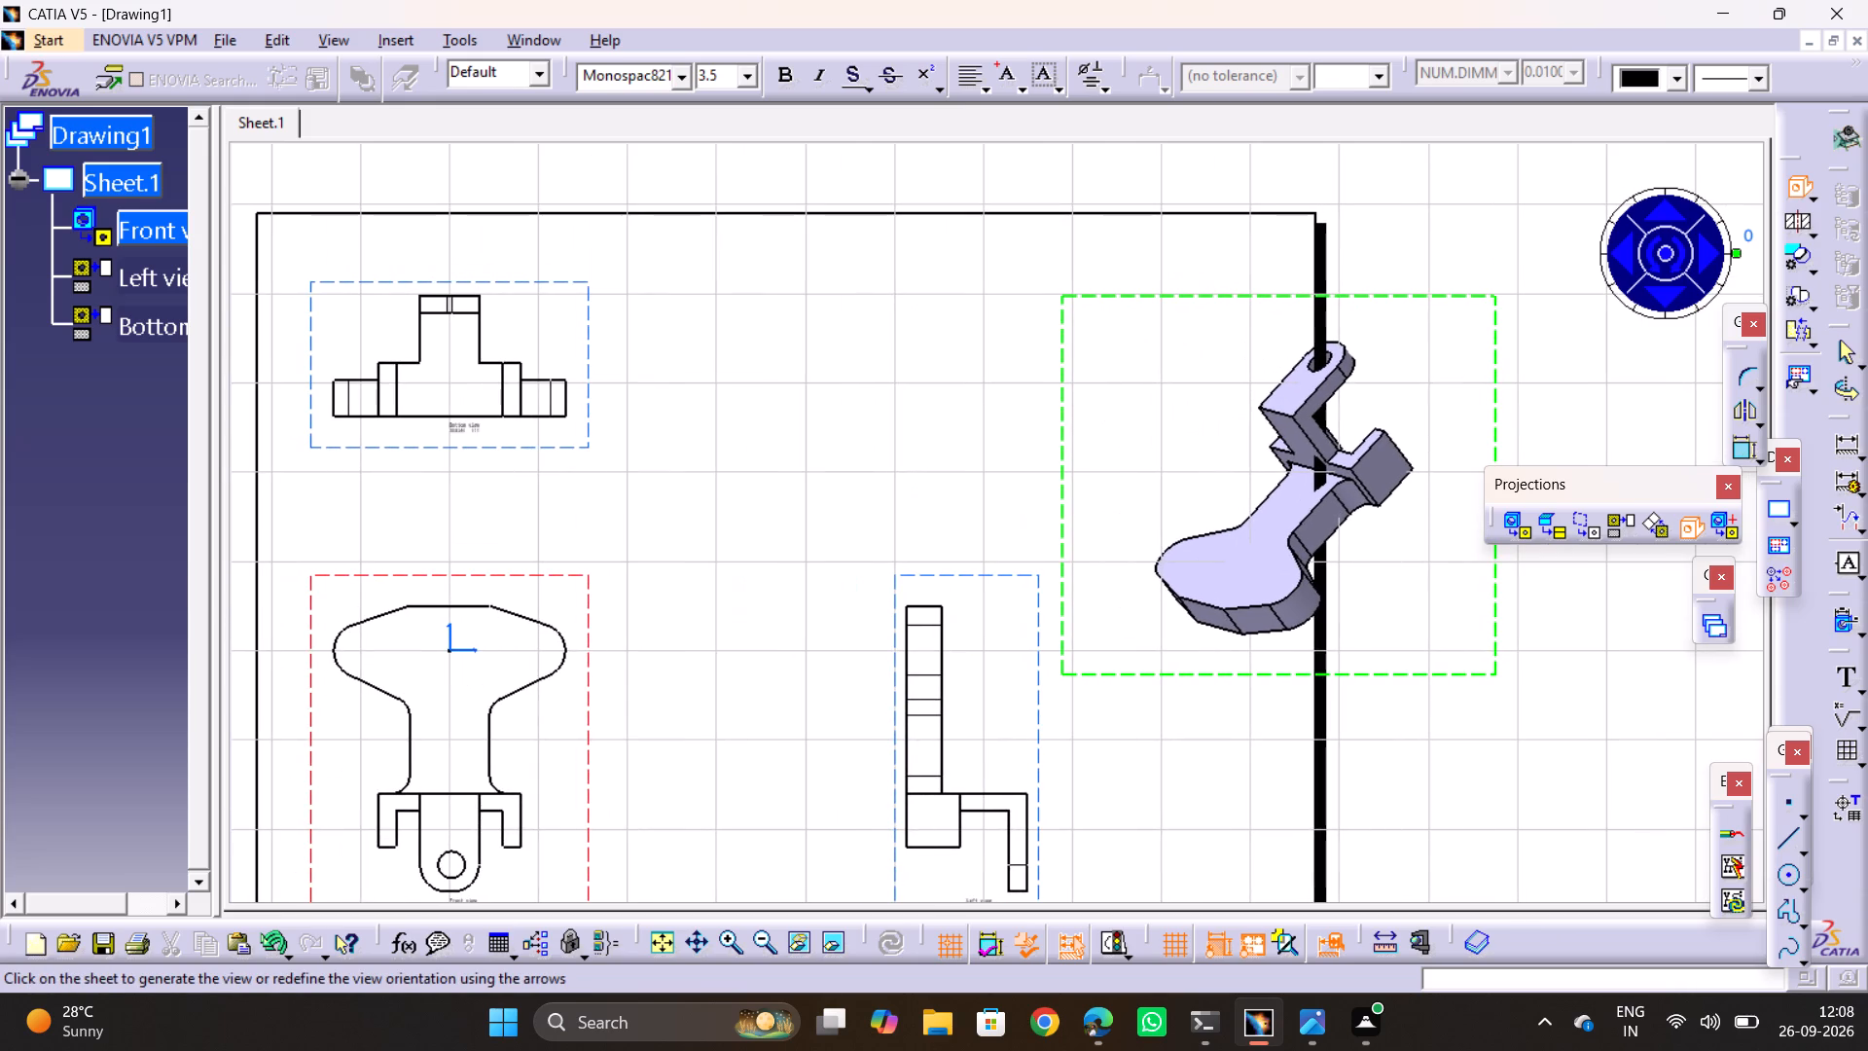
pyautogui.hotkey('ctrl', 'x')
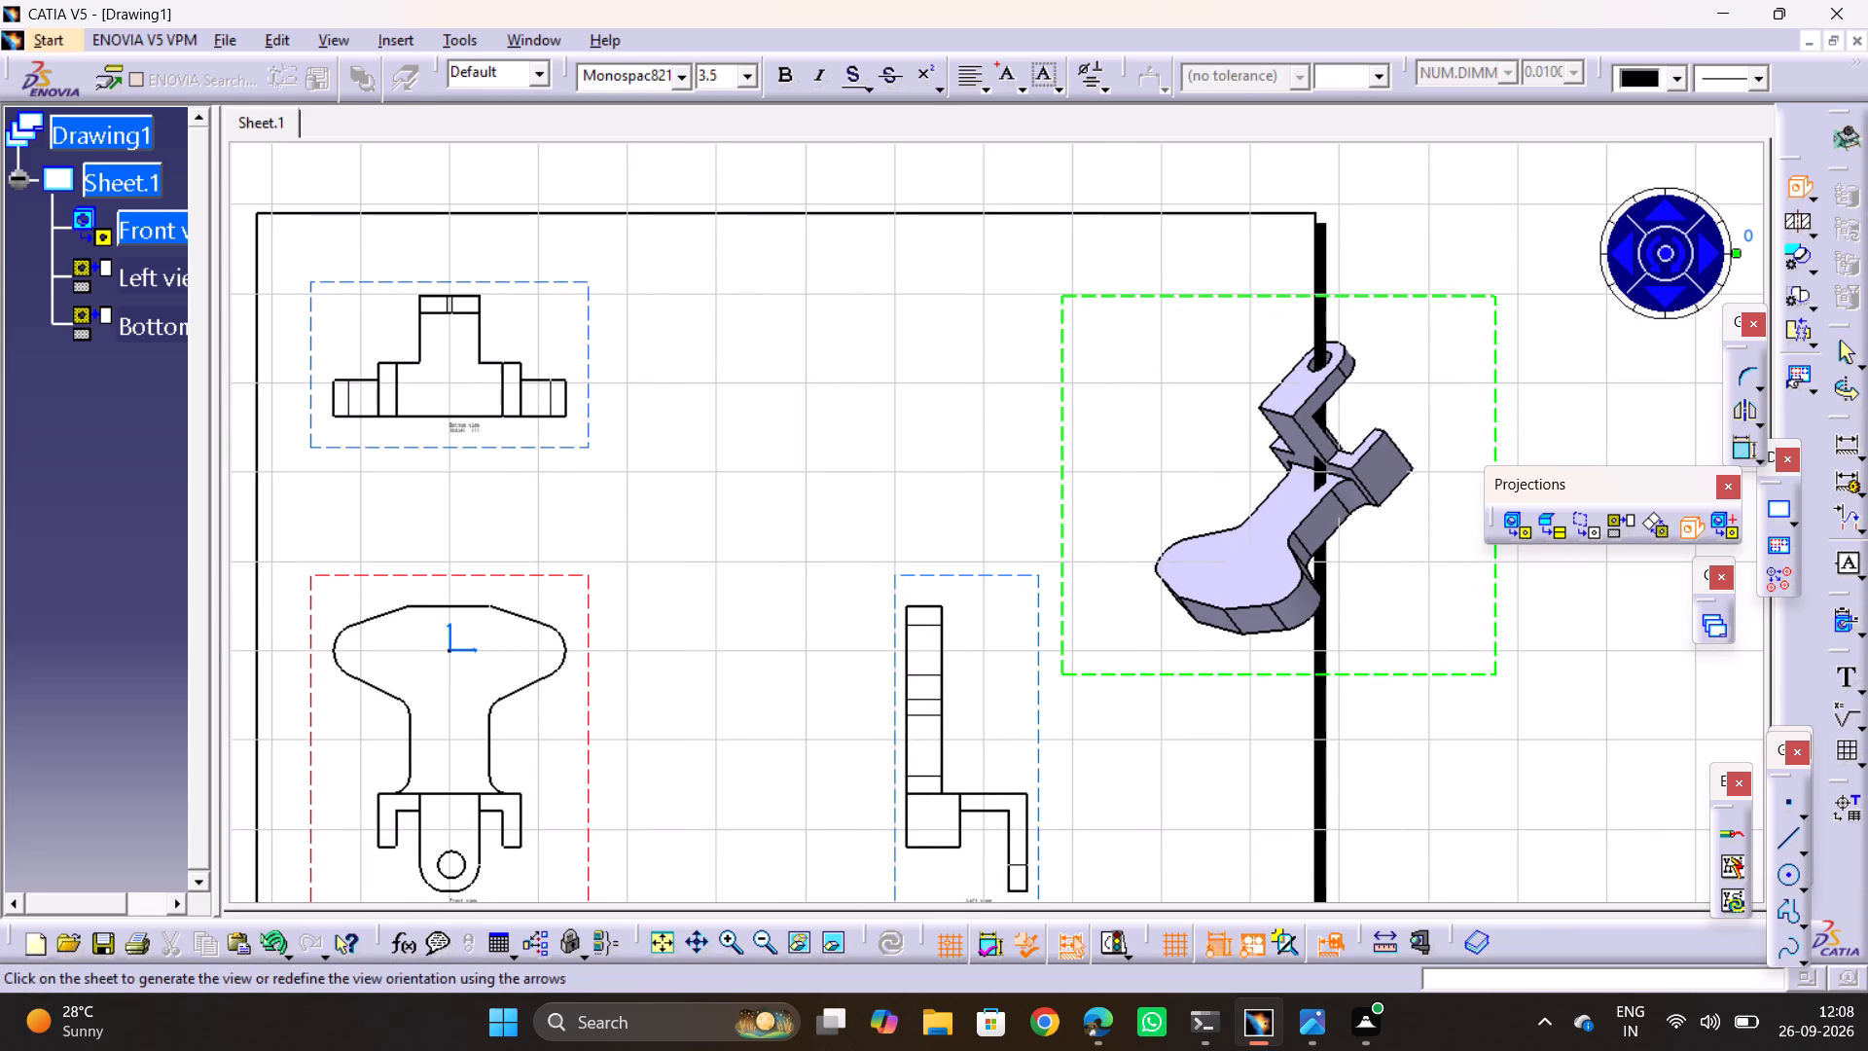
pyautogui.click(1546, 779)
pyautogui.press('Escape')
pyautogui.press('Escape')
pyautogui.press('Escape')
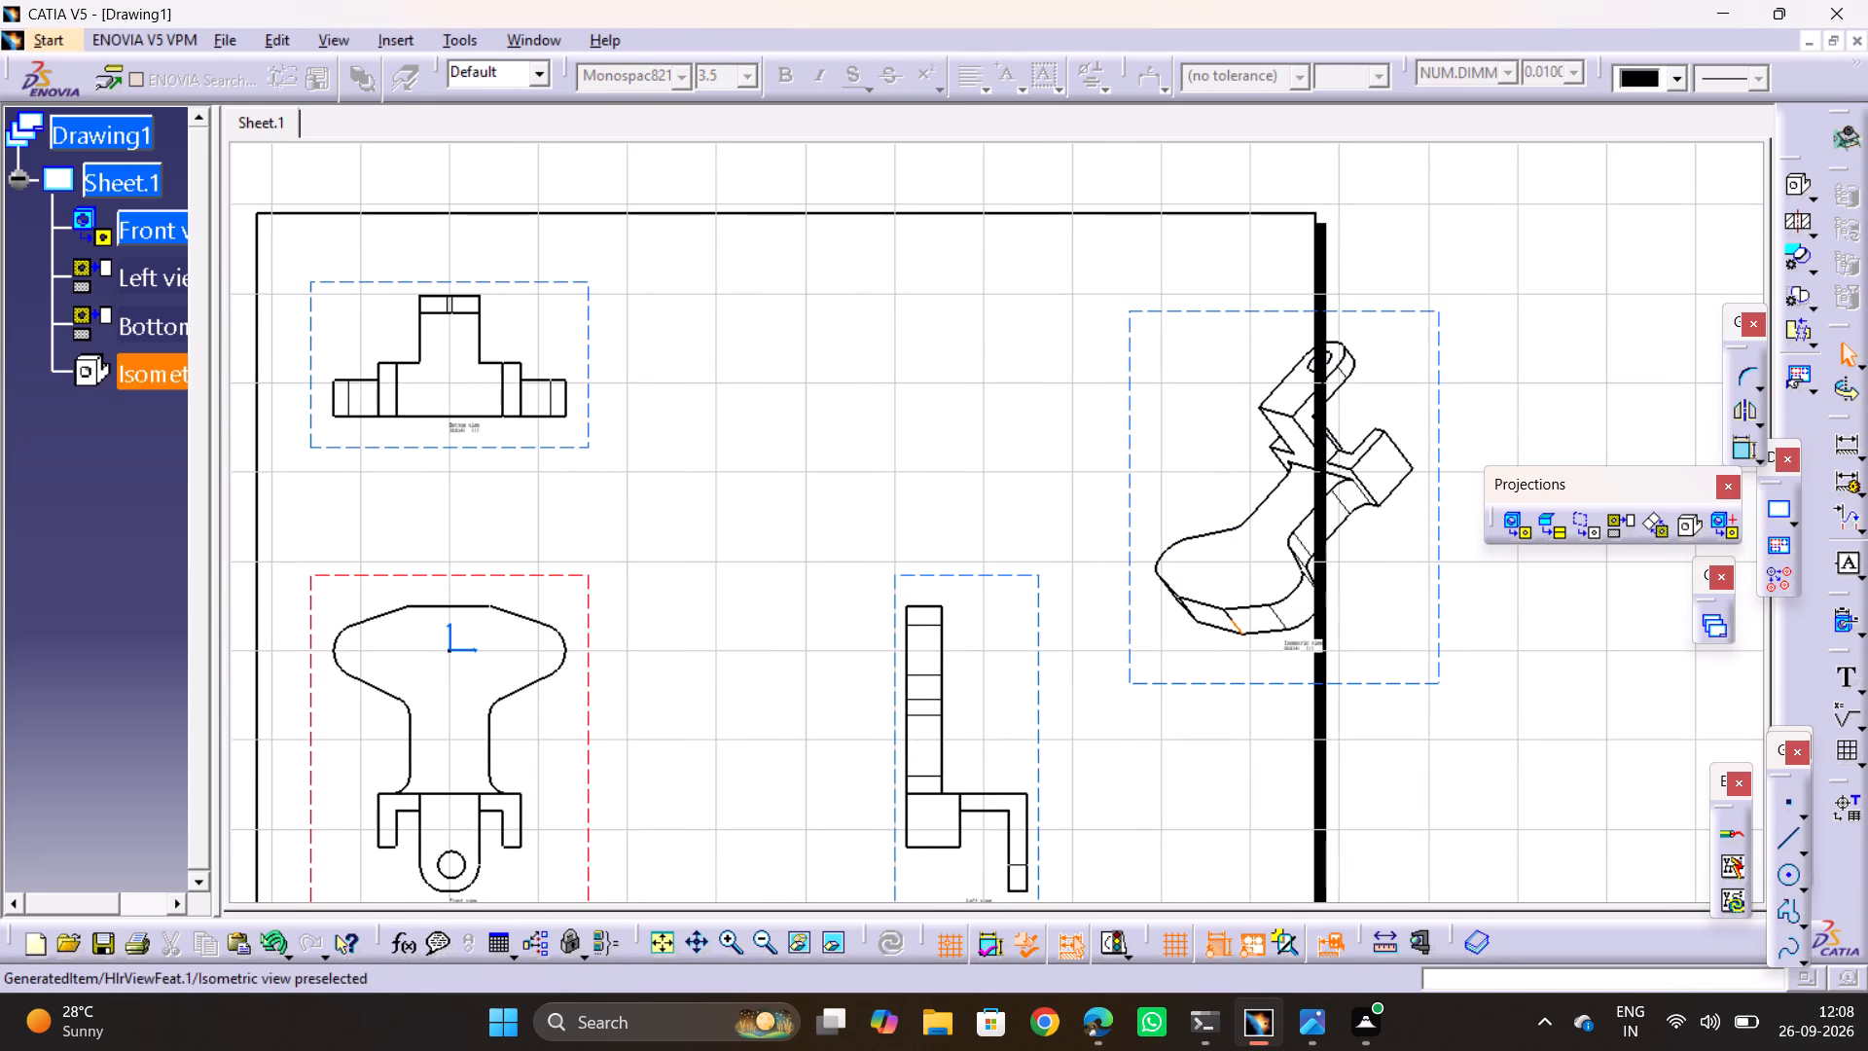
# Delete the isometric view that overlaps the sheet border from the drawing.
pyautogui.click(1265, 600)
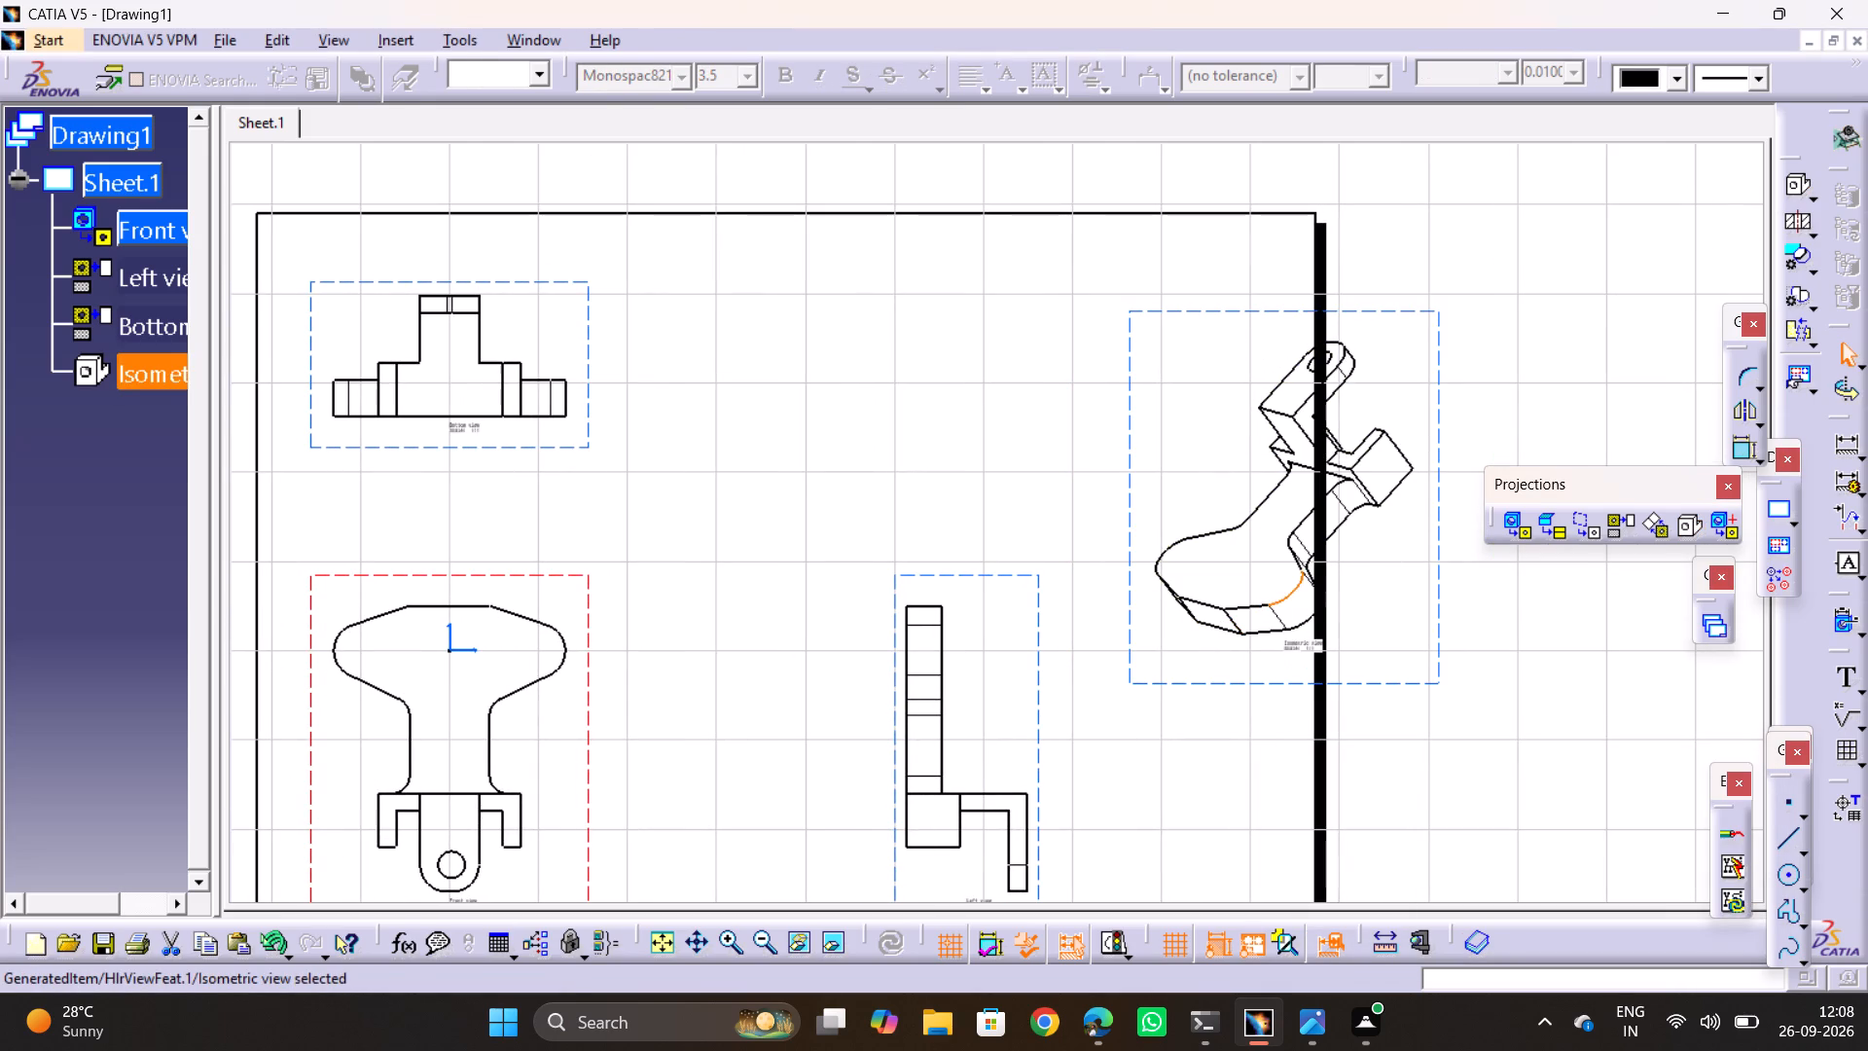
pyautogui.click(1419, 690)
pyautogui.press('Delete')
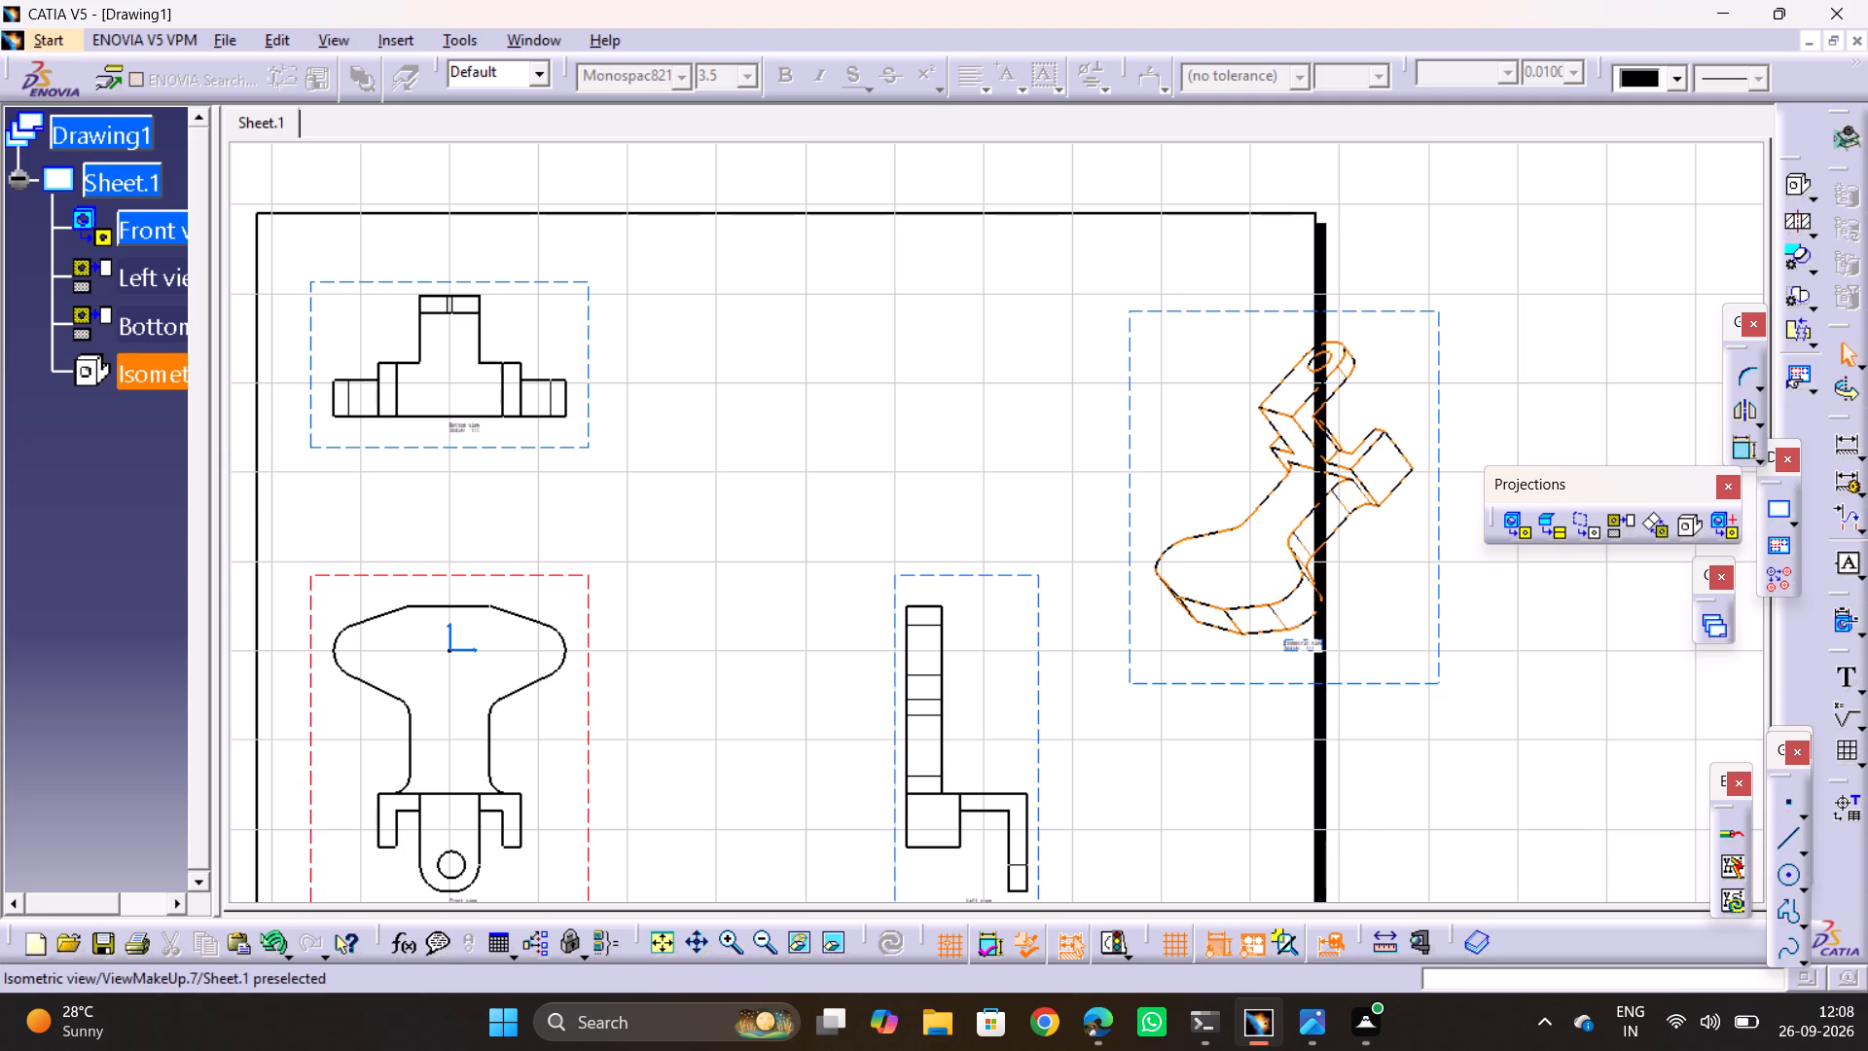
pyautogui.click(1432, 688)
pyautogui.press('Delete')
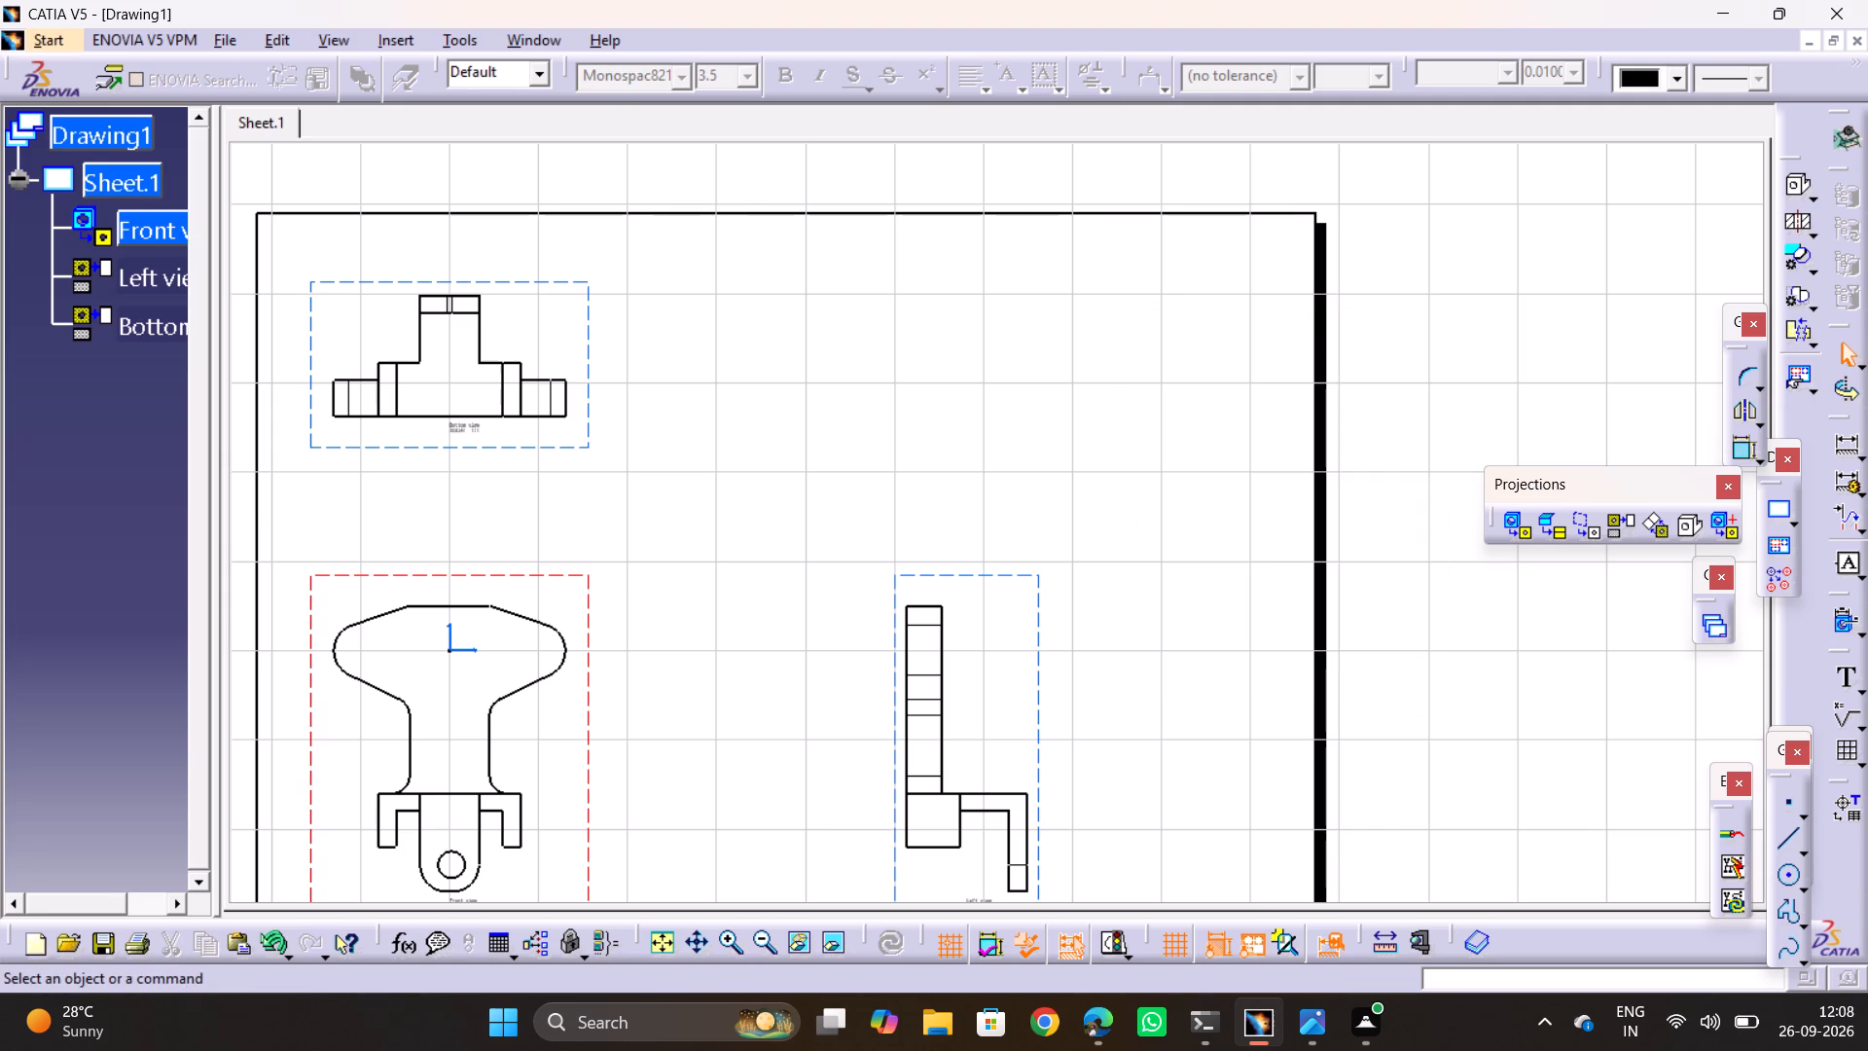
# In the Product1 model, expand the PartBody feature tree and inspect the edge fillet definition of the large rounded boss.
pyautogui.click(557, 44)
pyautogui.click(607, 204)
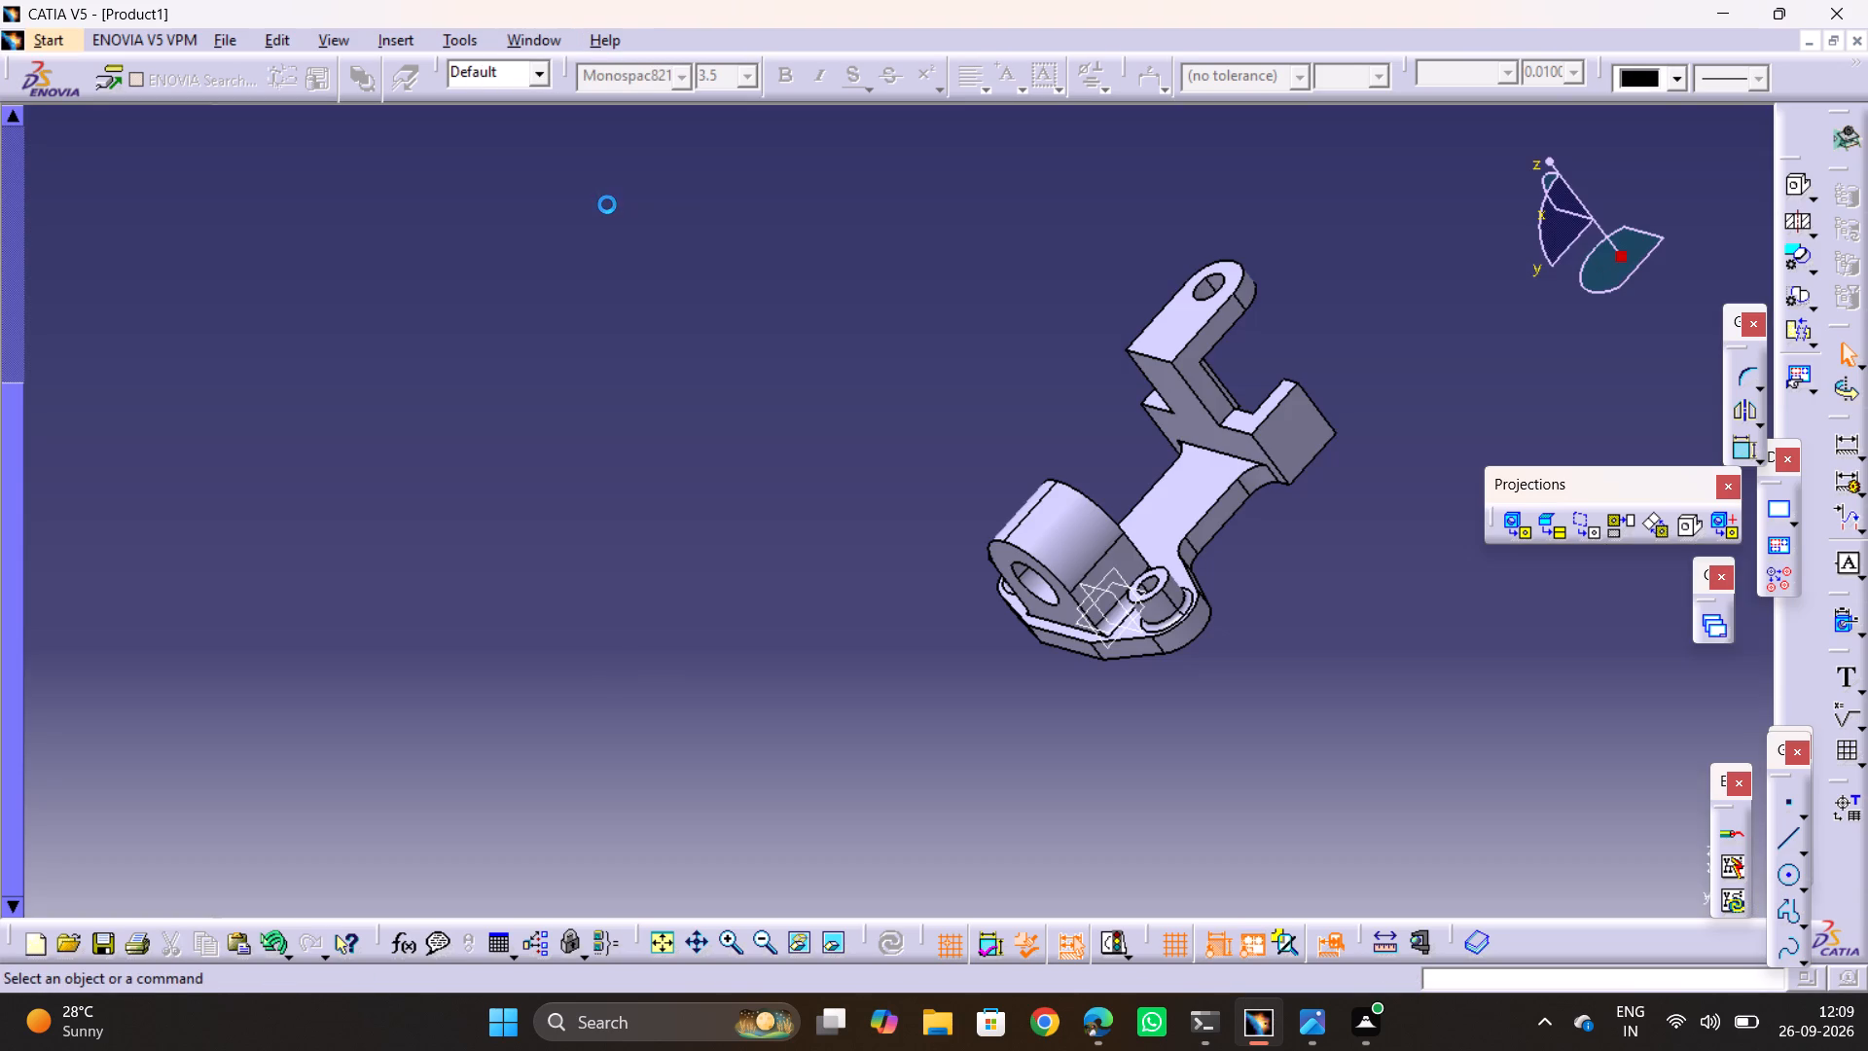
pyautogui.moveTo(1061, 370); pyautogui.dragTo(698, 370, button='middle')
pyautogui.moveTo(1122, 381); pyautogui.dragTo(915, 434, button='middle')
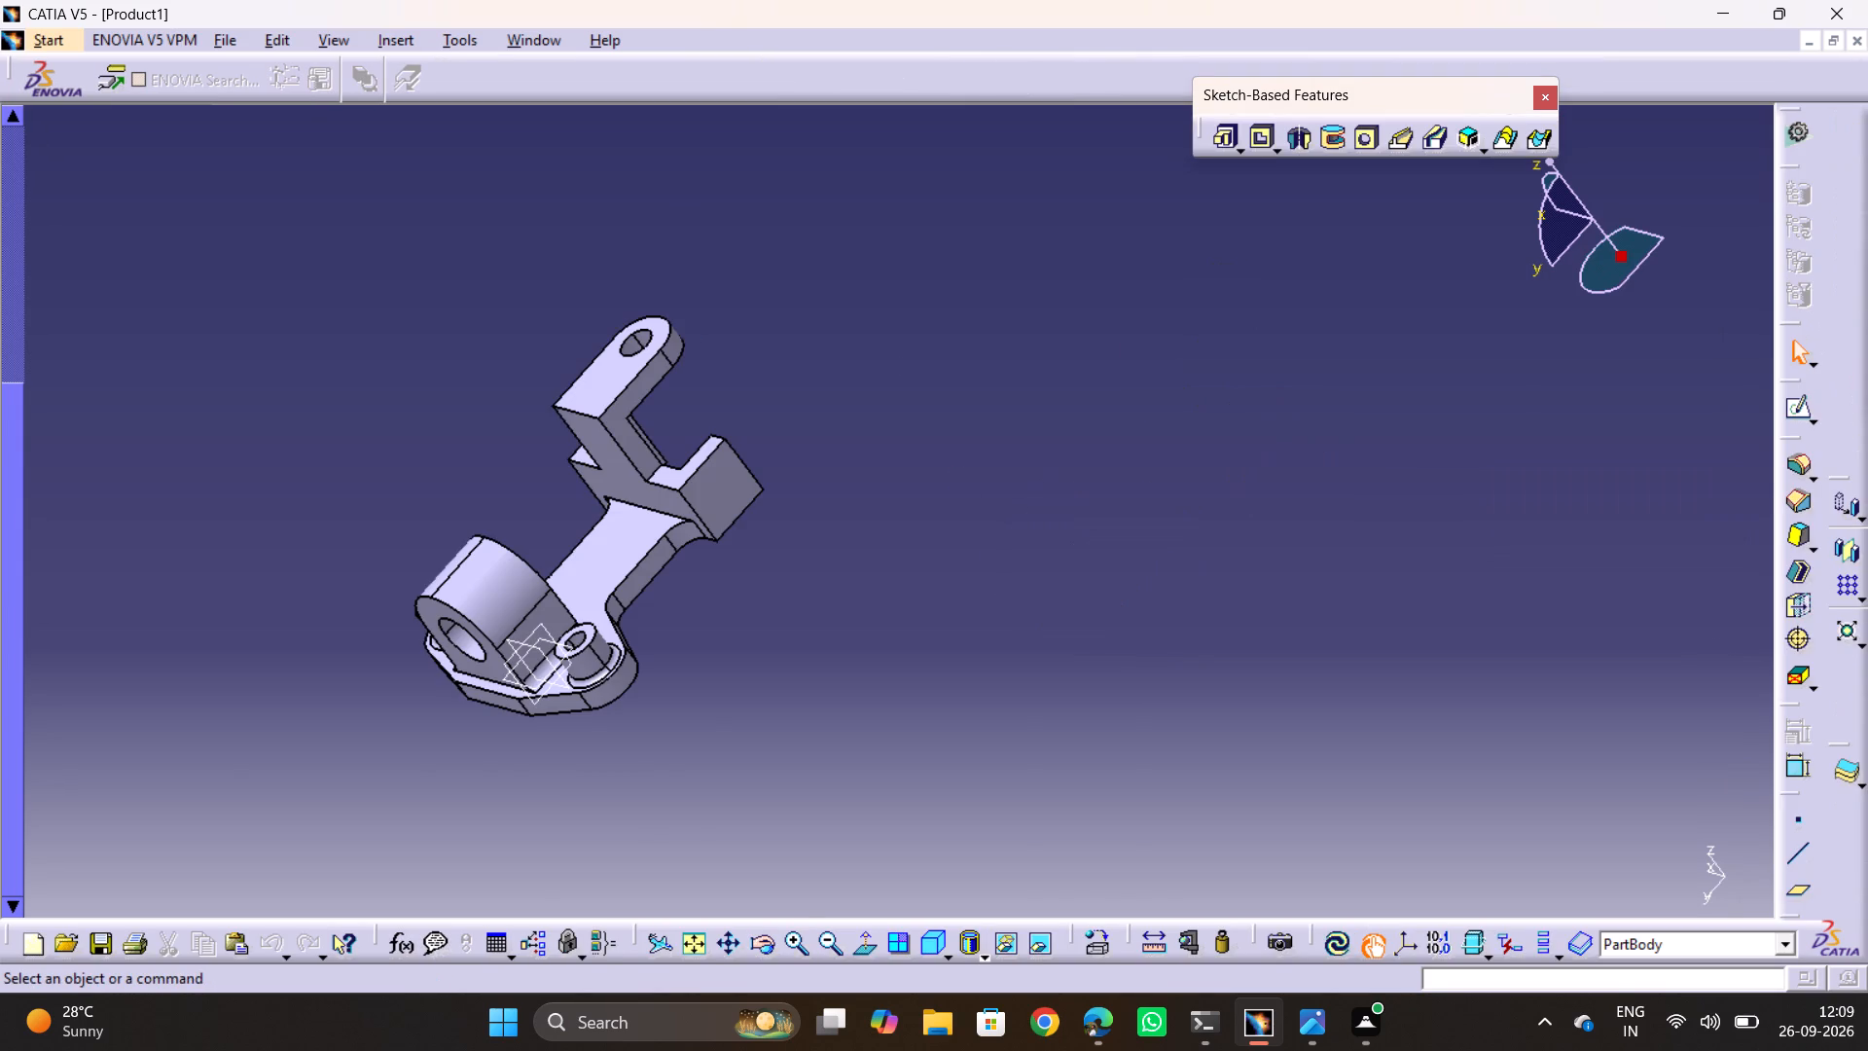
pyautogui.scroll(6, 198, 367)
pyautogui.click(18, 257)
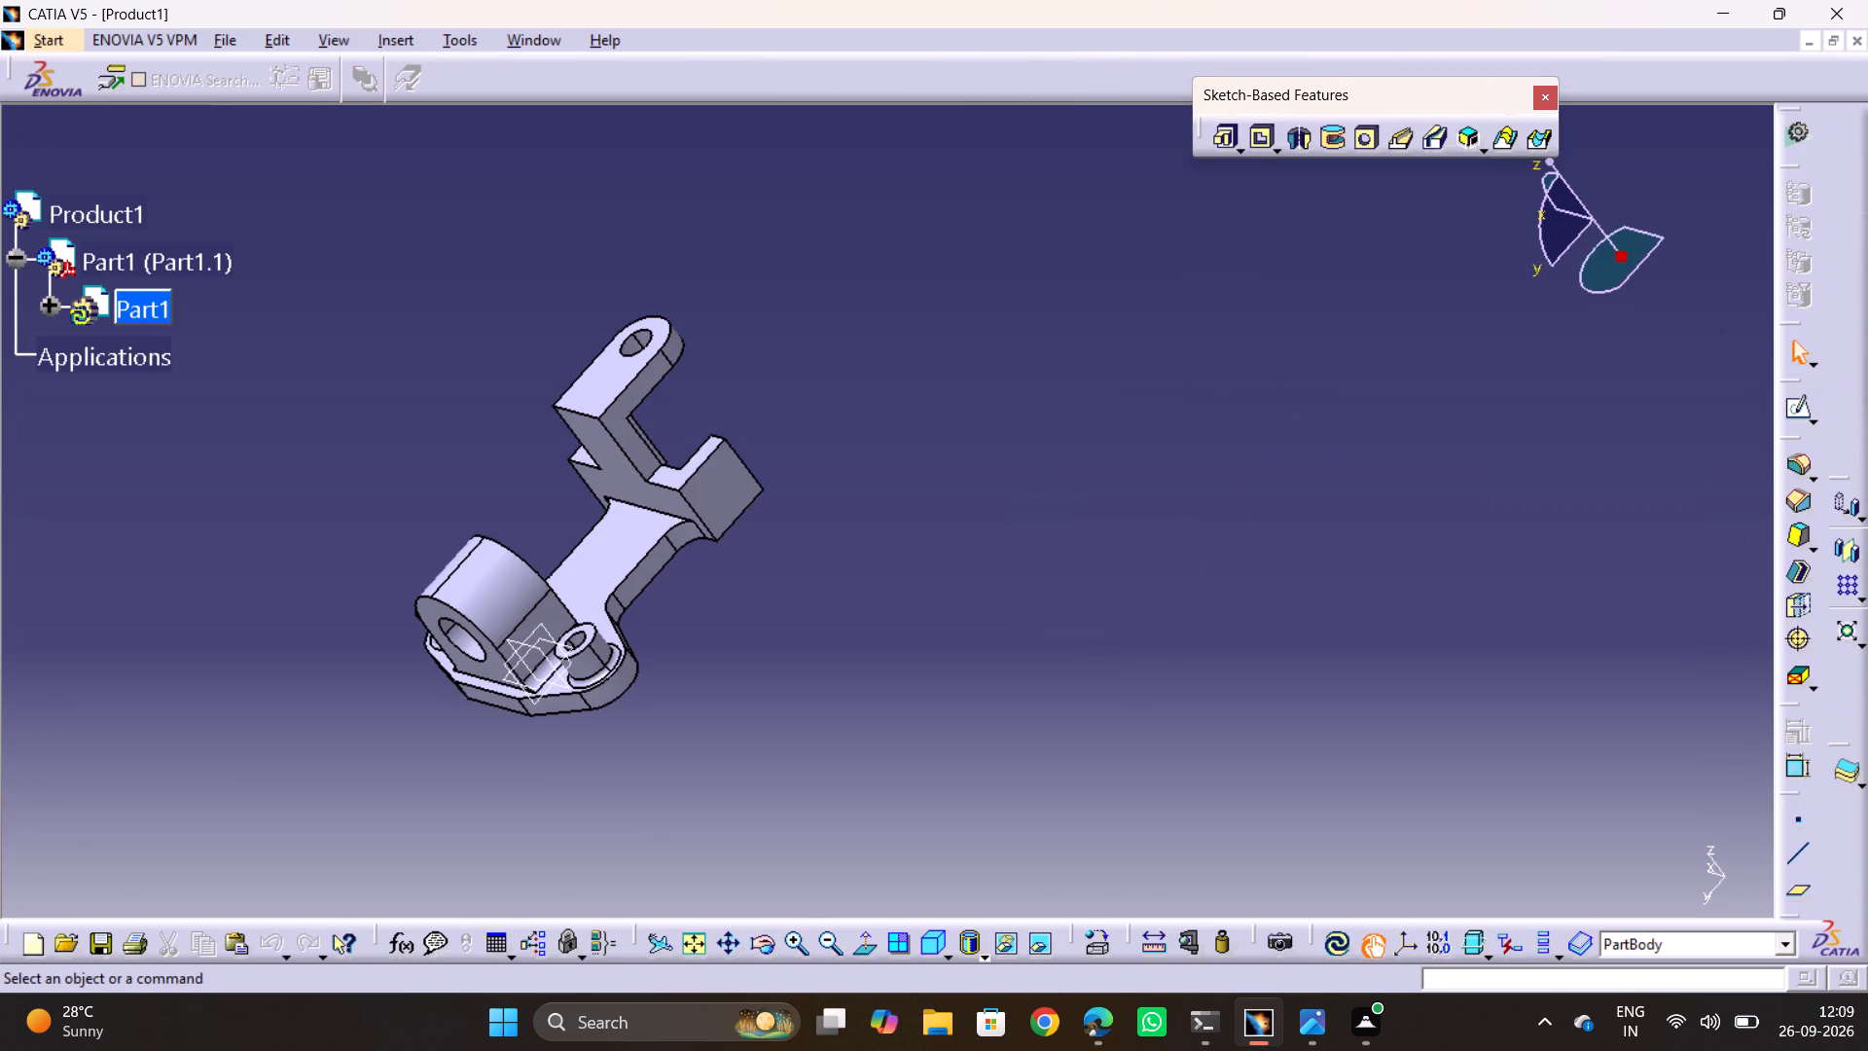
pyautogui.click(54, 306)
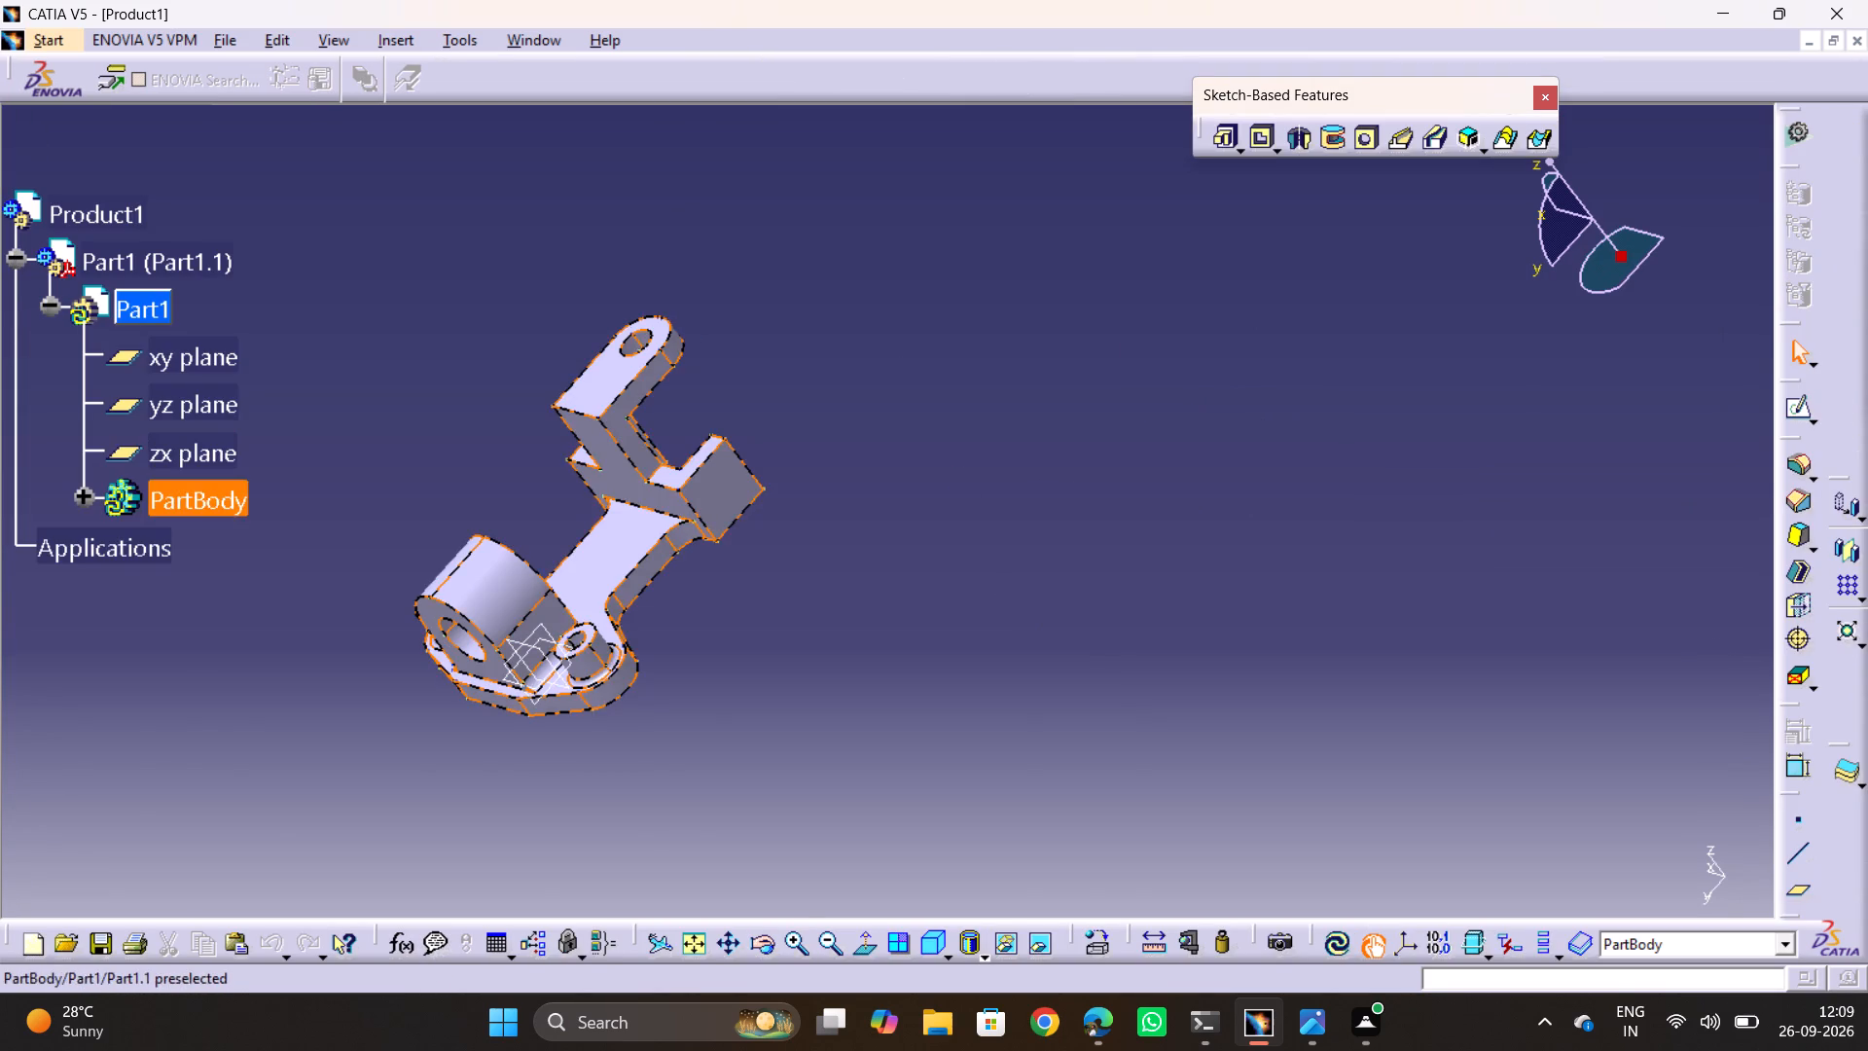
pyautogui.click(85, 499)
pyautogui.moveTo(155, 594); pyautogui.dragTo(162, 390, button='middle')
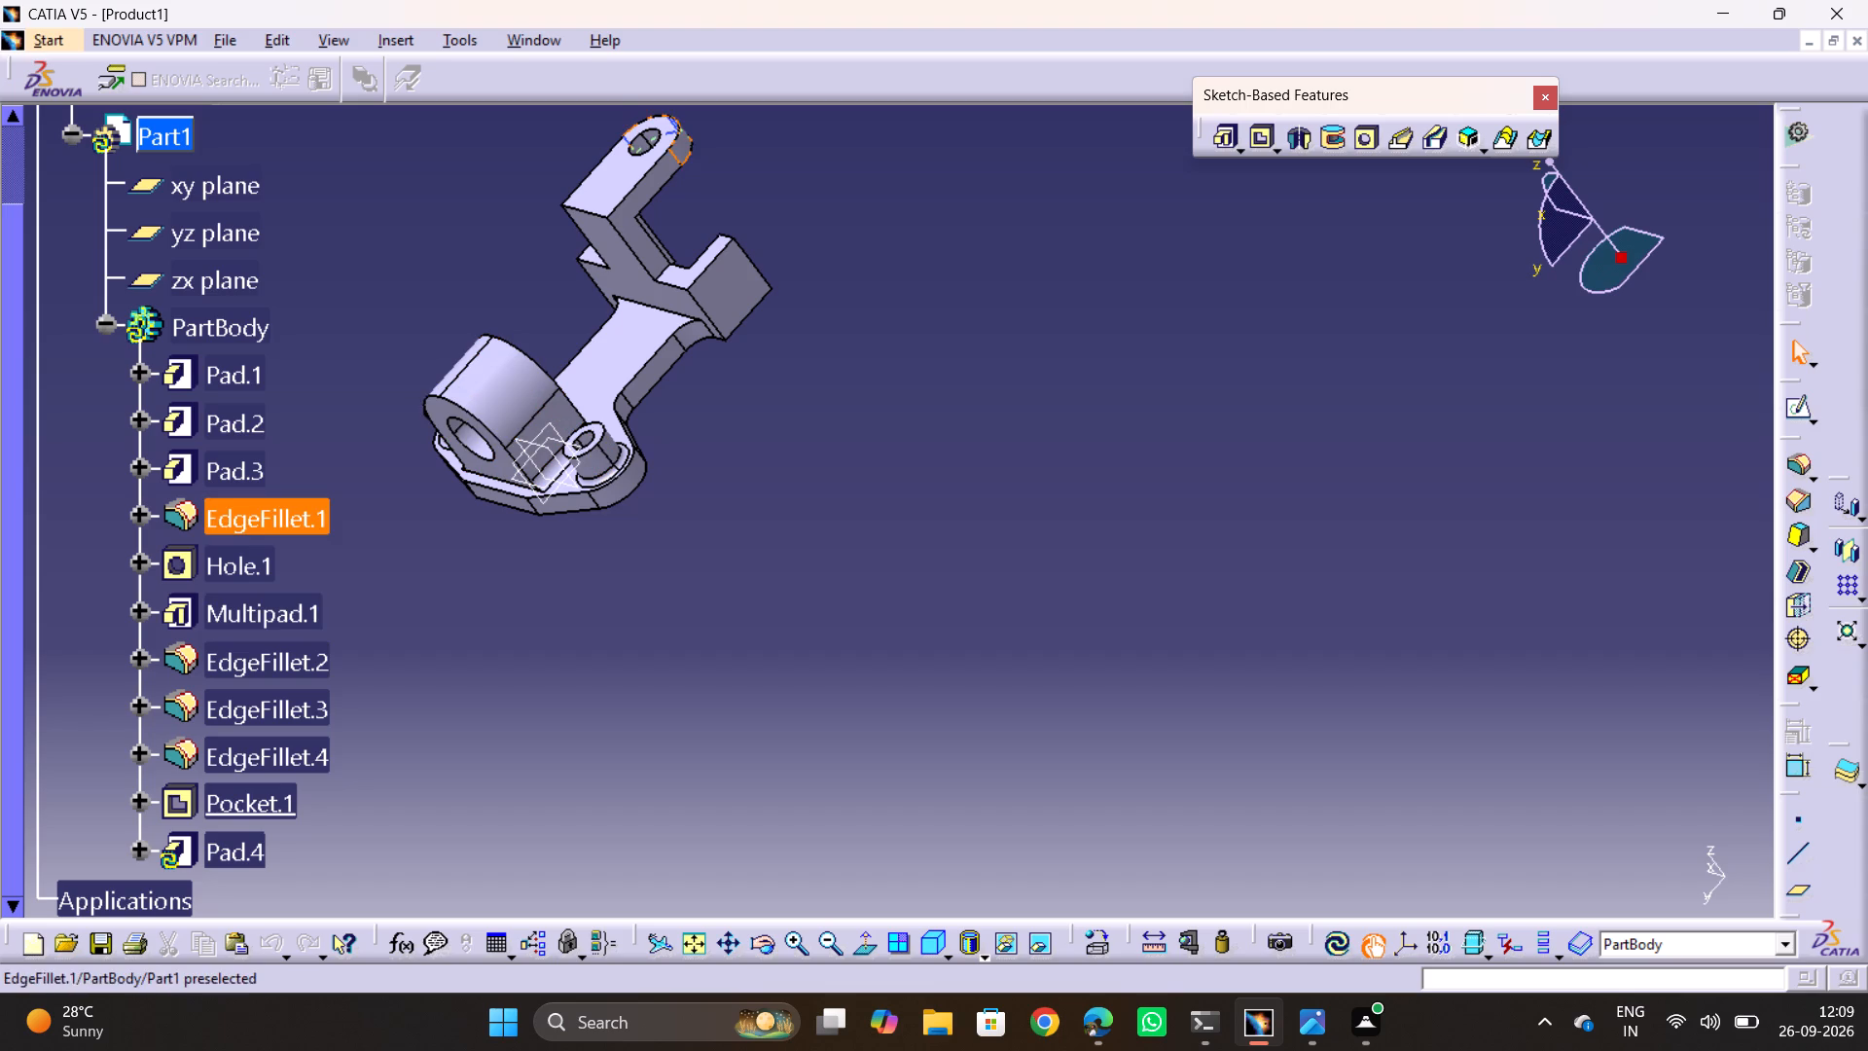
pyautogui.doubleClick(521, 399)
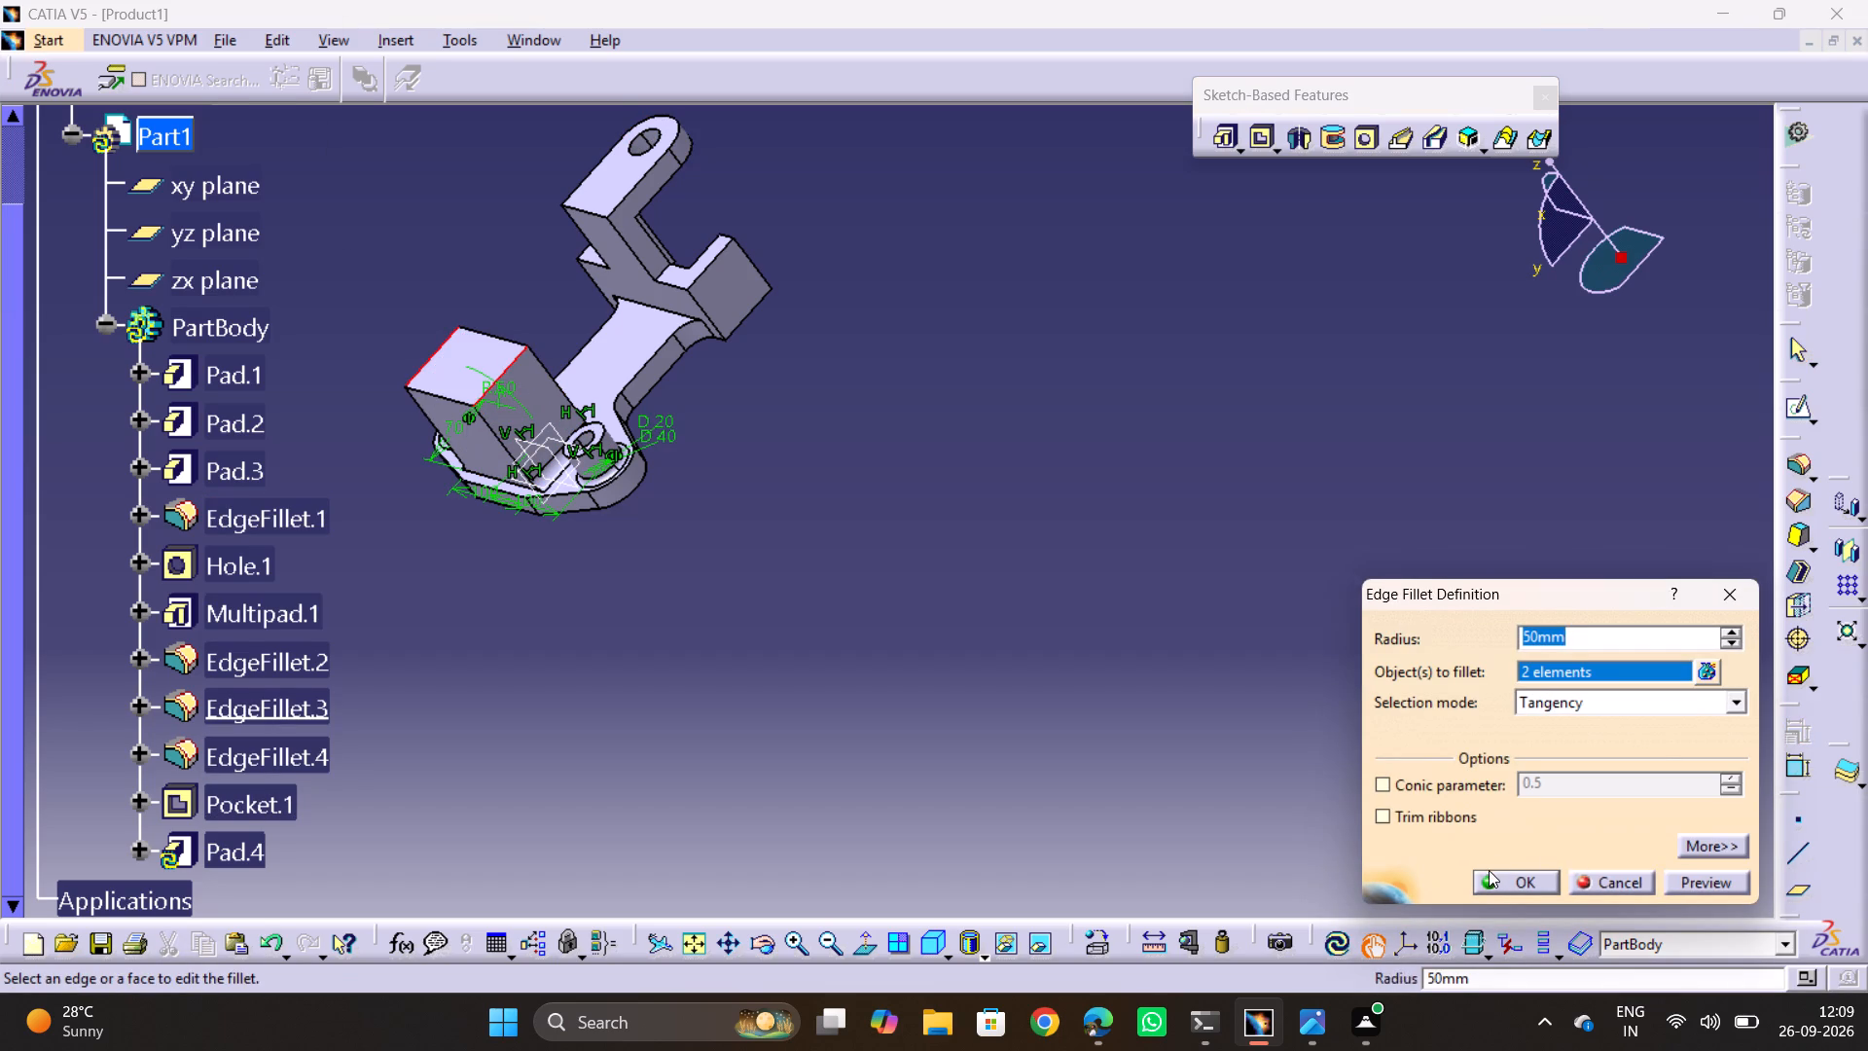
pyautogui.click(1491, 872)
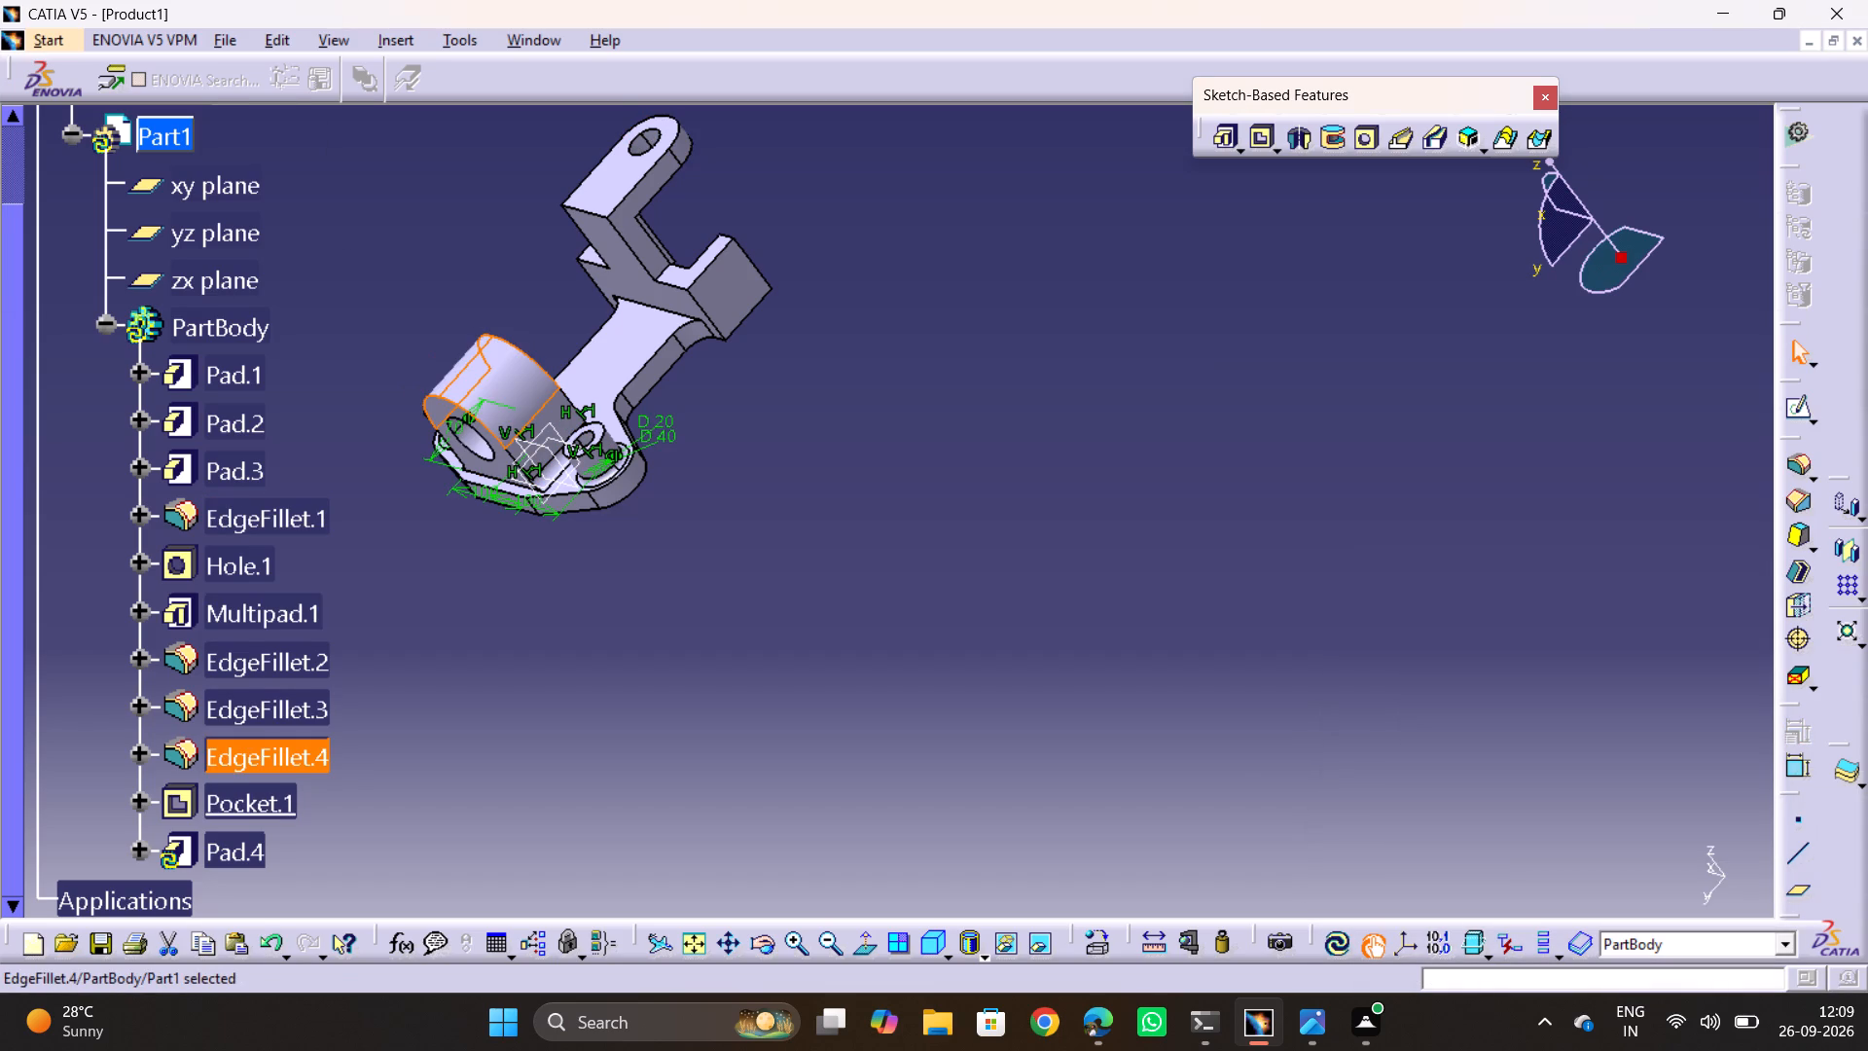
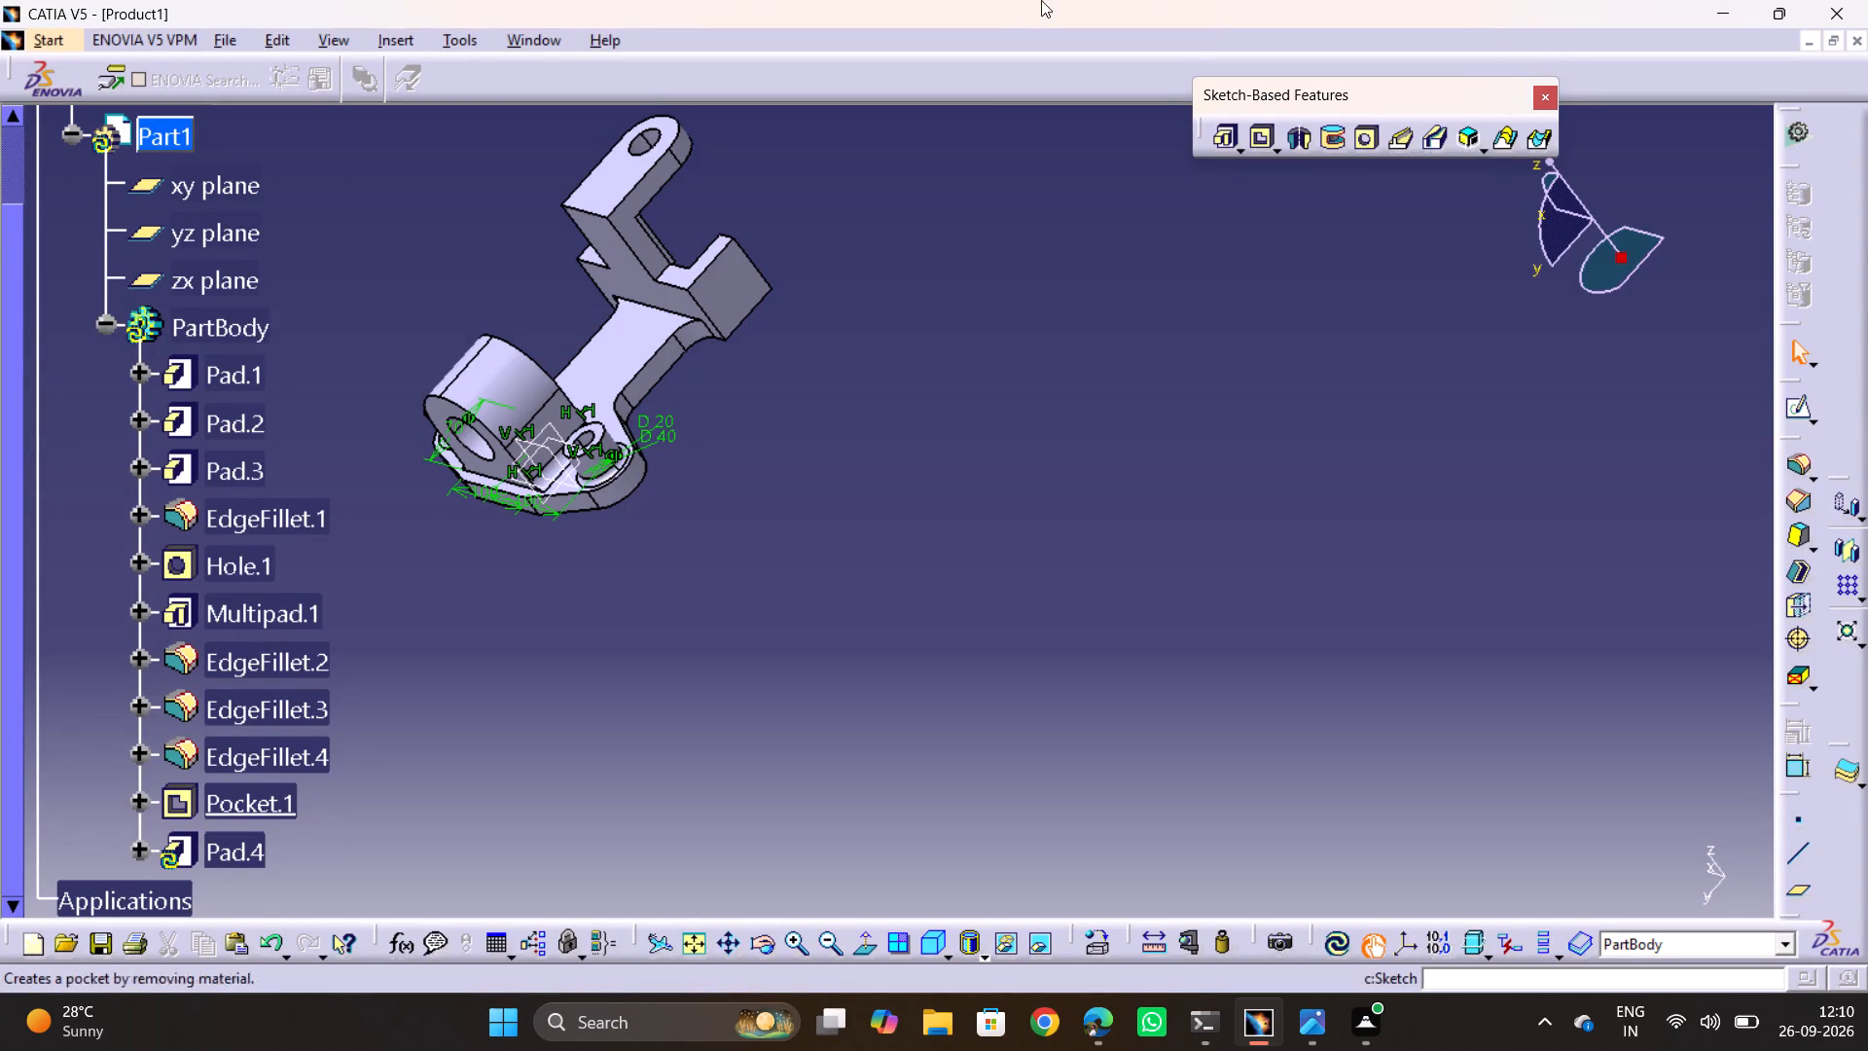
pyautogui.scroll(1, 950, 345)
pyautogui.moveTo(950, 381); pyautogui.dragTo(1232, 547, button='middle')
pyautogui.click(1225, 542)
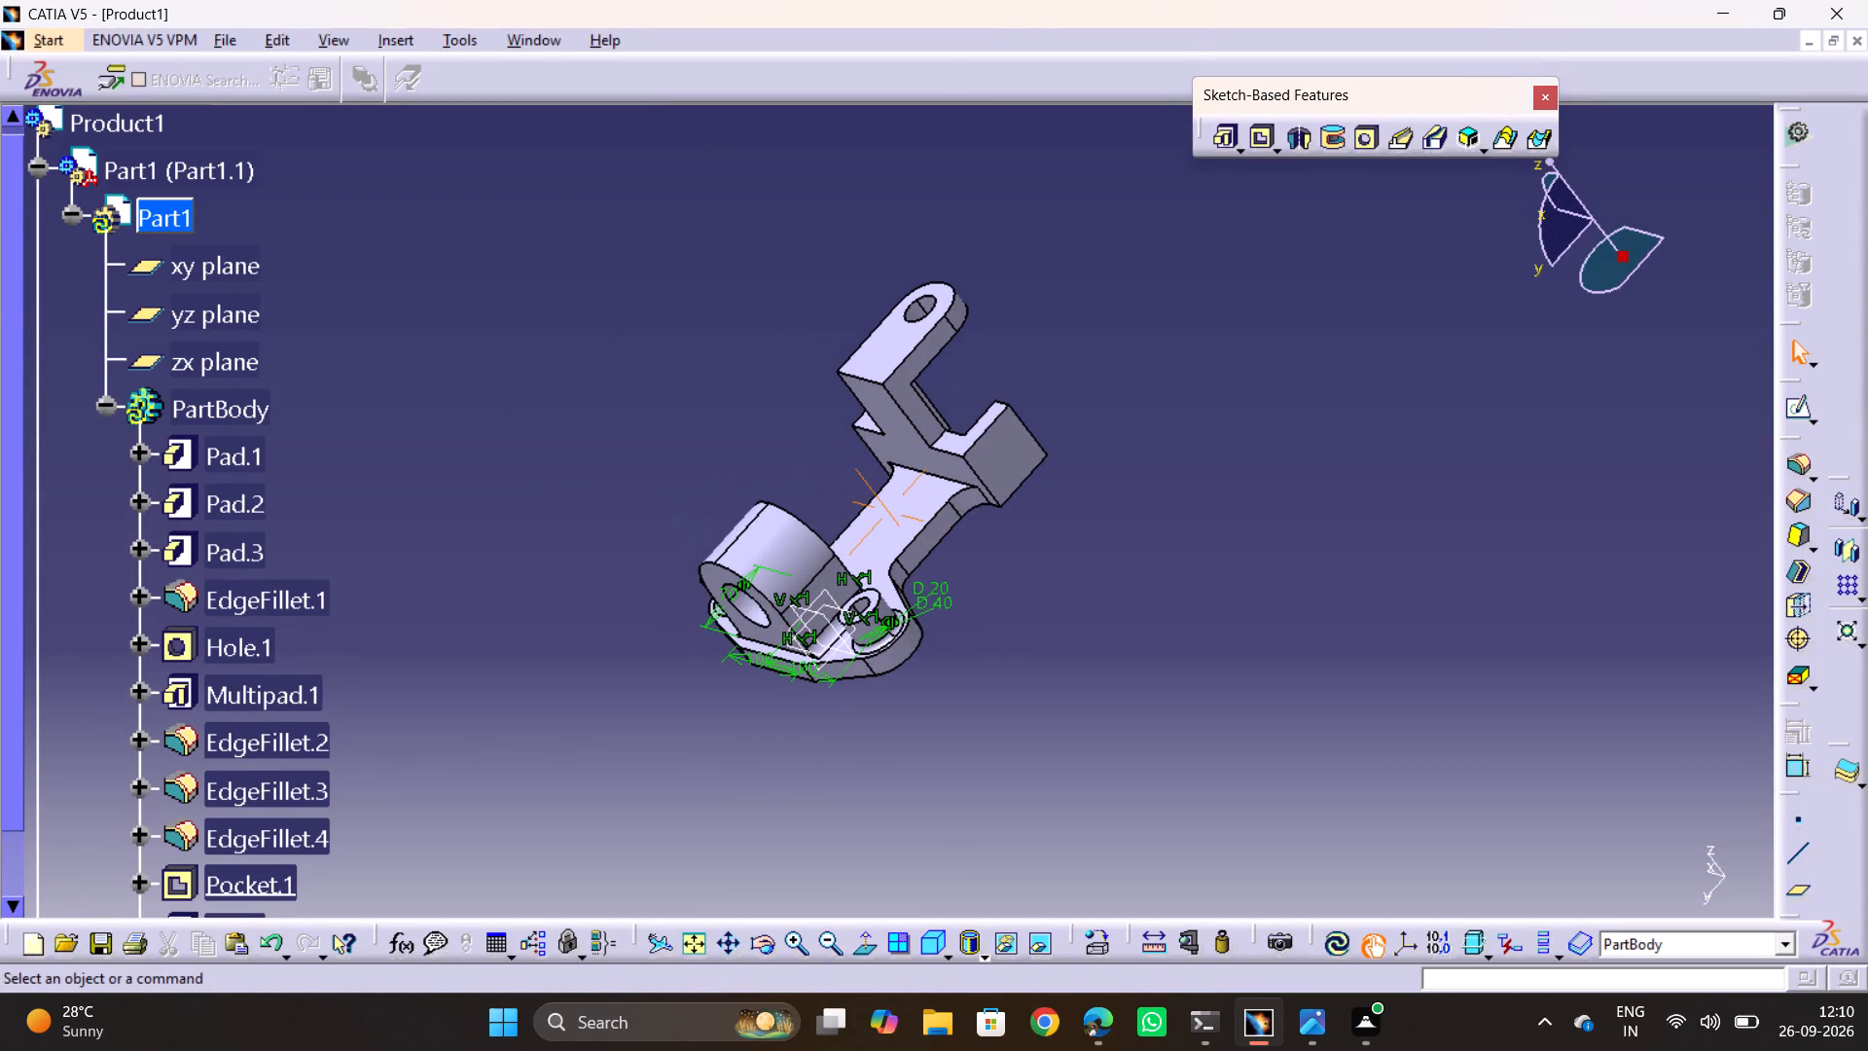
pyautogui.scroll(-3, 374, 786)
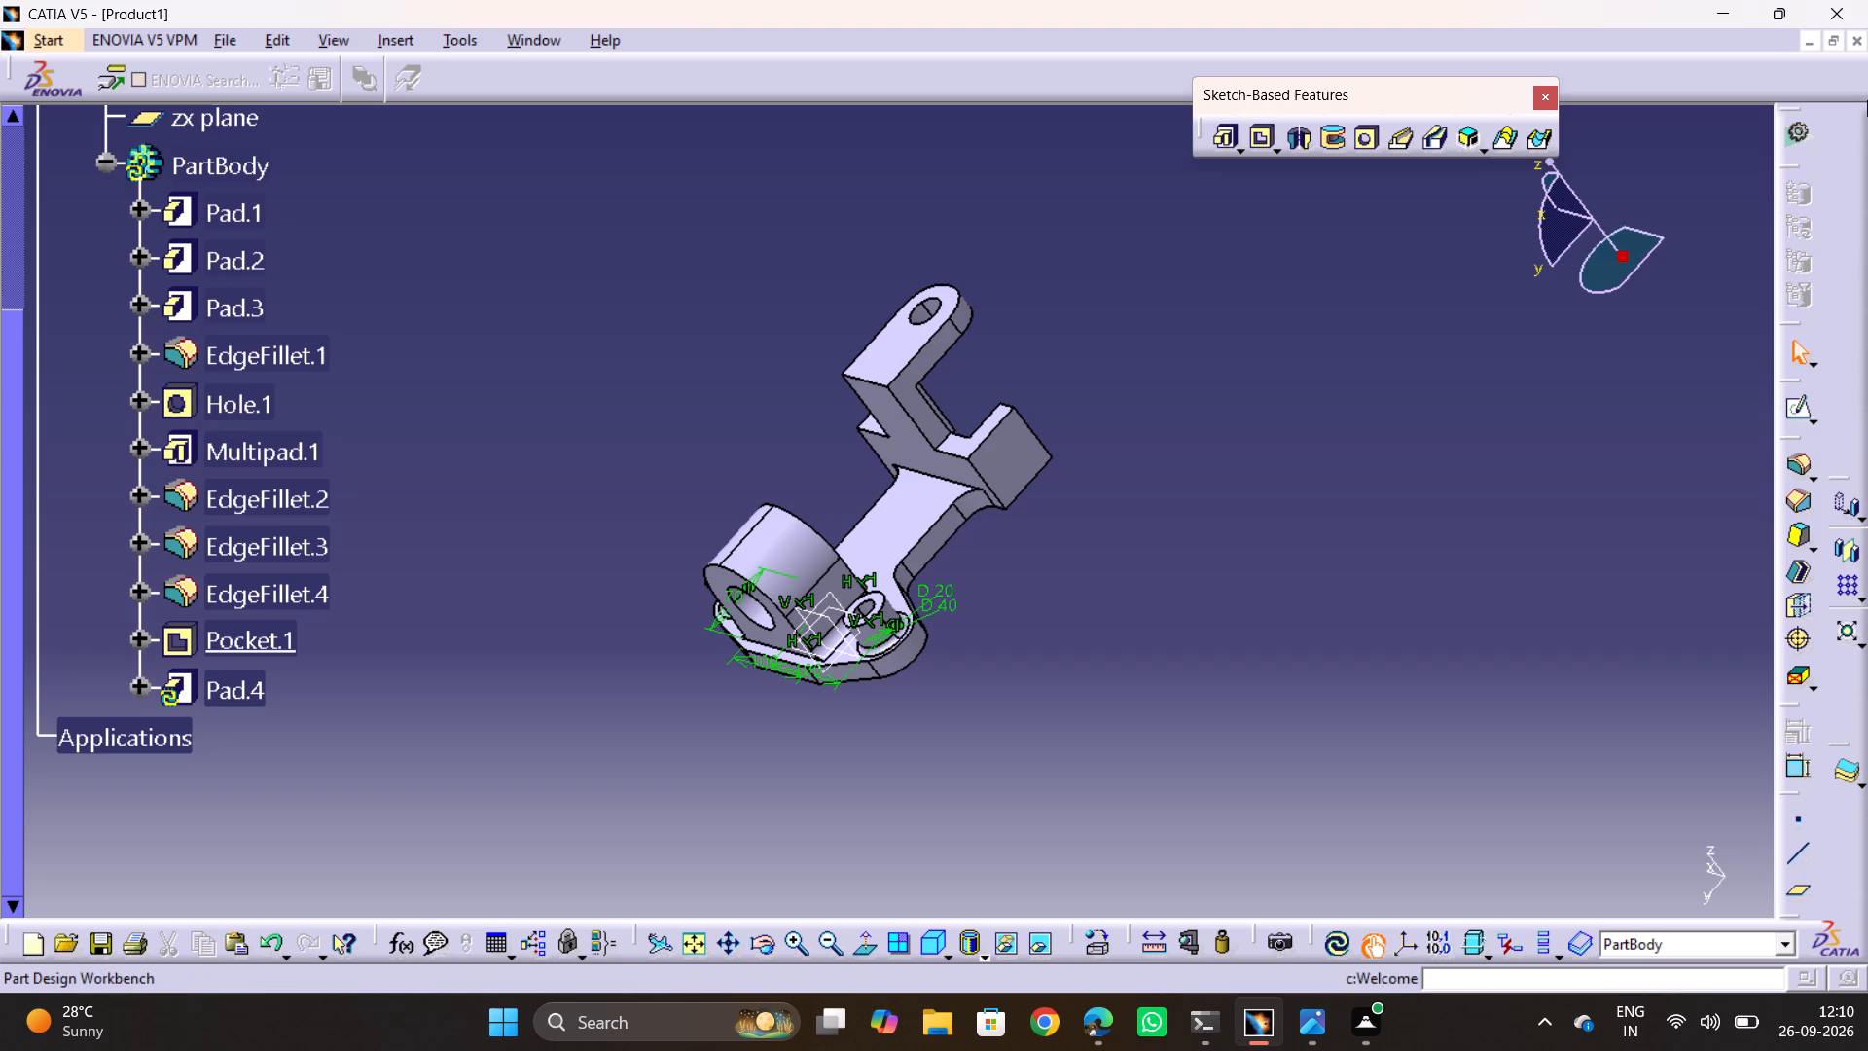
# Close Drawing1 without saving its changes and bring the Product1 model back to full view.
pyautogui.click(522, 38)
pyautogui.rightClick(591, 228)
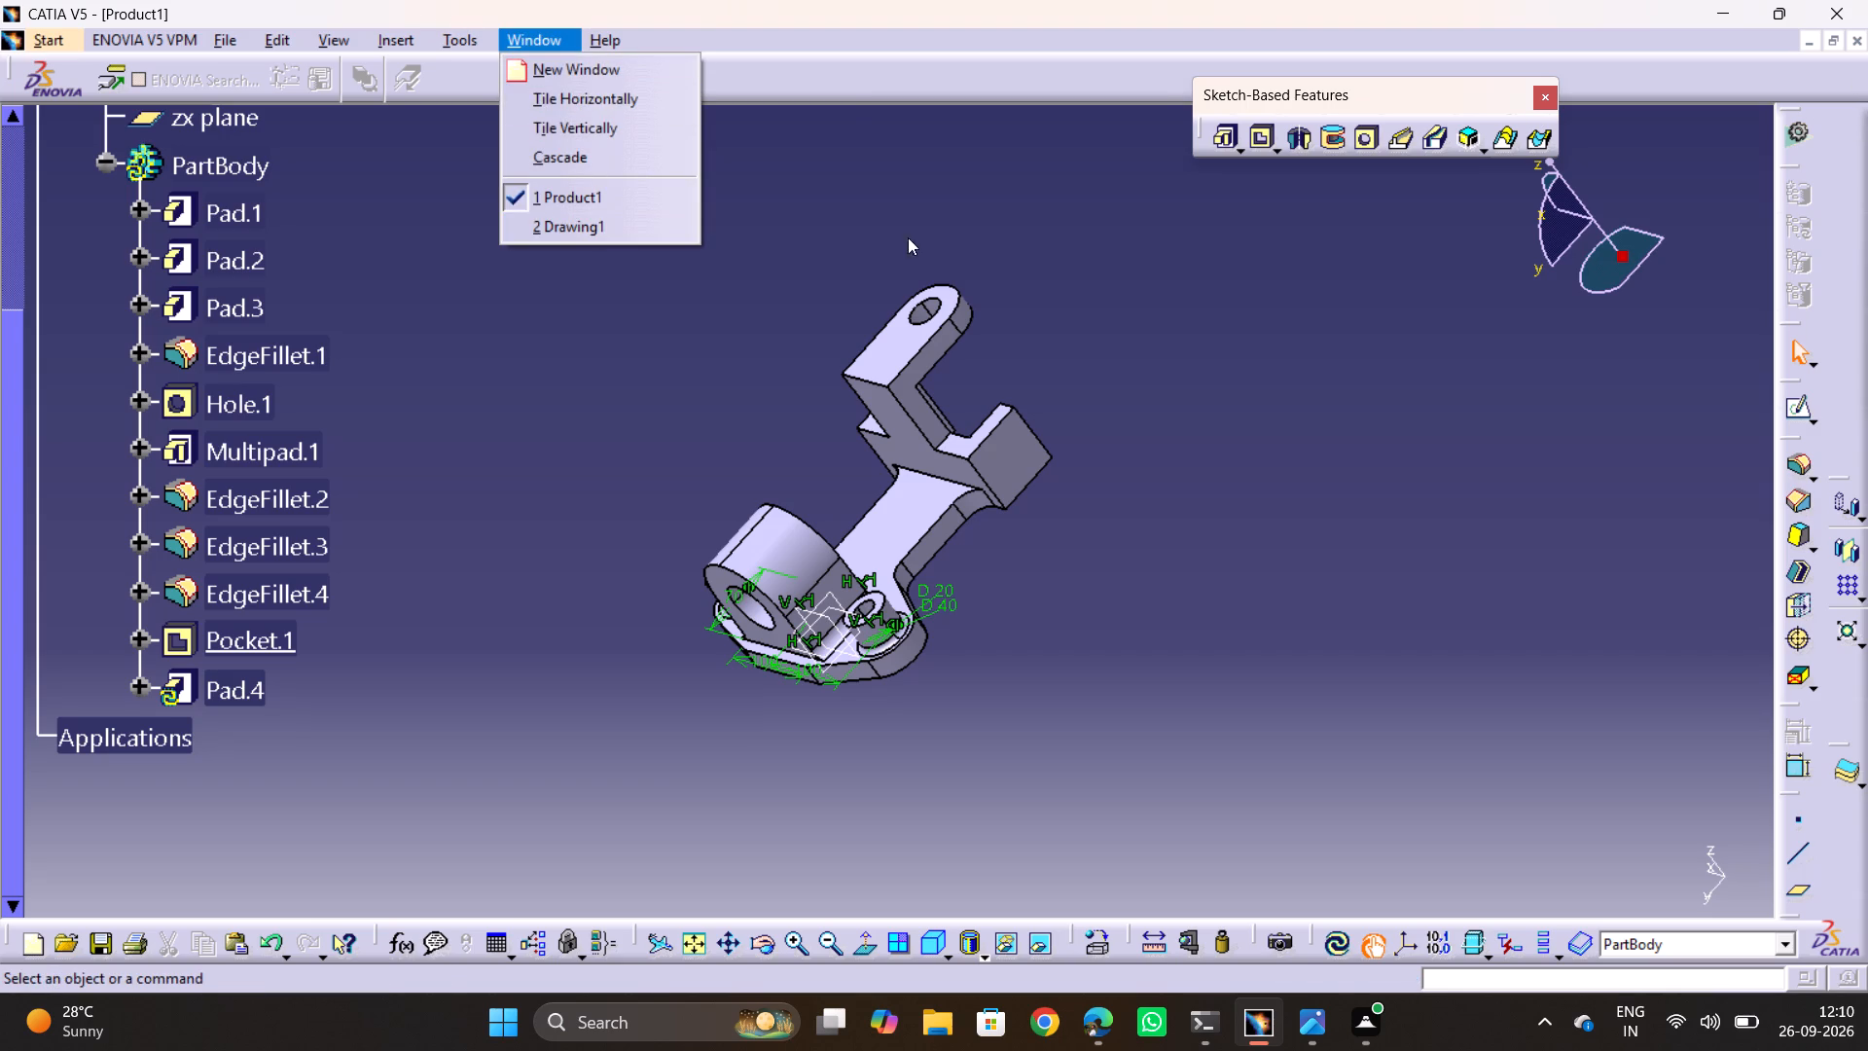
pyautogui.click(1265, 593)
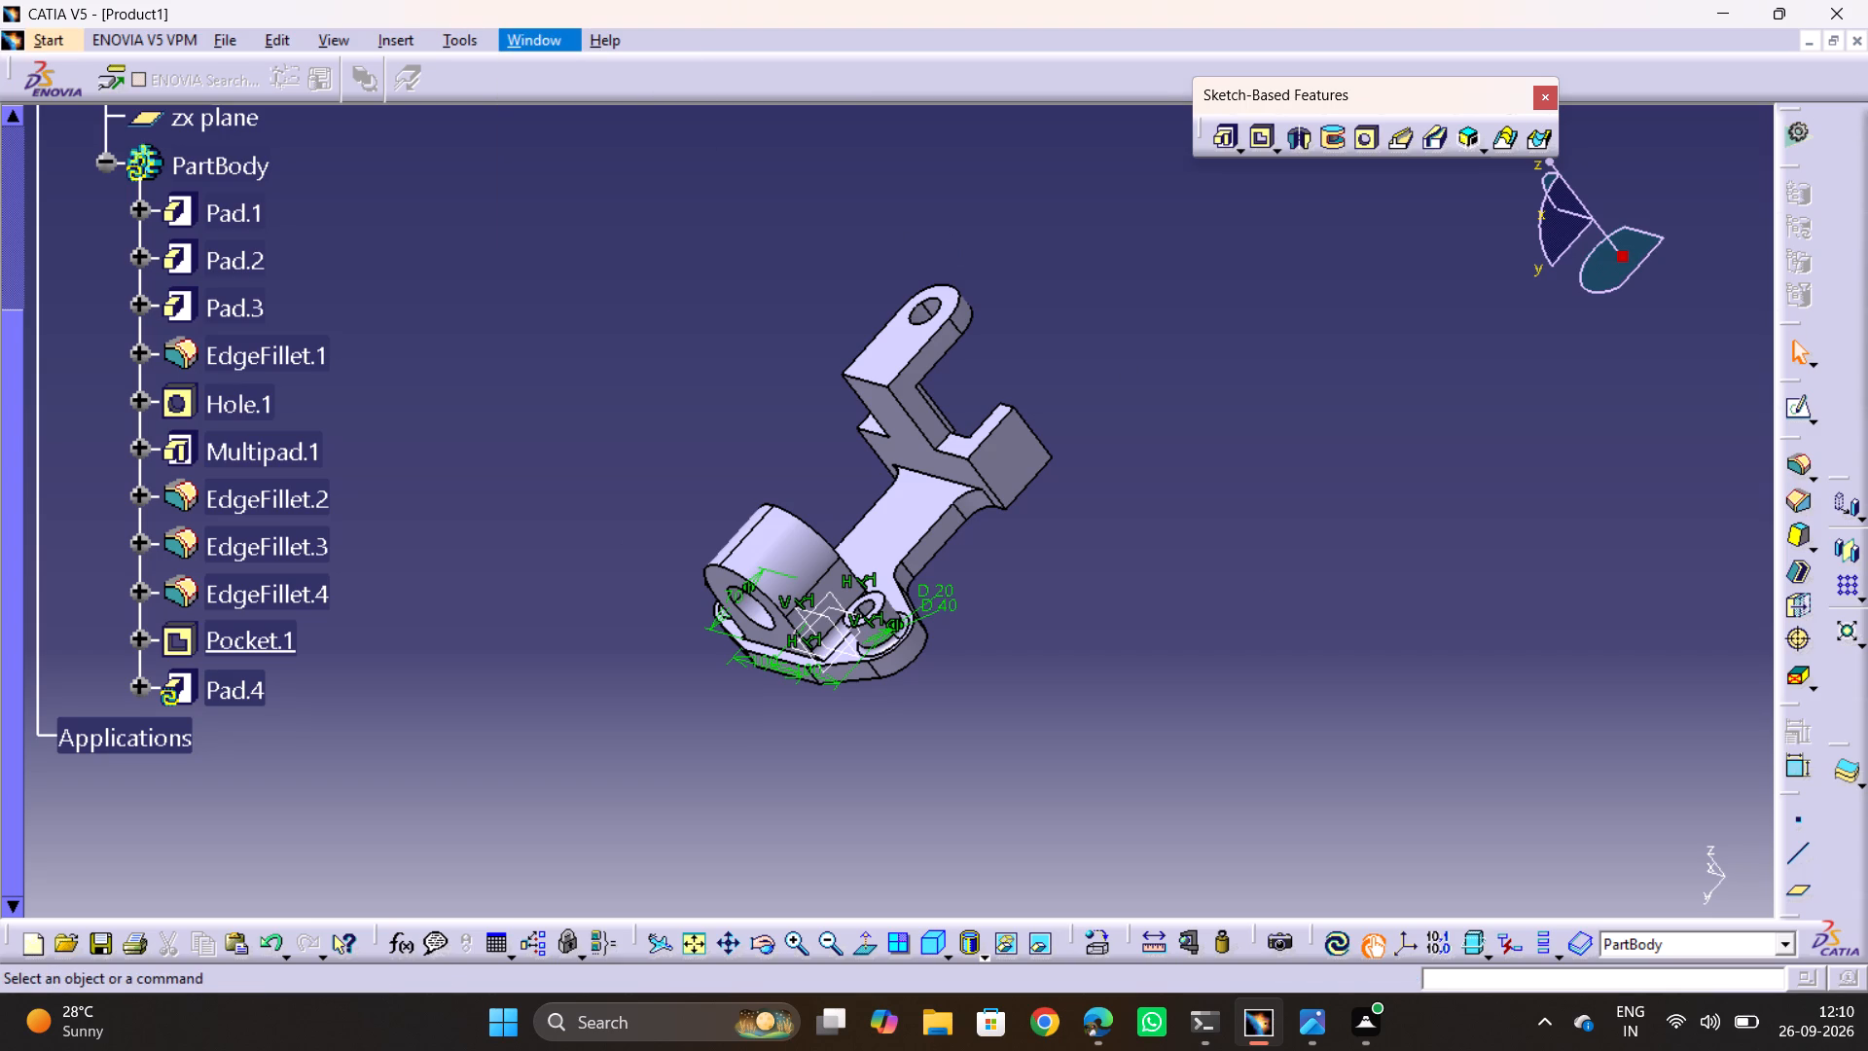
pyautogui.click(1815, 44)
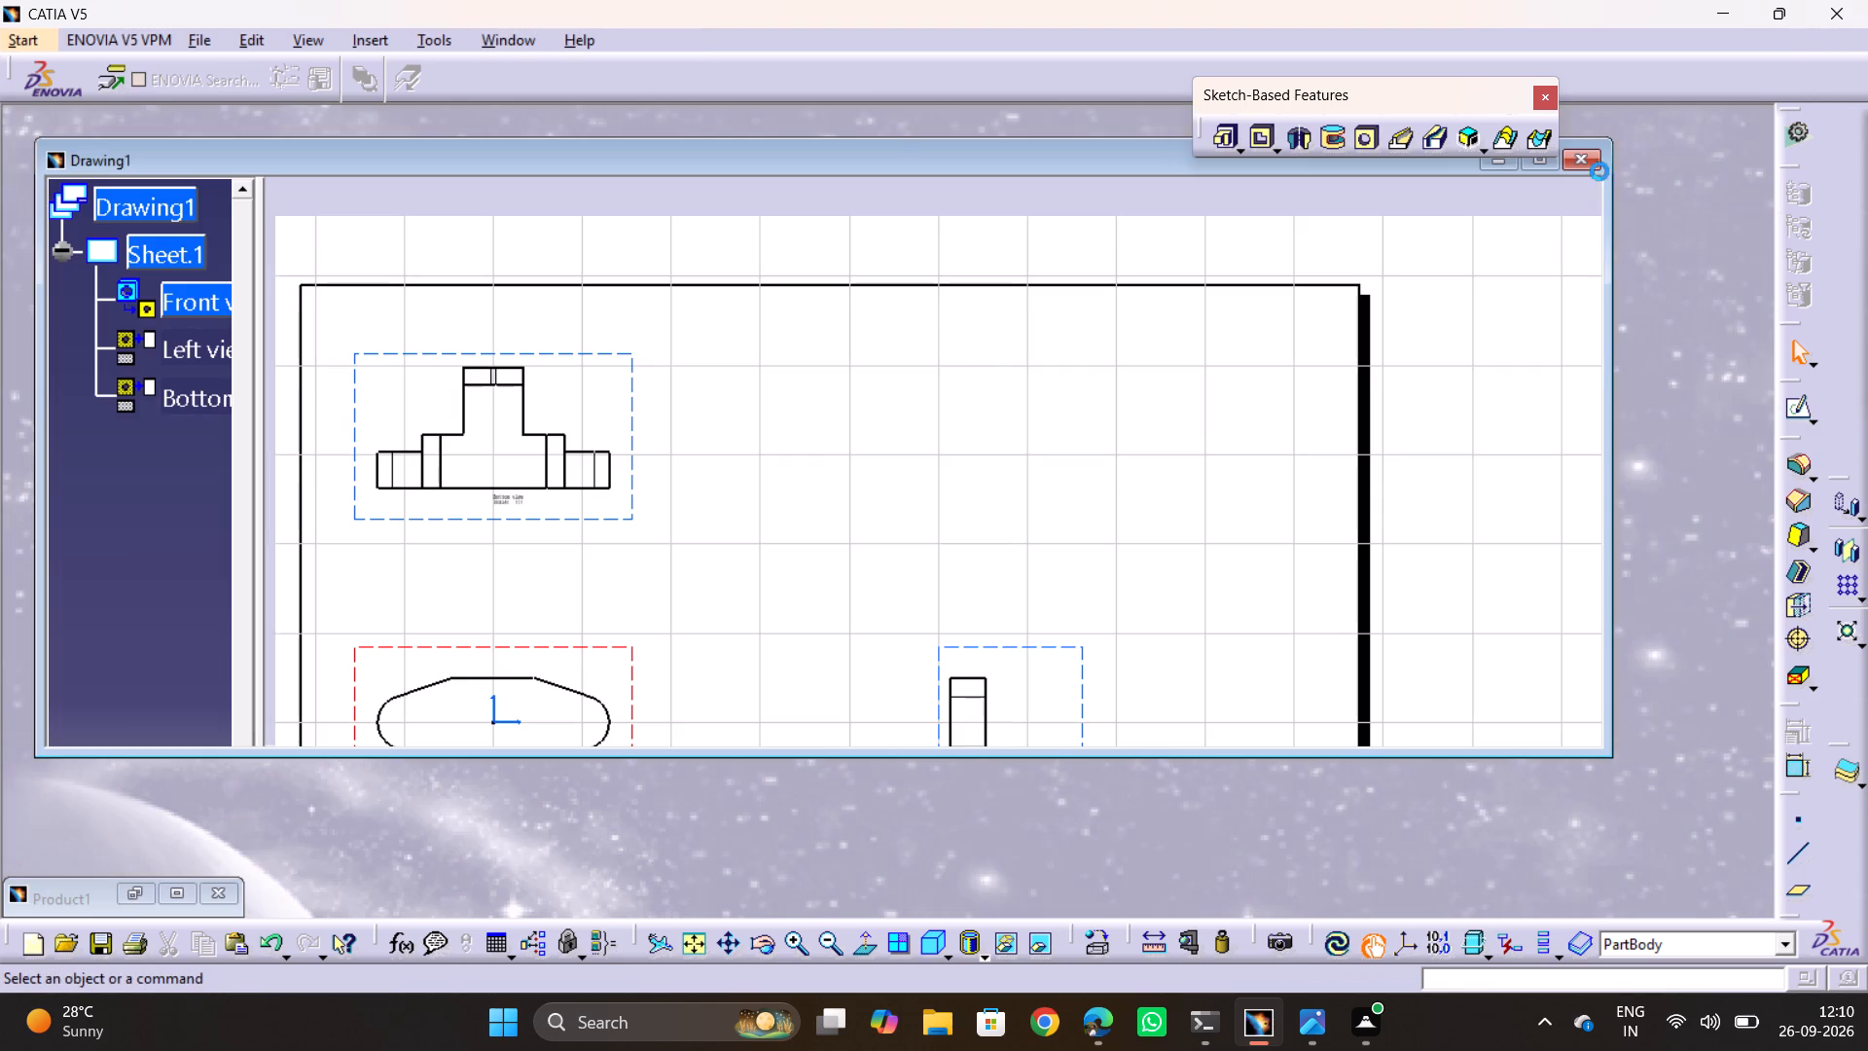
pyautogui.click(1587, 164)
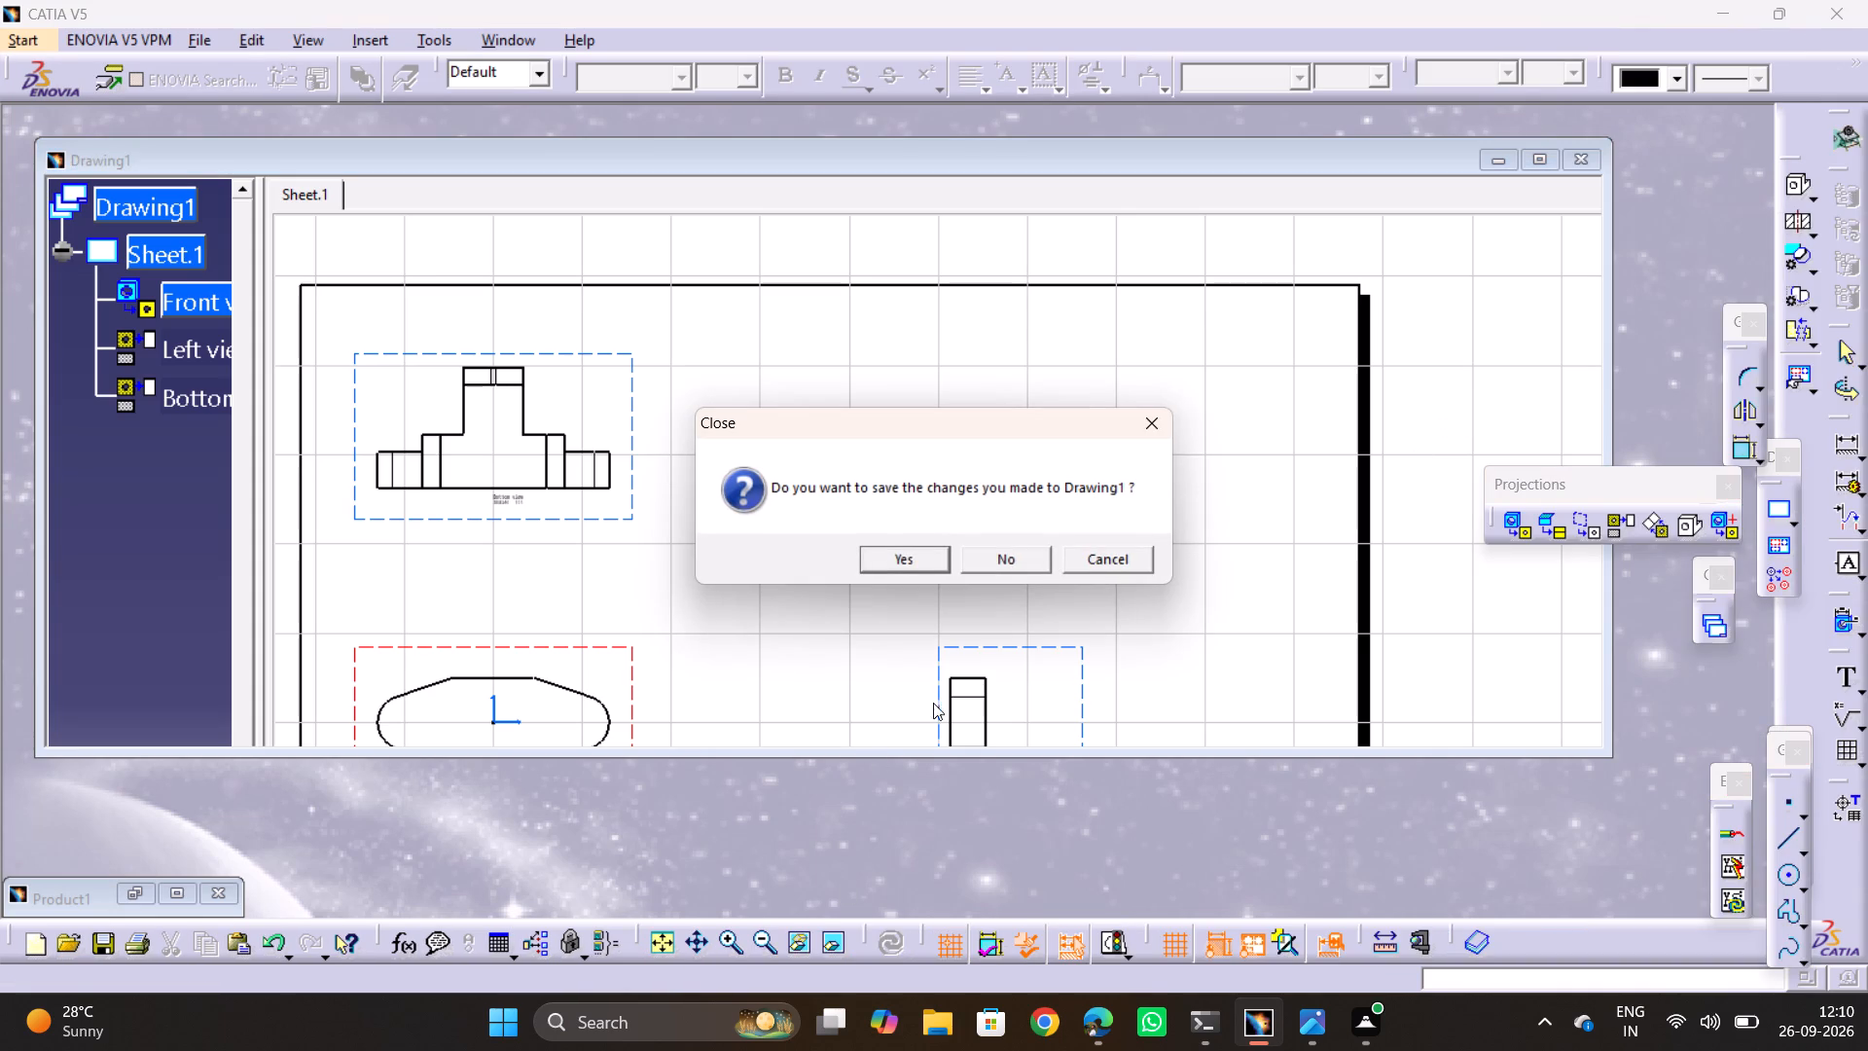
pyautogui.click(1025, 562)
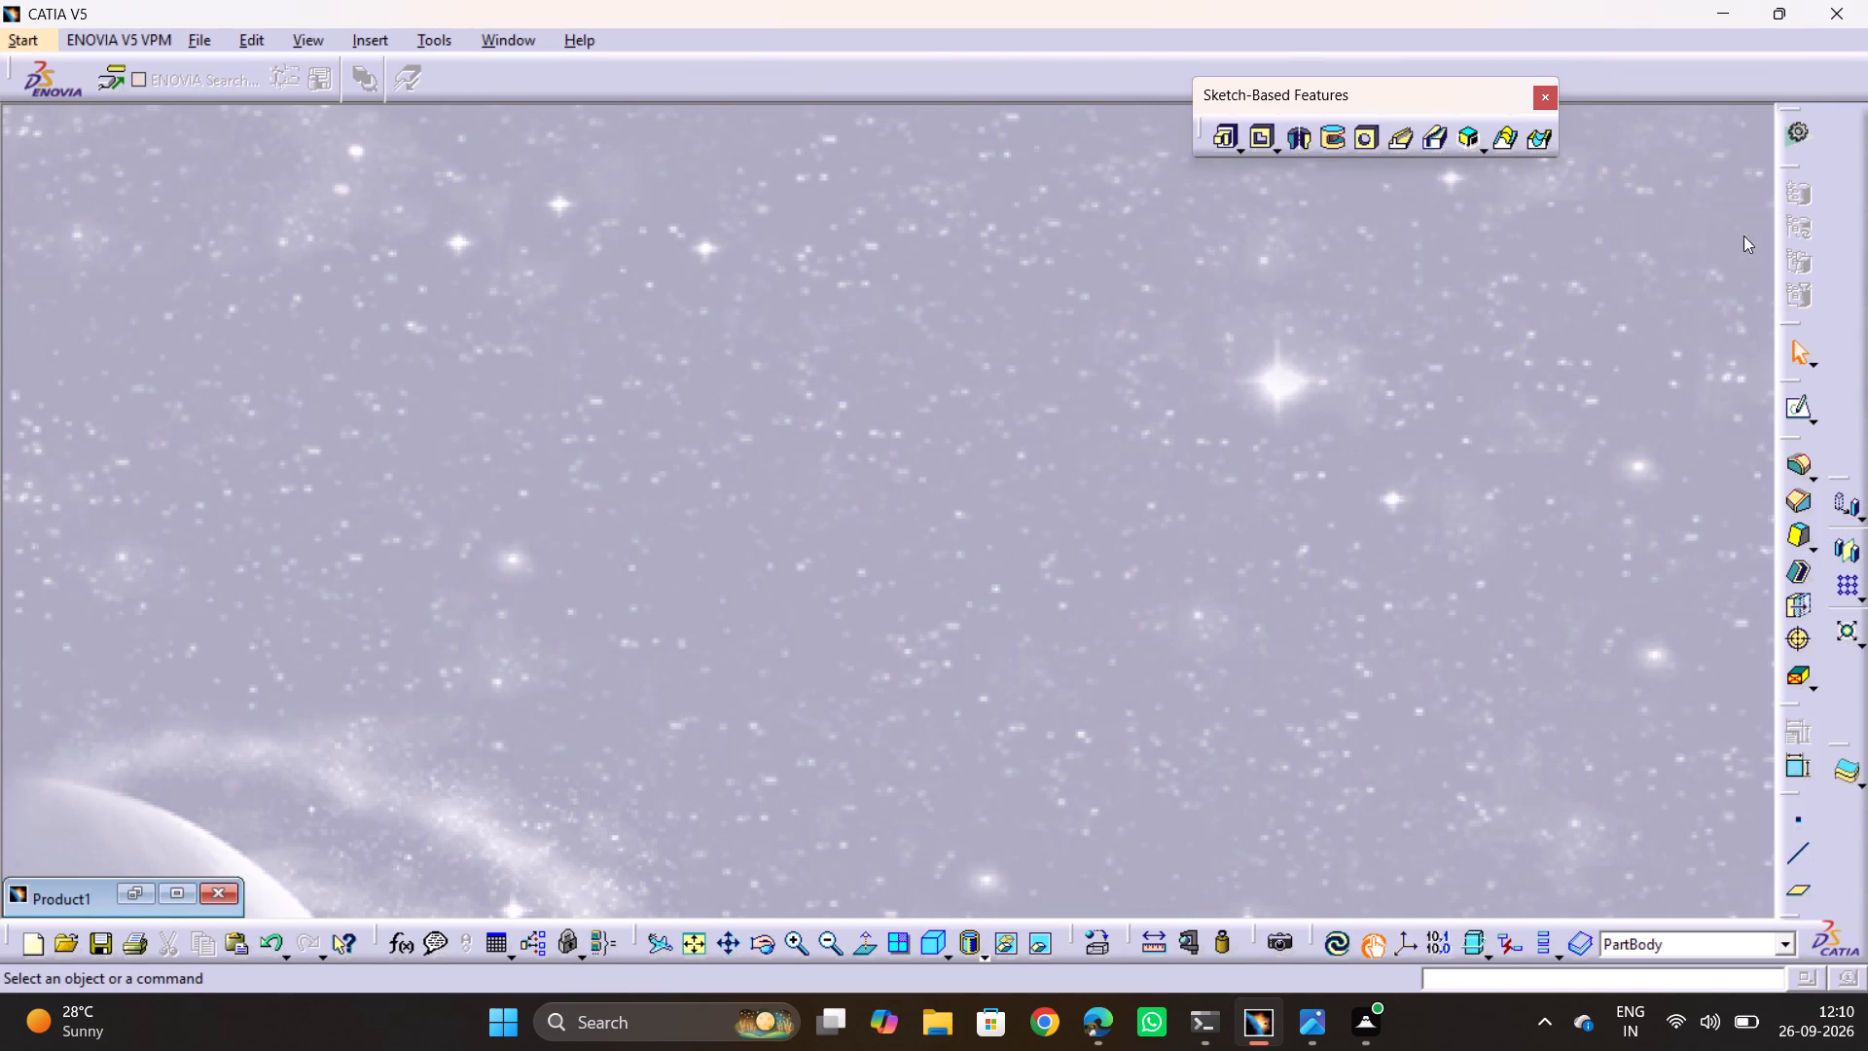
pyautogui.click(1240, 913)
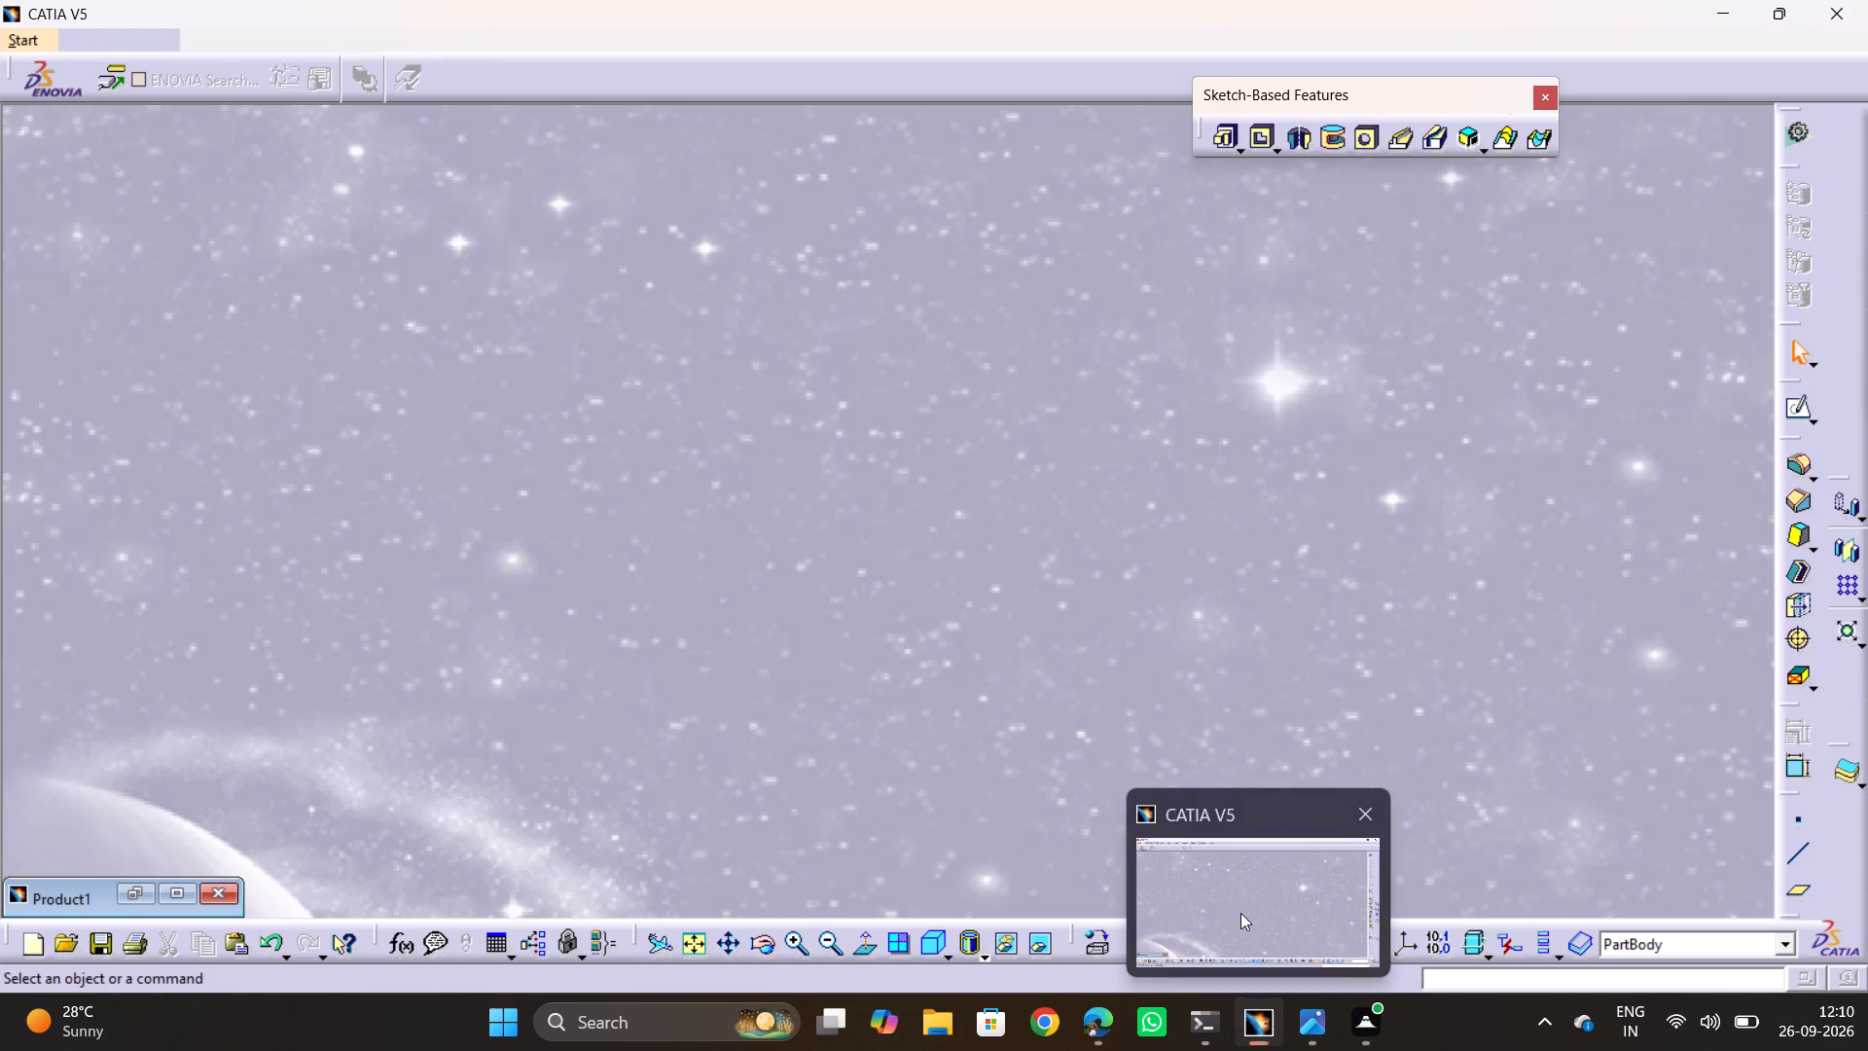
pyautogui.click(187, 904)
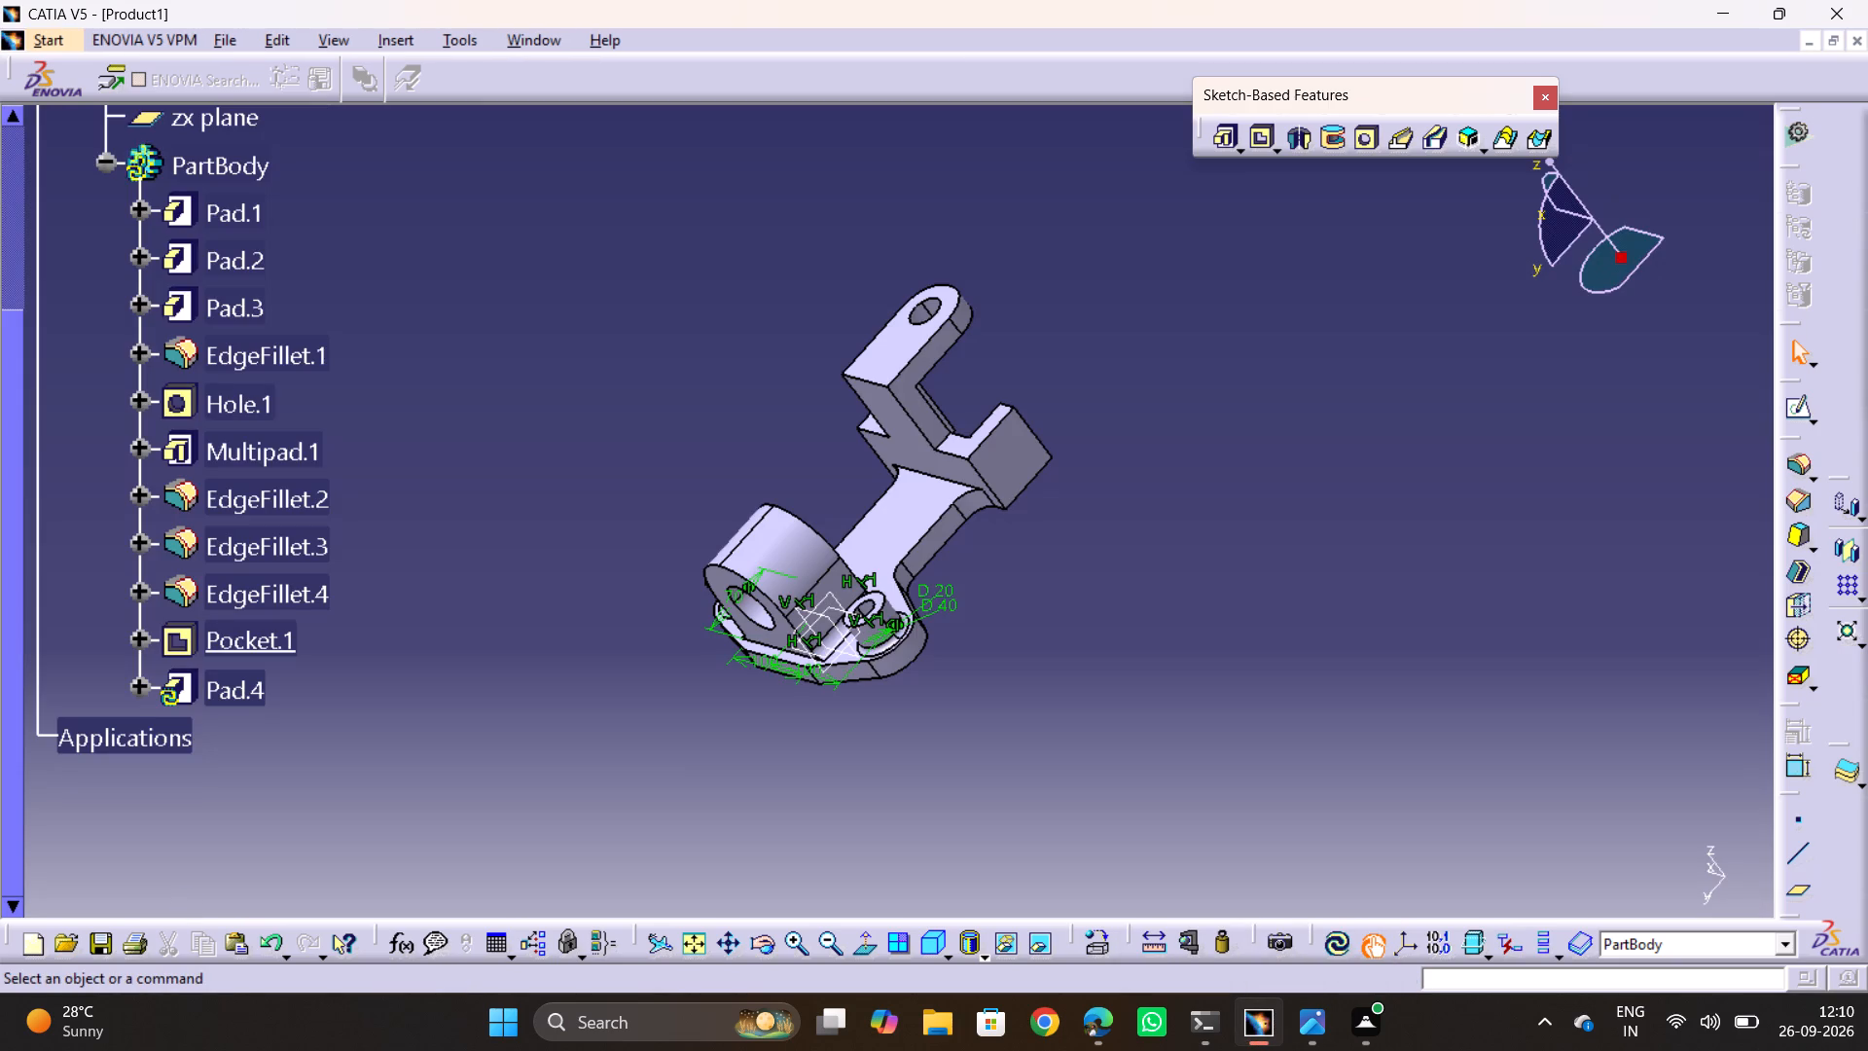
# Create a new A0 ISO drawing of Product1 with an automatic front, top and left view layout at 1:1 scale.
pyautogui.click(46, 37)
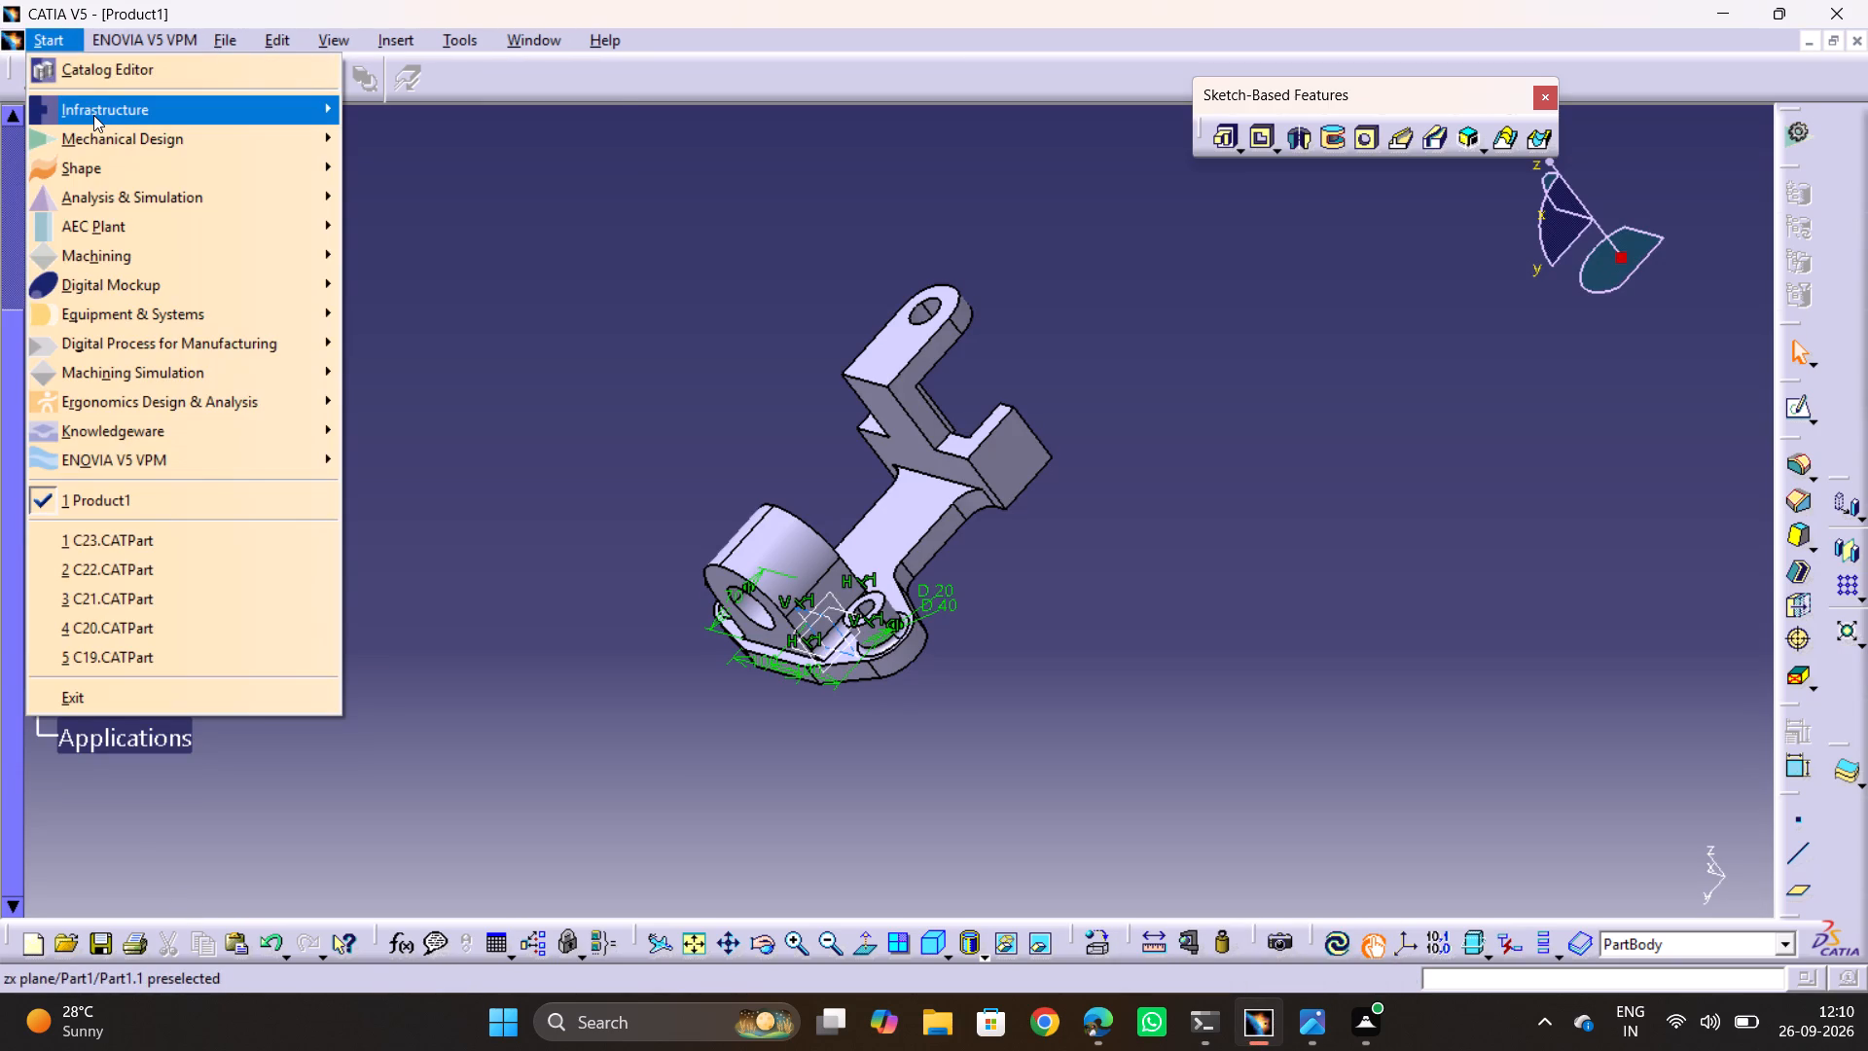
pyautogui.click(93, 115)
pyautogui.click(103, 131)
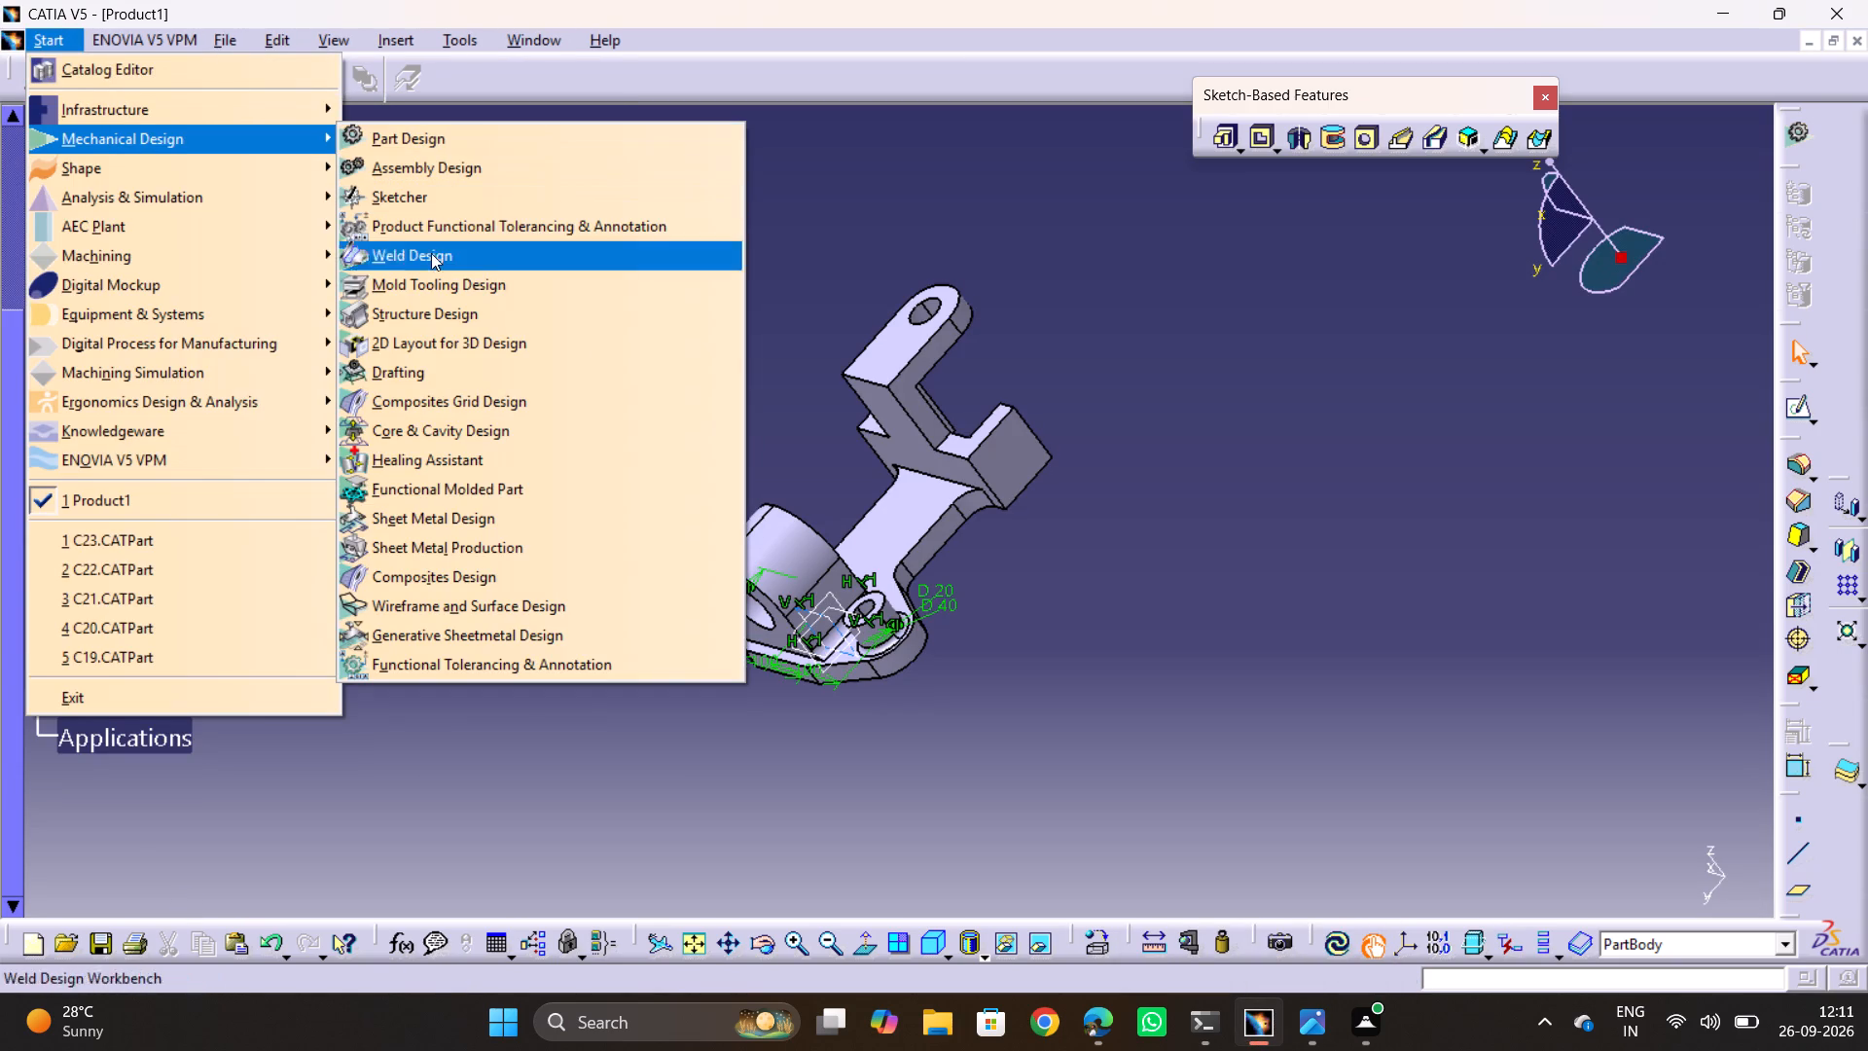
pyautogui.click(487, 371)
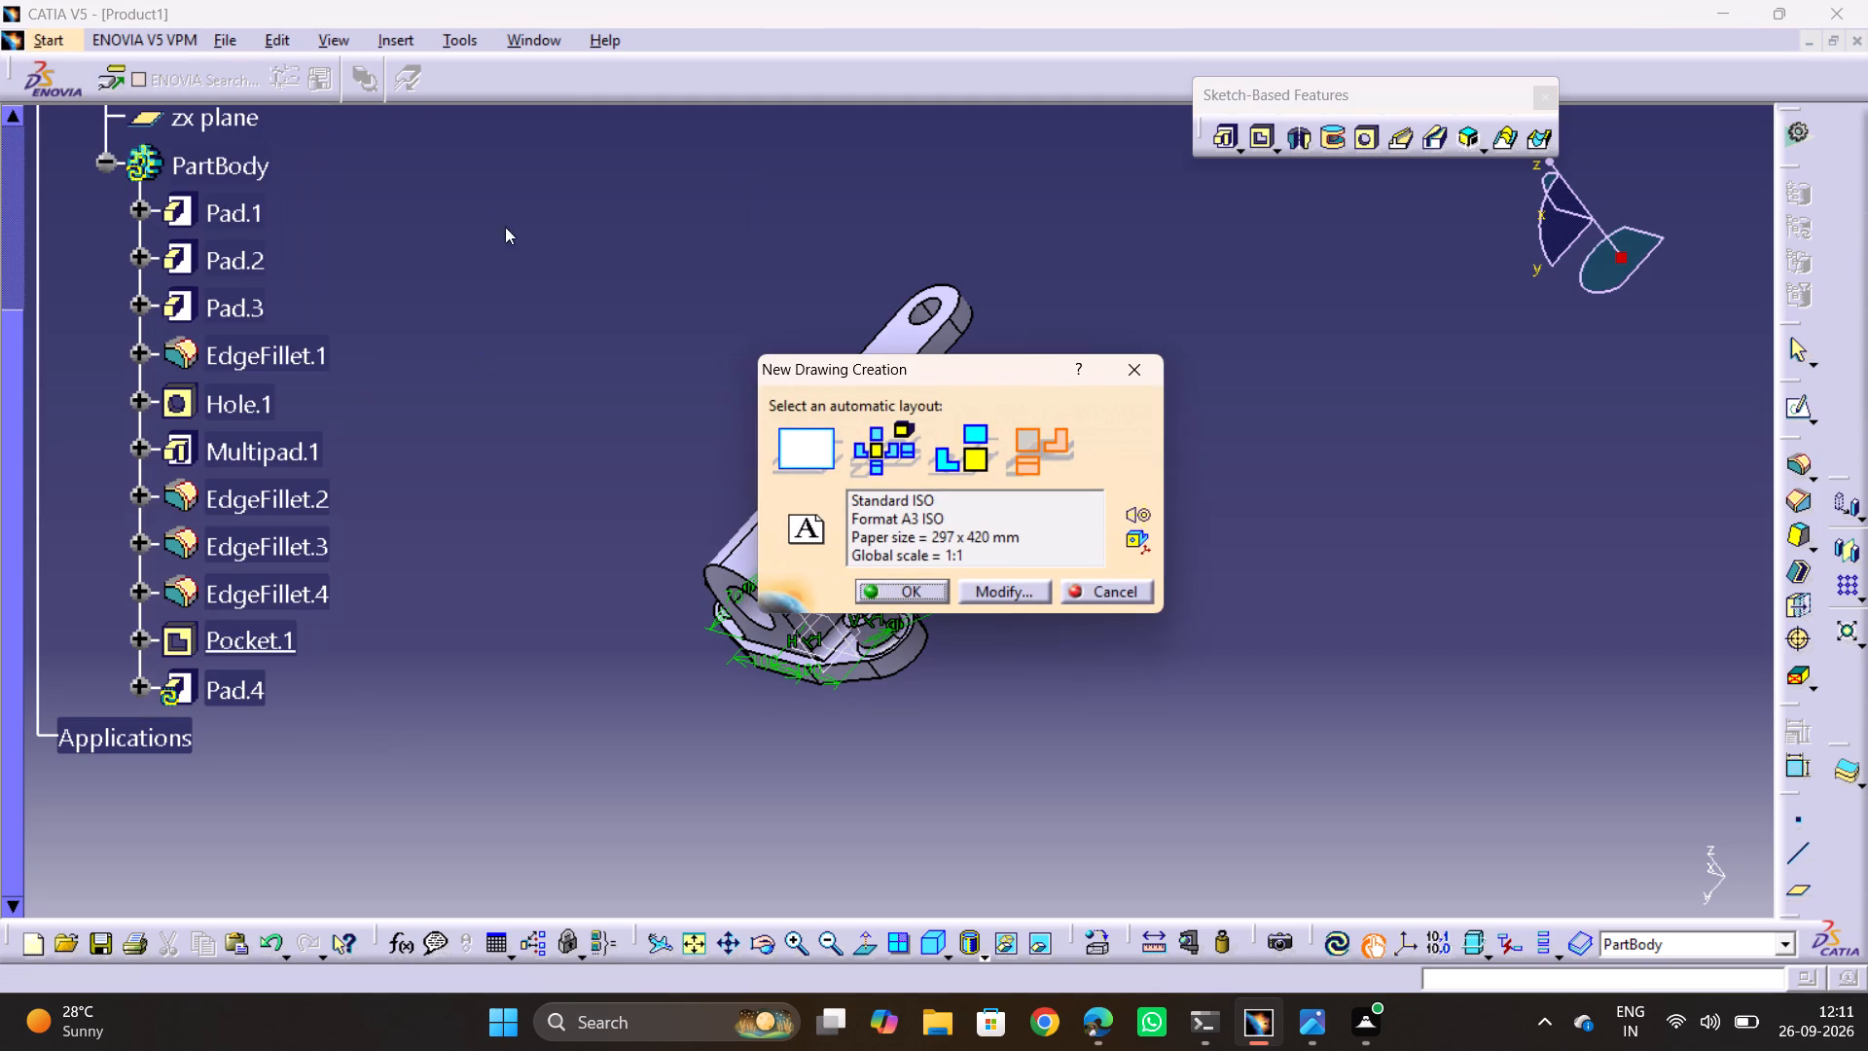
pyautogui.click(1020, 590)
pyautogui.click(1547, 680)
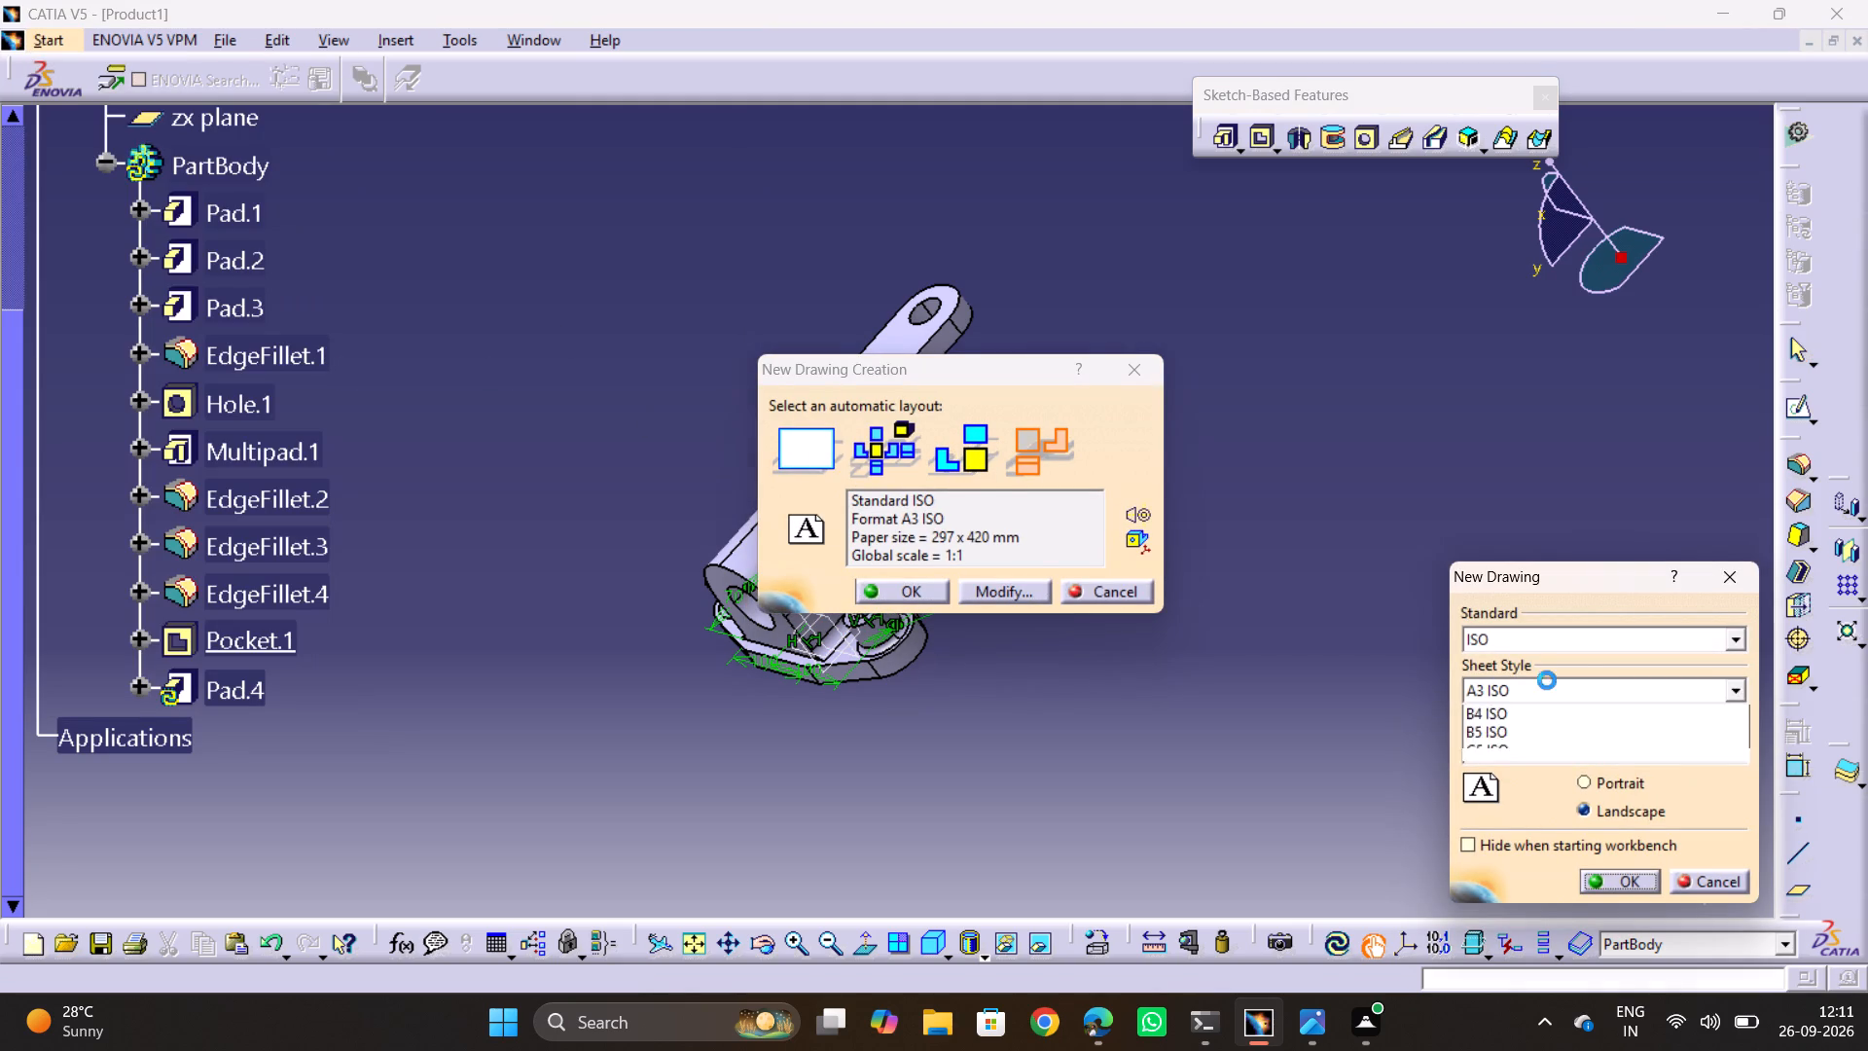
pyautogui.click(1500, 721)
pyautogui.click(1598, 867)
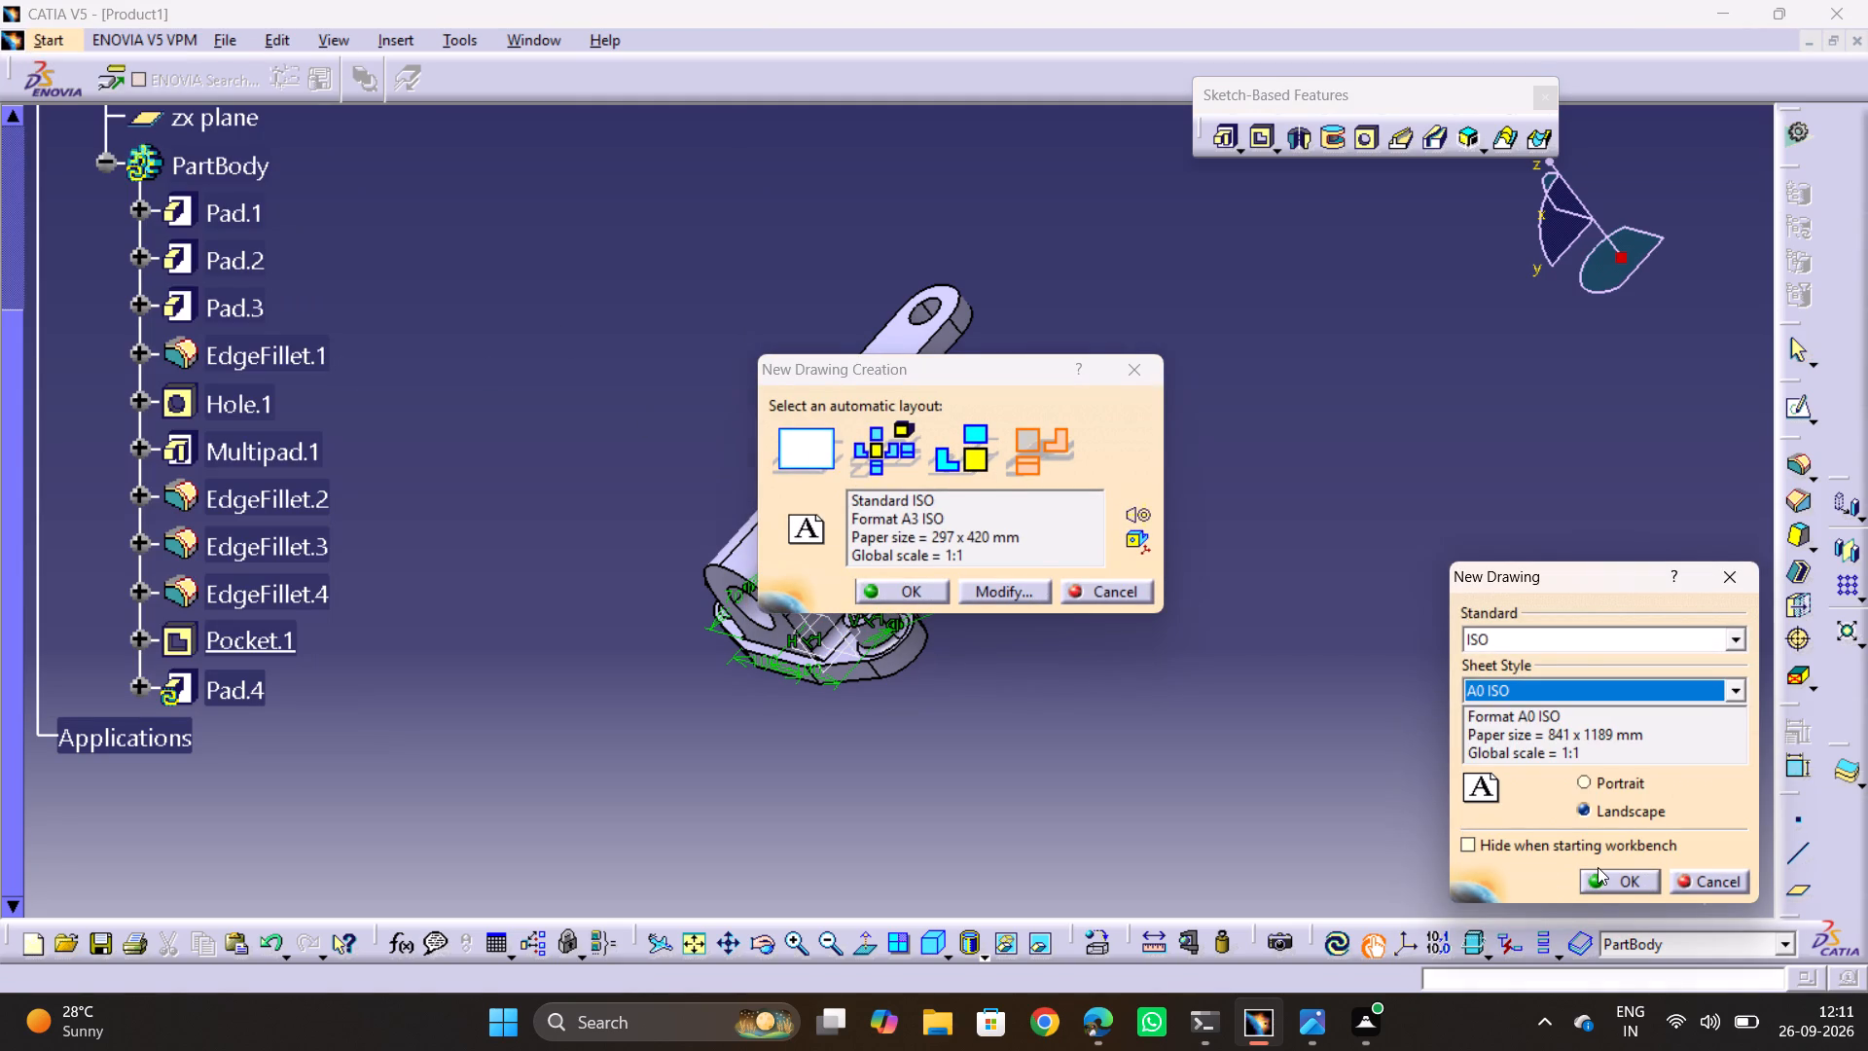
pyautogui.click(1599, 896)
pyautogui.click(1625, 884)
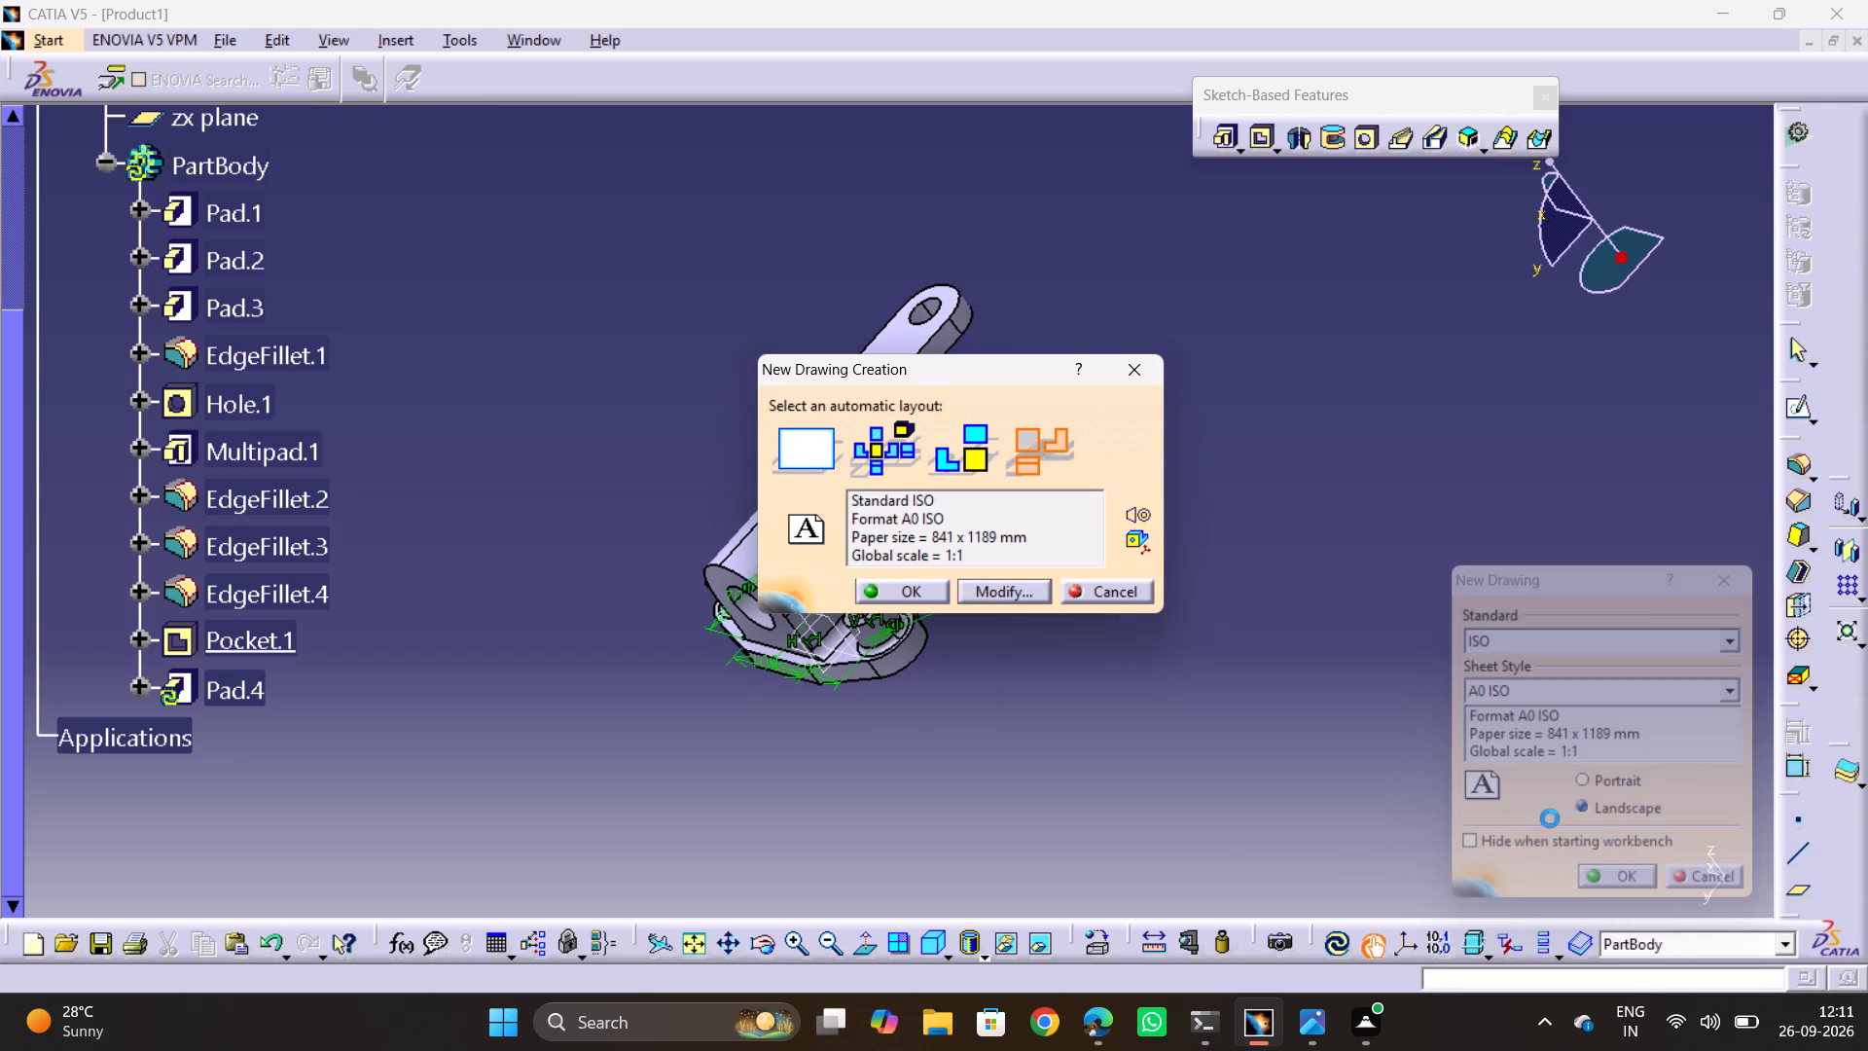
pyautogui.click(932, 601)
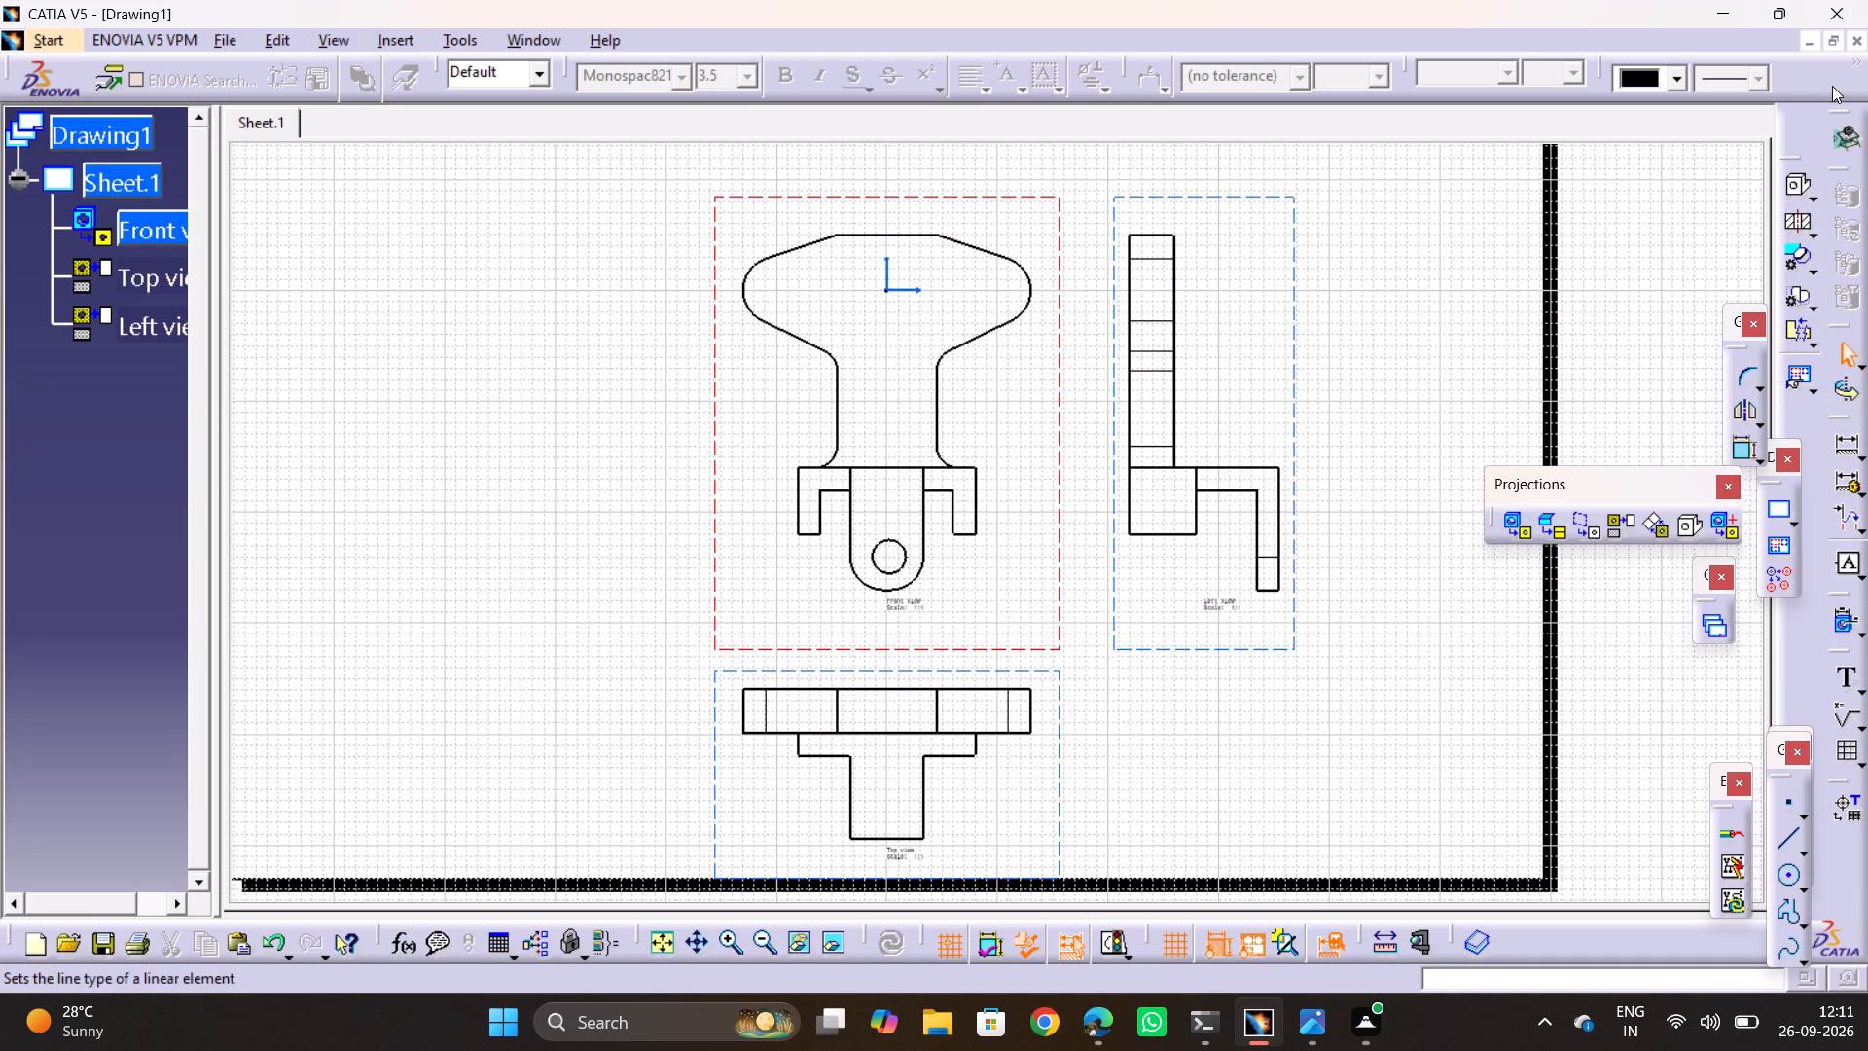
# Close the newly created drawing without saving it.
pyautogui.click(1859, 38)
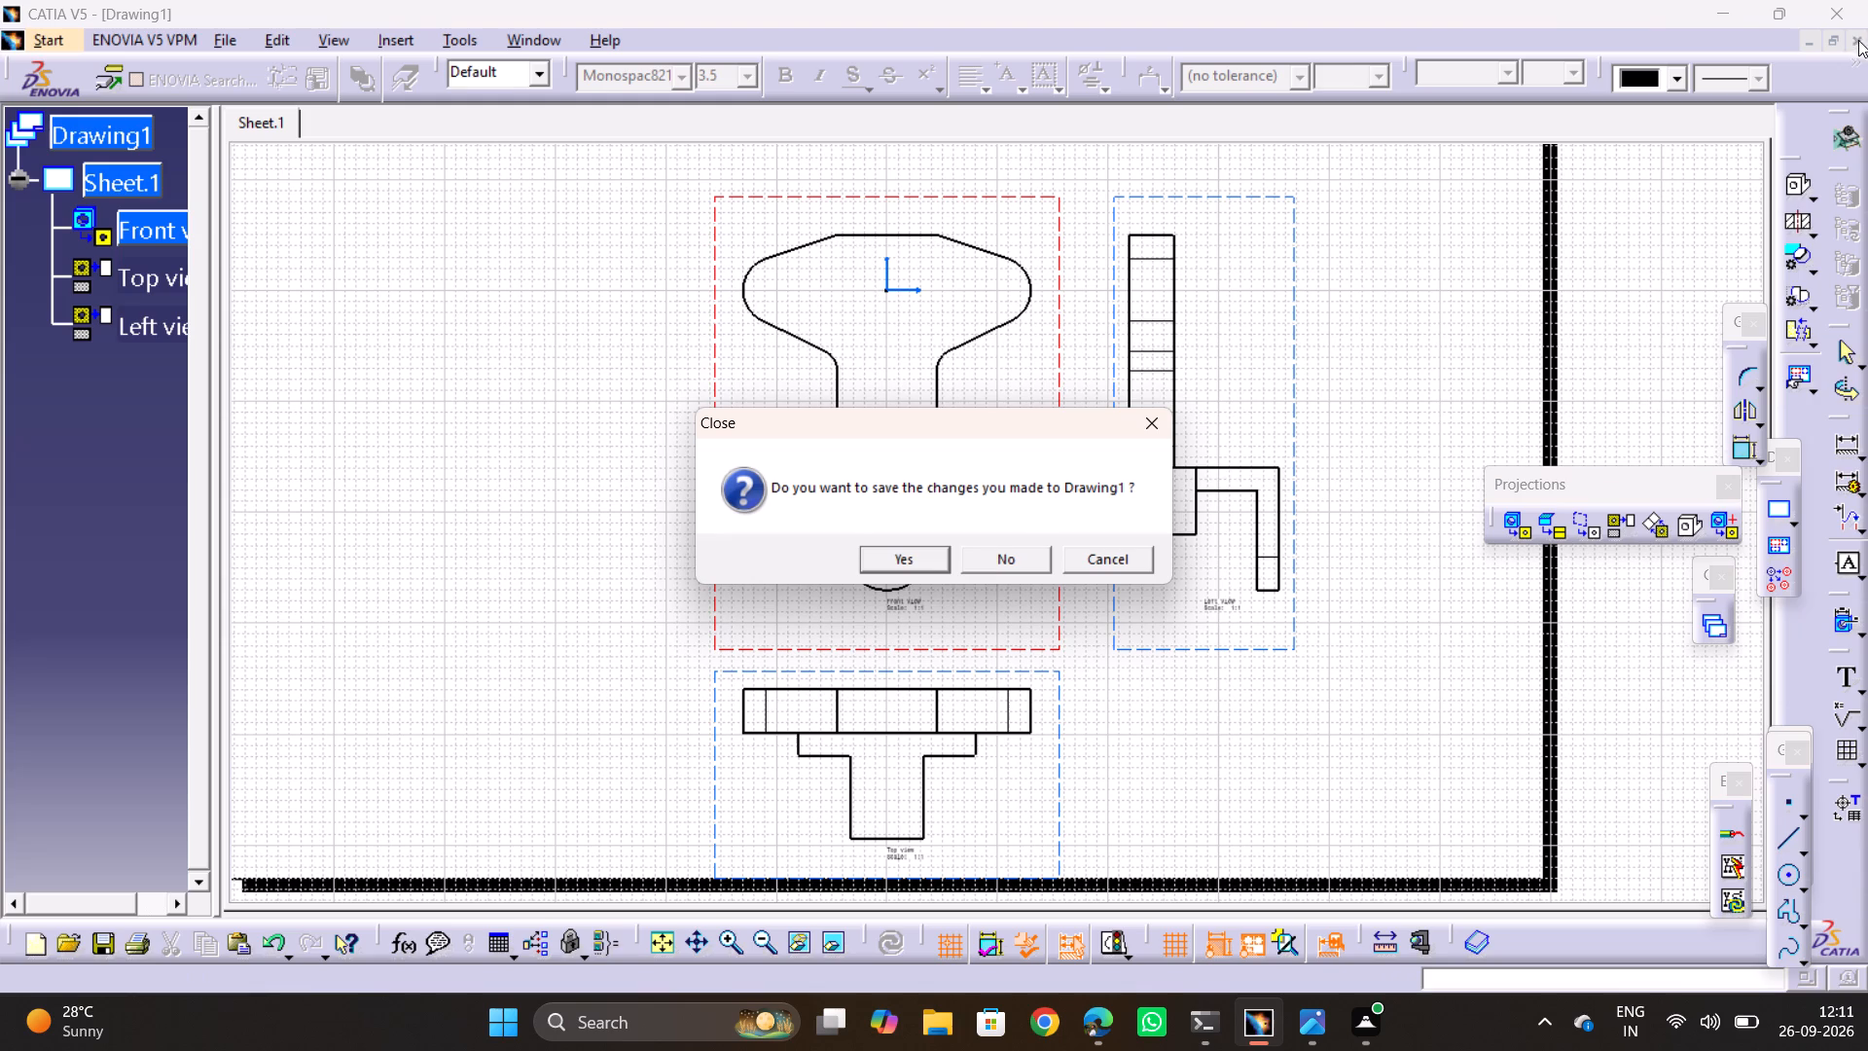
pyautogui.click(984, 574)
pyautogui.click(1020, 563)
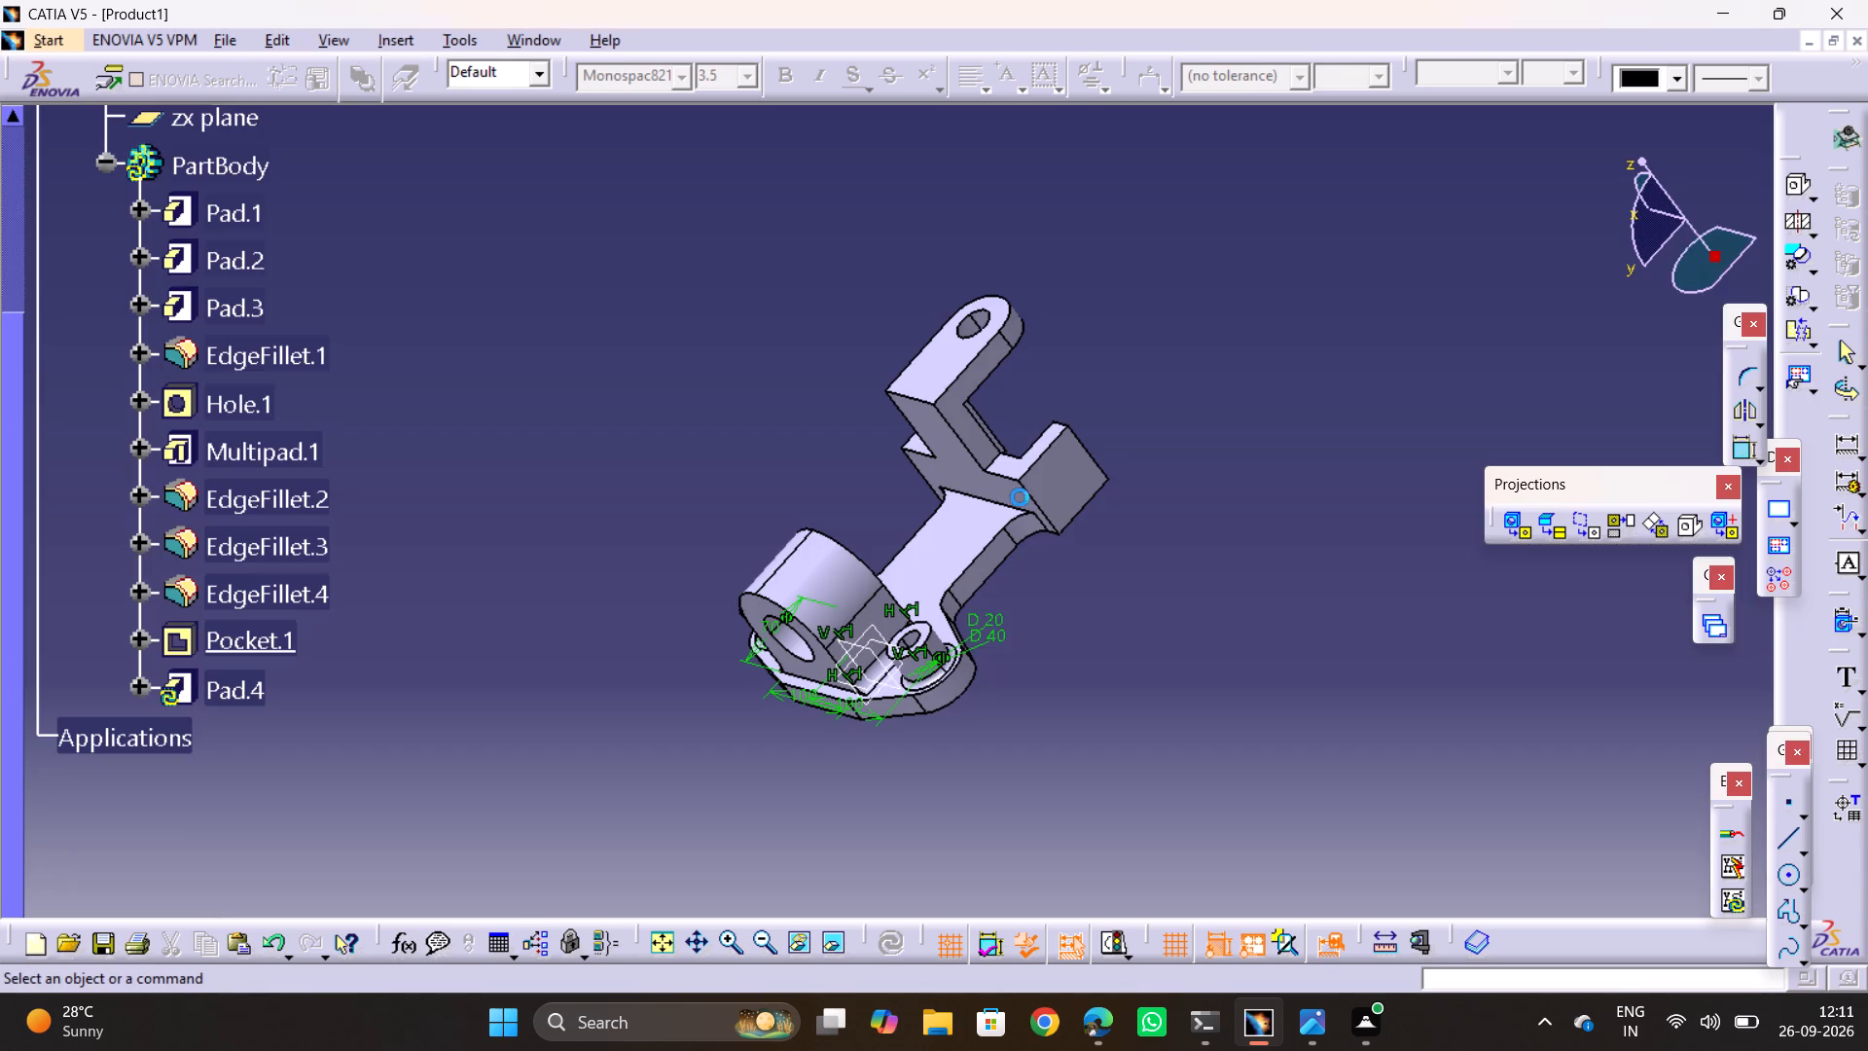
# Inspect the Multi-Pad definition and domain thicknesses of the bosses on the base plate.
pyautogui.doubleClick(458, 668)
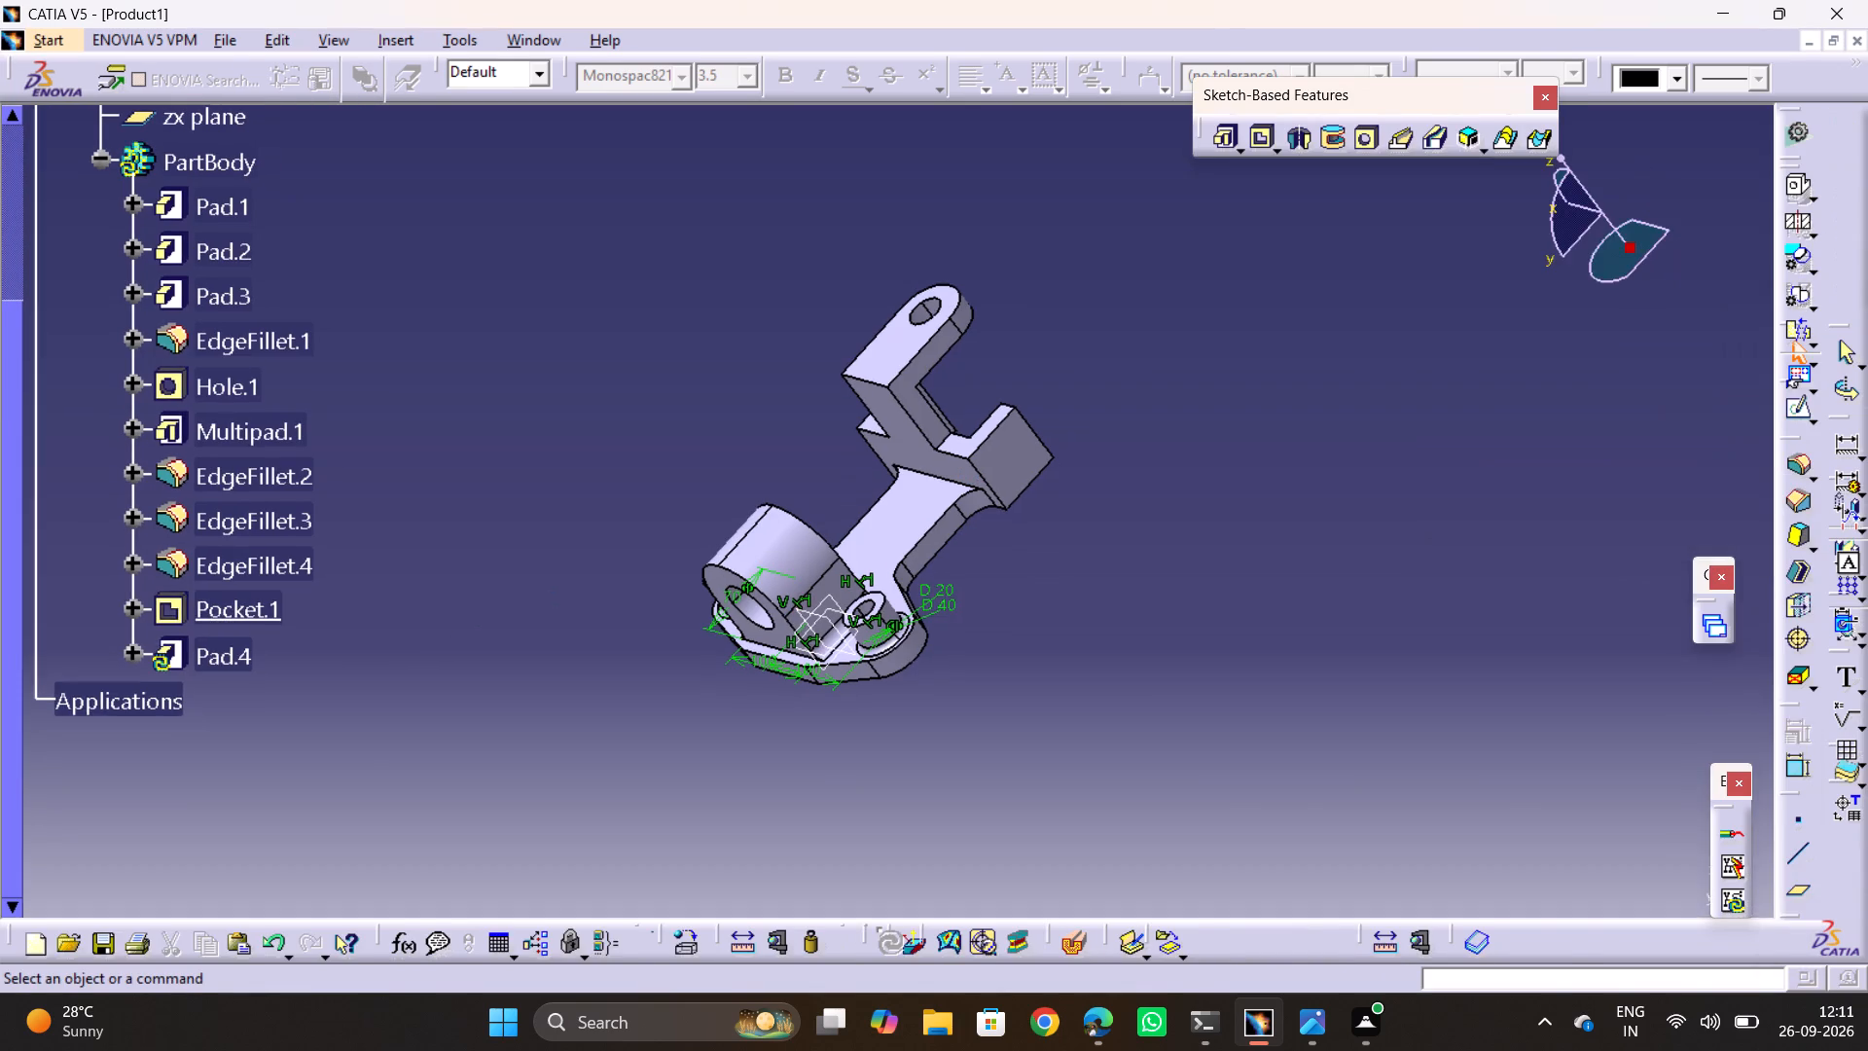
pyautogui.press('Escape')
pyautogui.press('Escape')
pyautogui.press('Escape')
pyautogui.press('Escape')
pyautogui.press('Escape')
pyautogui.press('Escape')
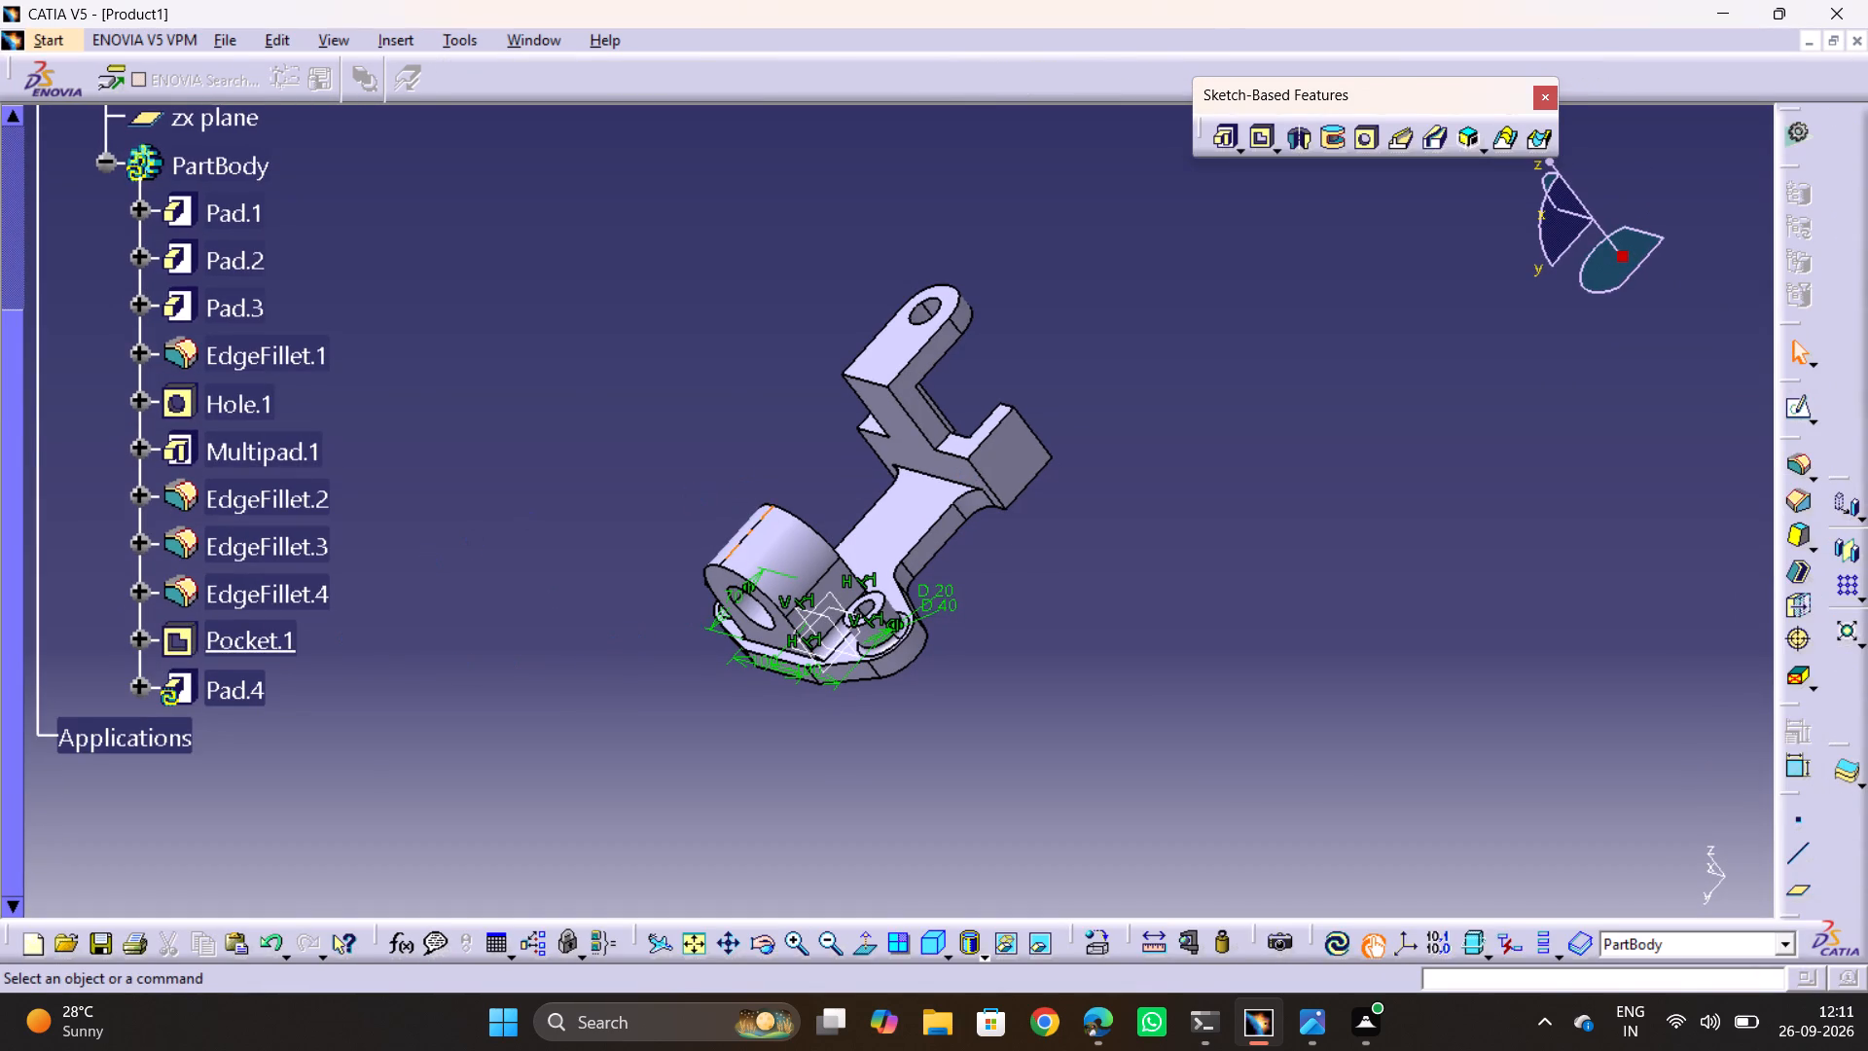
pyautogui.doubleClick(765, 636)
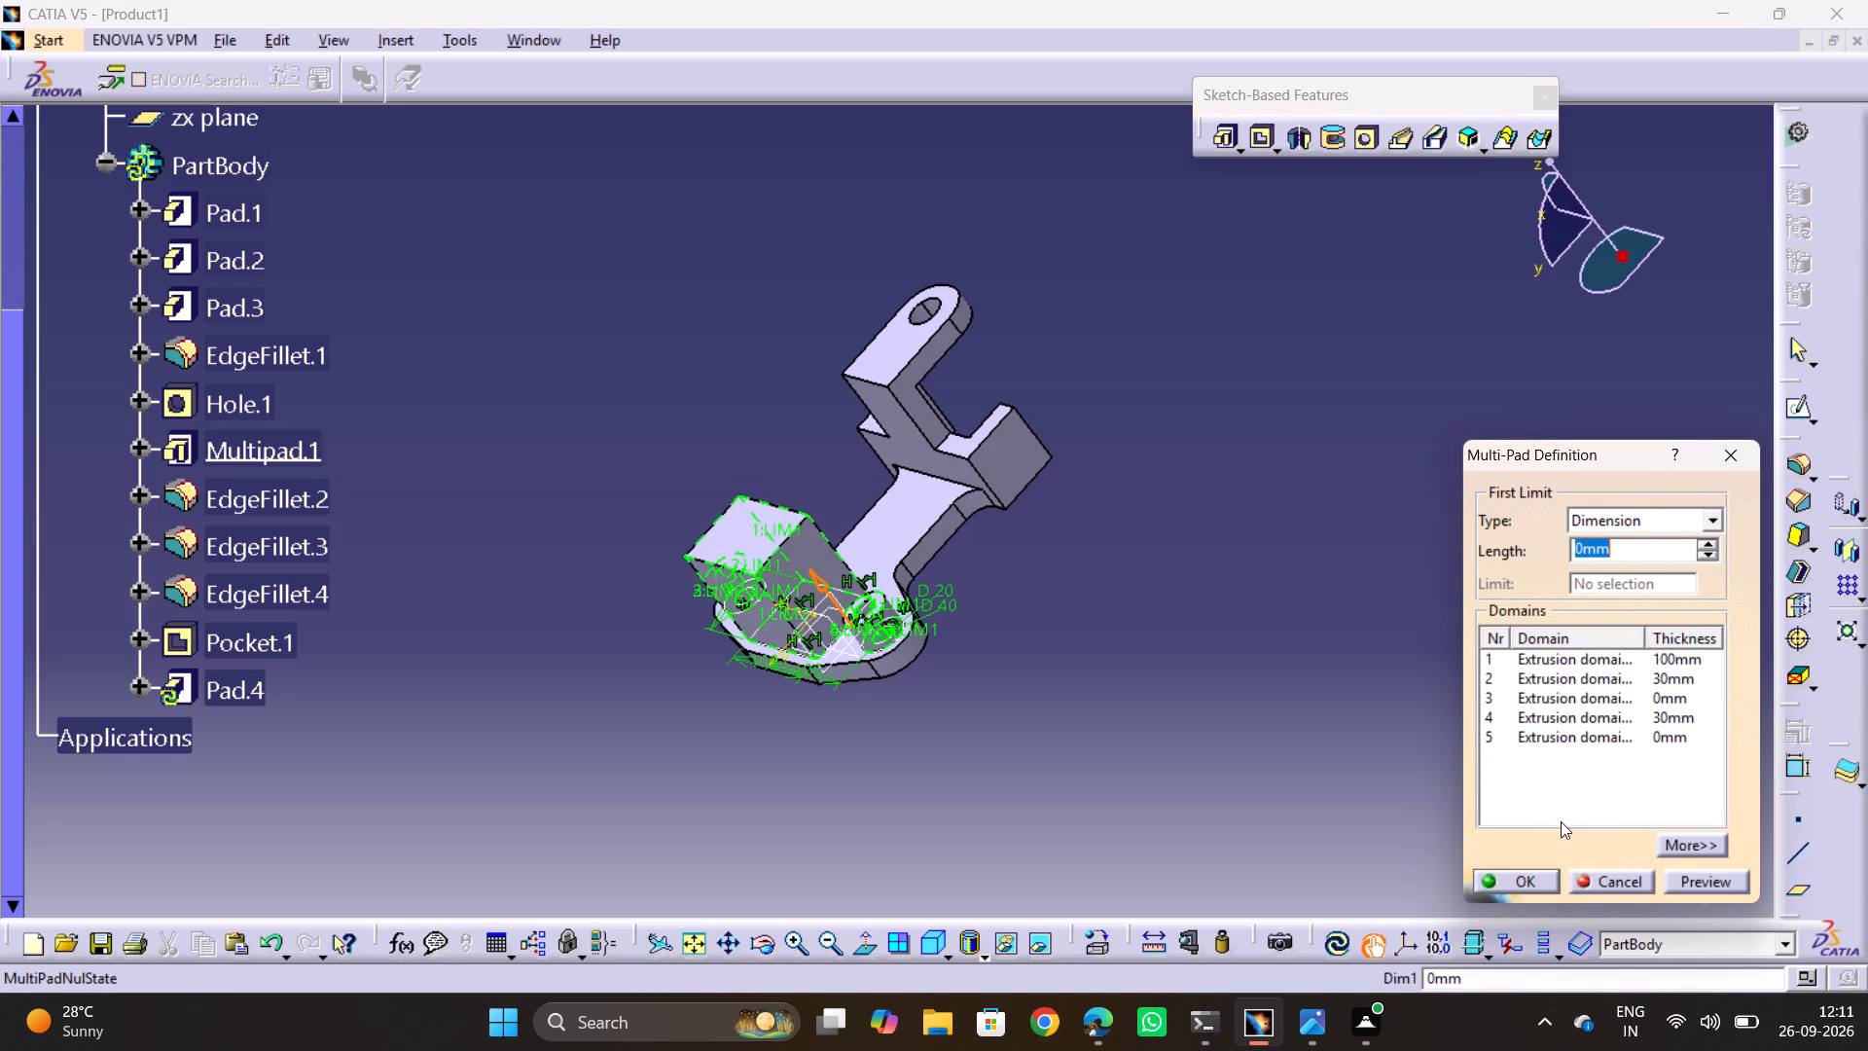
pyautogui.click(1527, 883)
pyautogui.click(1255, 858)
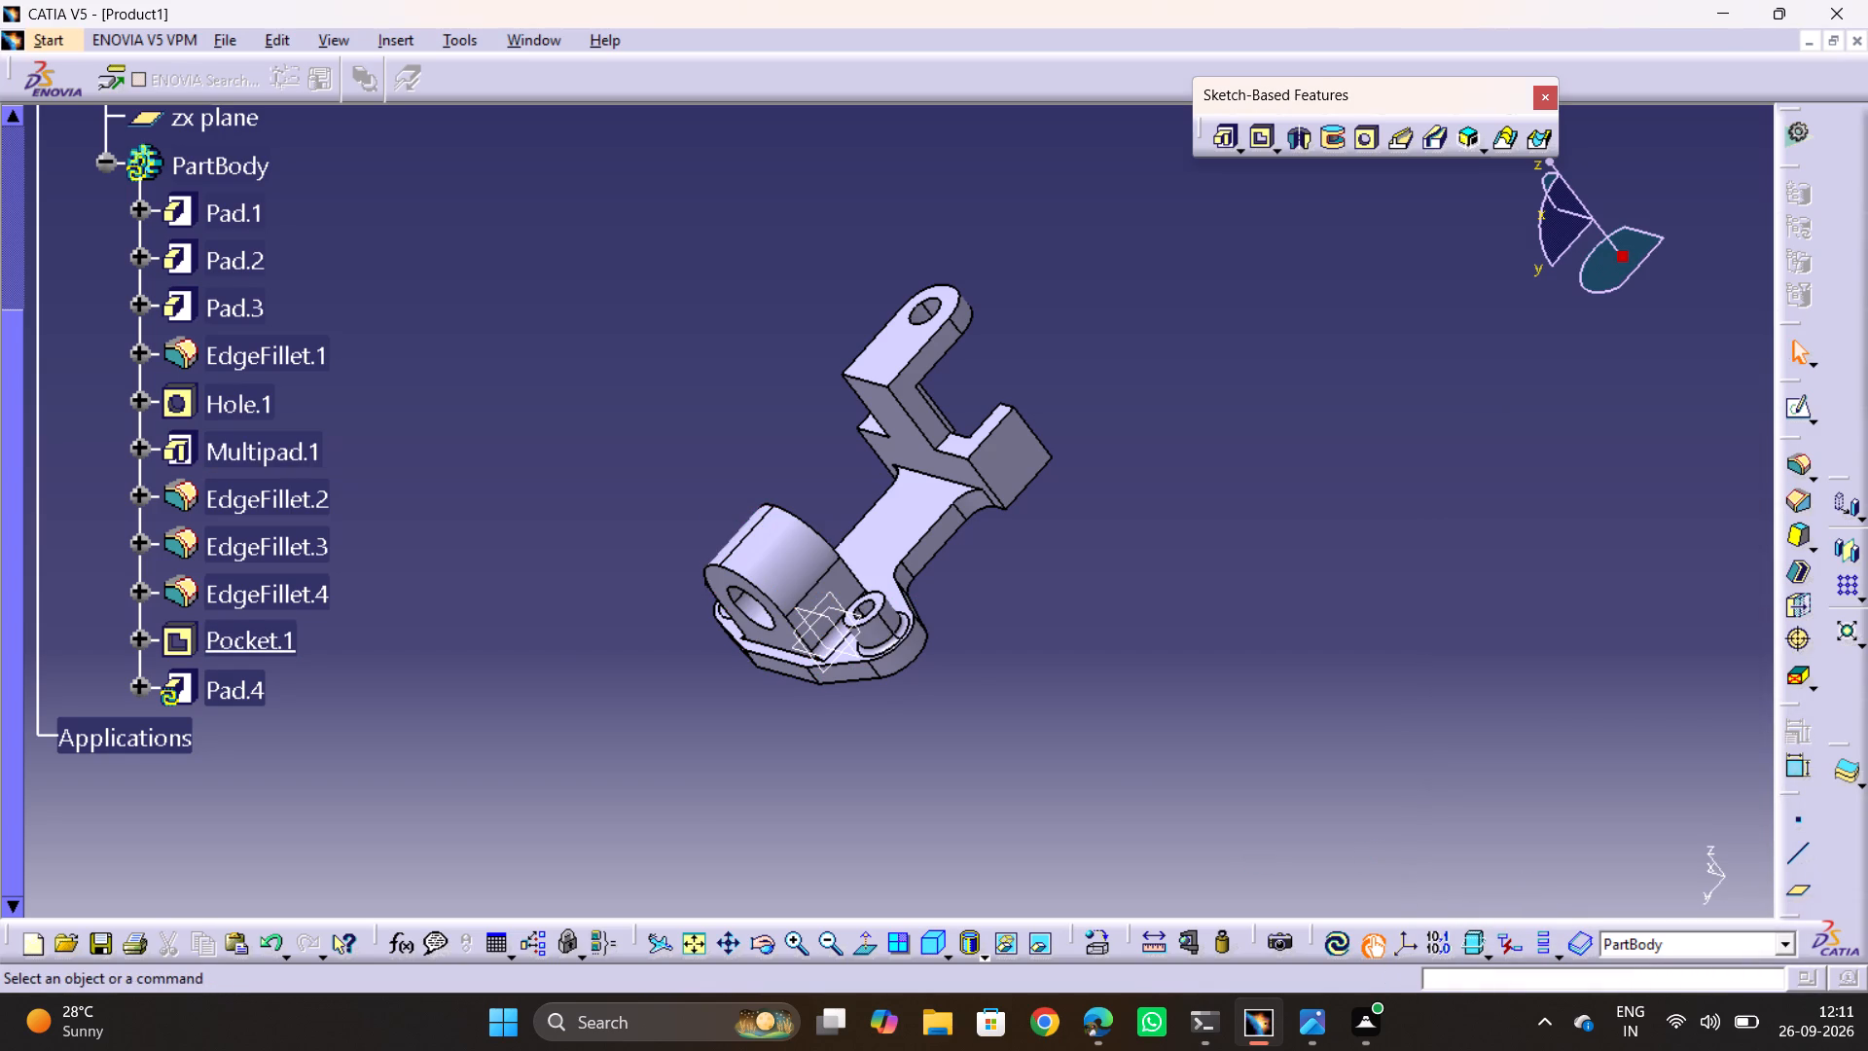
# In the multi-pad's Sketch.7, delete the central boss rectangle between the two circle pairs, and leave the sketch.
pyautogui.moveTo(910, 753); pyautogui.dragTo(1124, 463, button='middle')
pyautogui.moveTo(900, 753); pyautogui.dragTo(1124, 463)
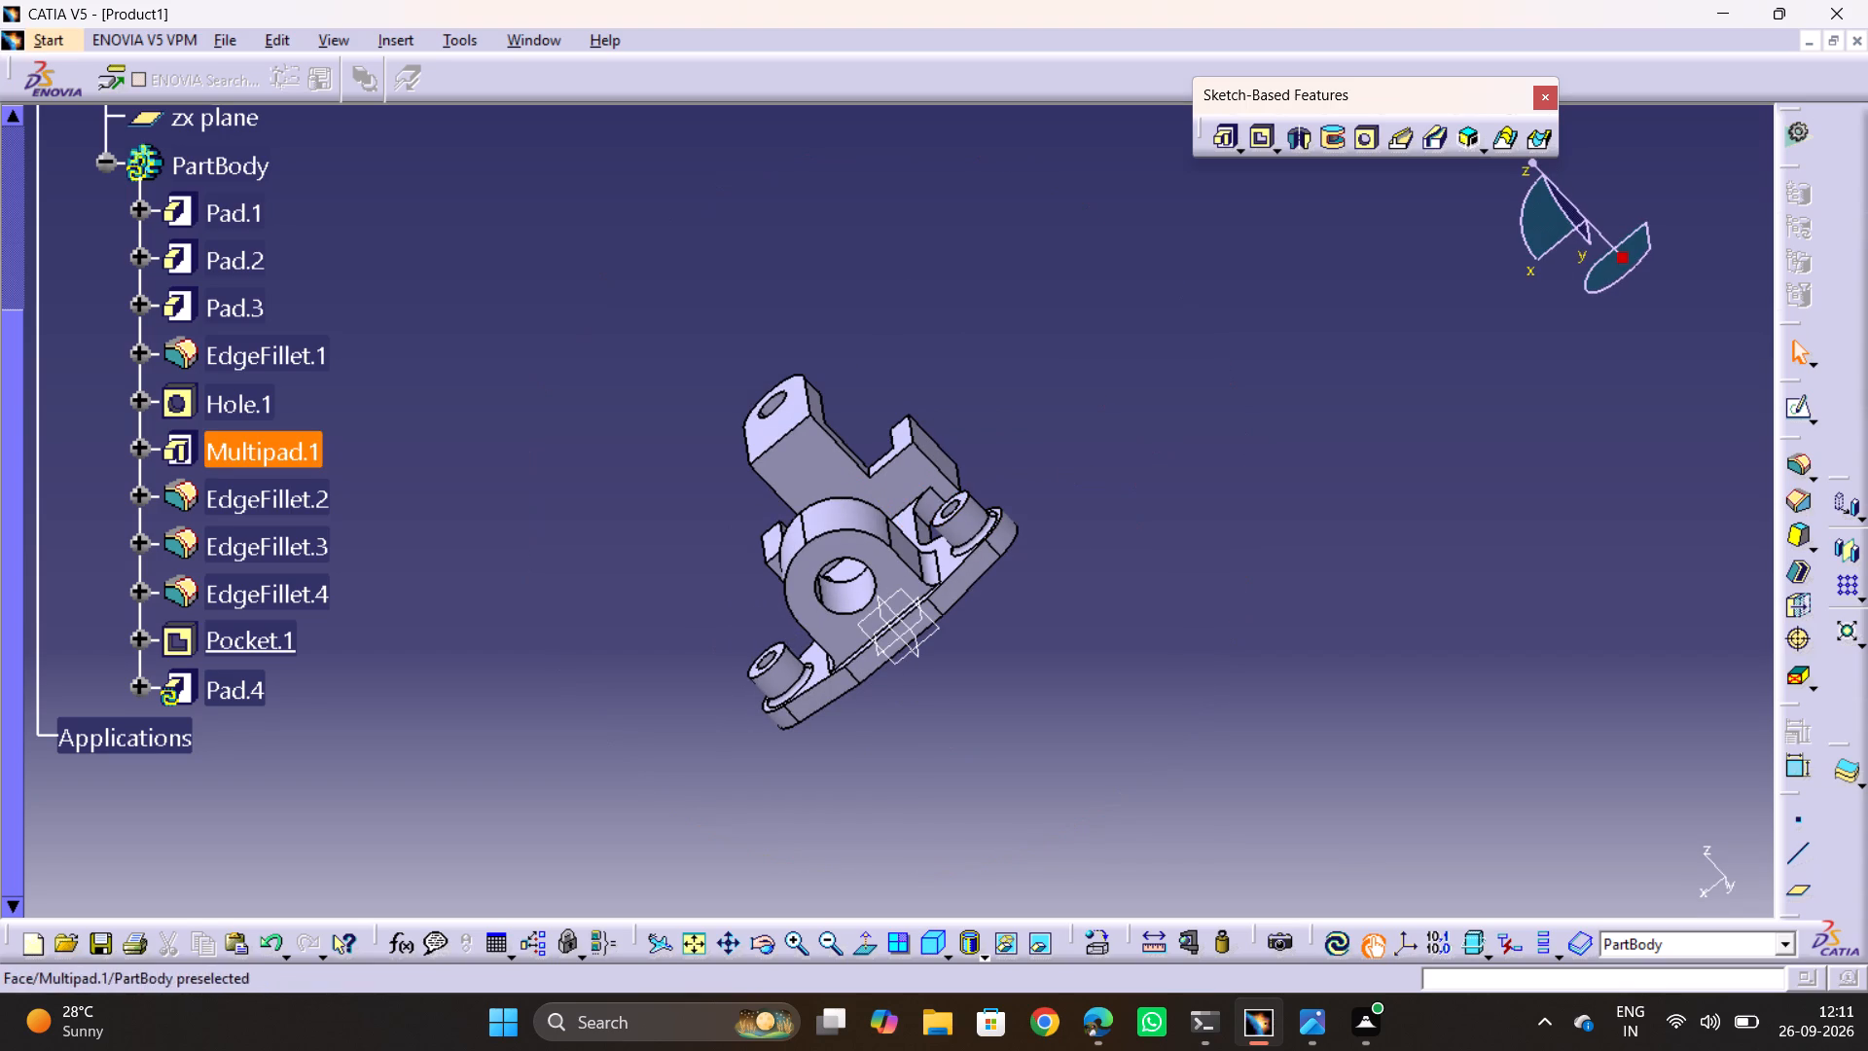
pyautogui.click(840, 545)
pyautogui.click(140, 446)
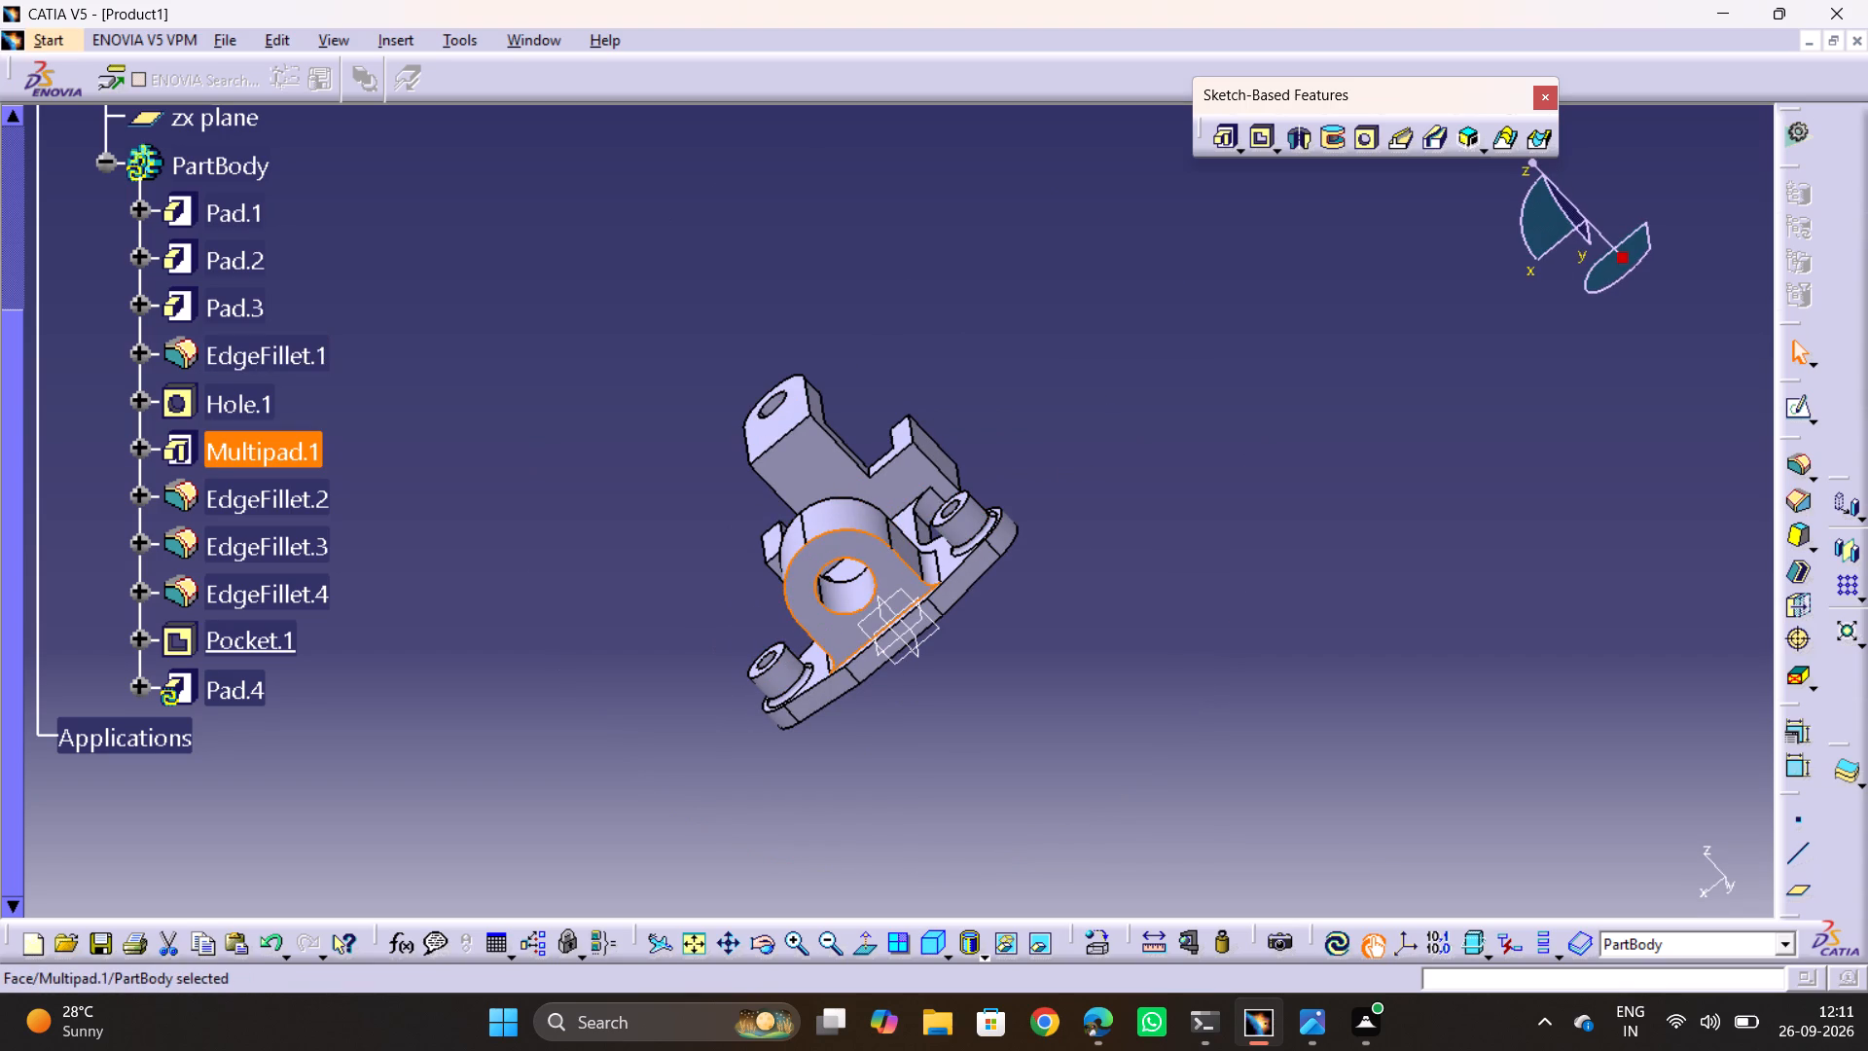
pyautogui.click(231, 495)
pyautogui.rightClick(231, 495)
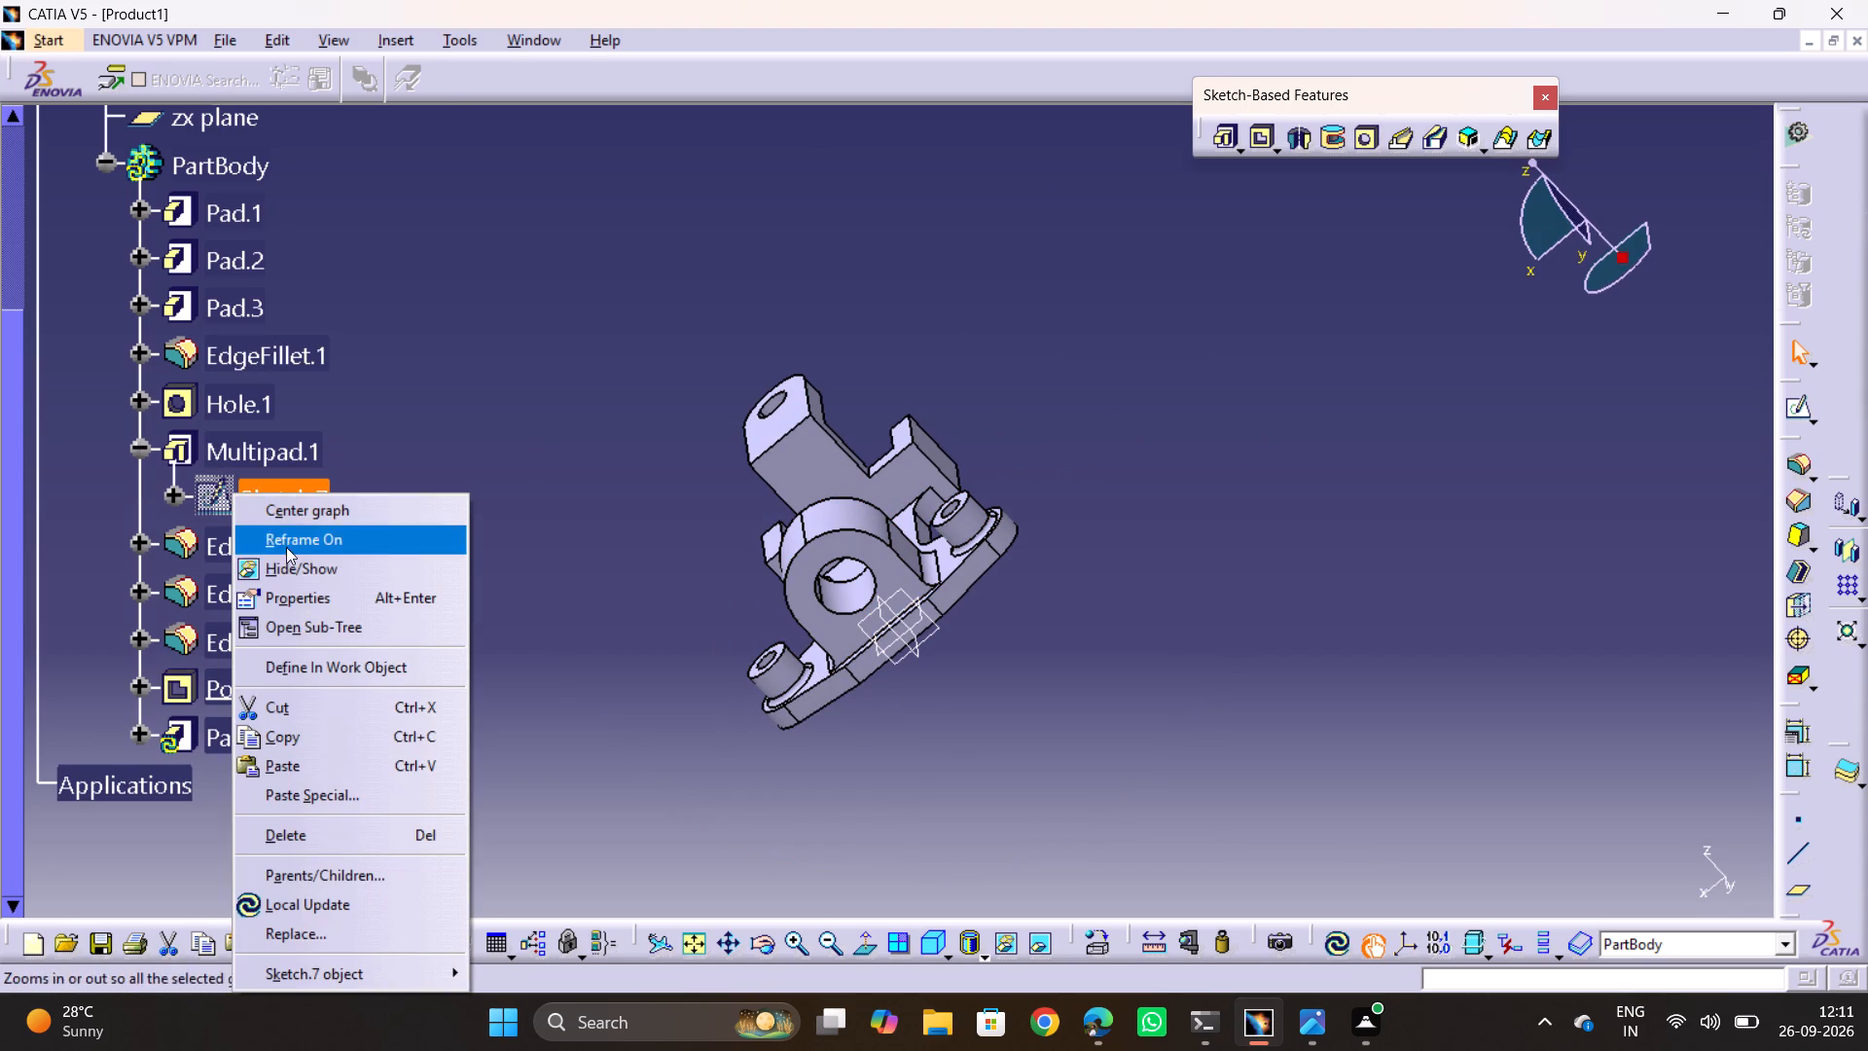
pyautogui.rightClick(211, 497)
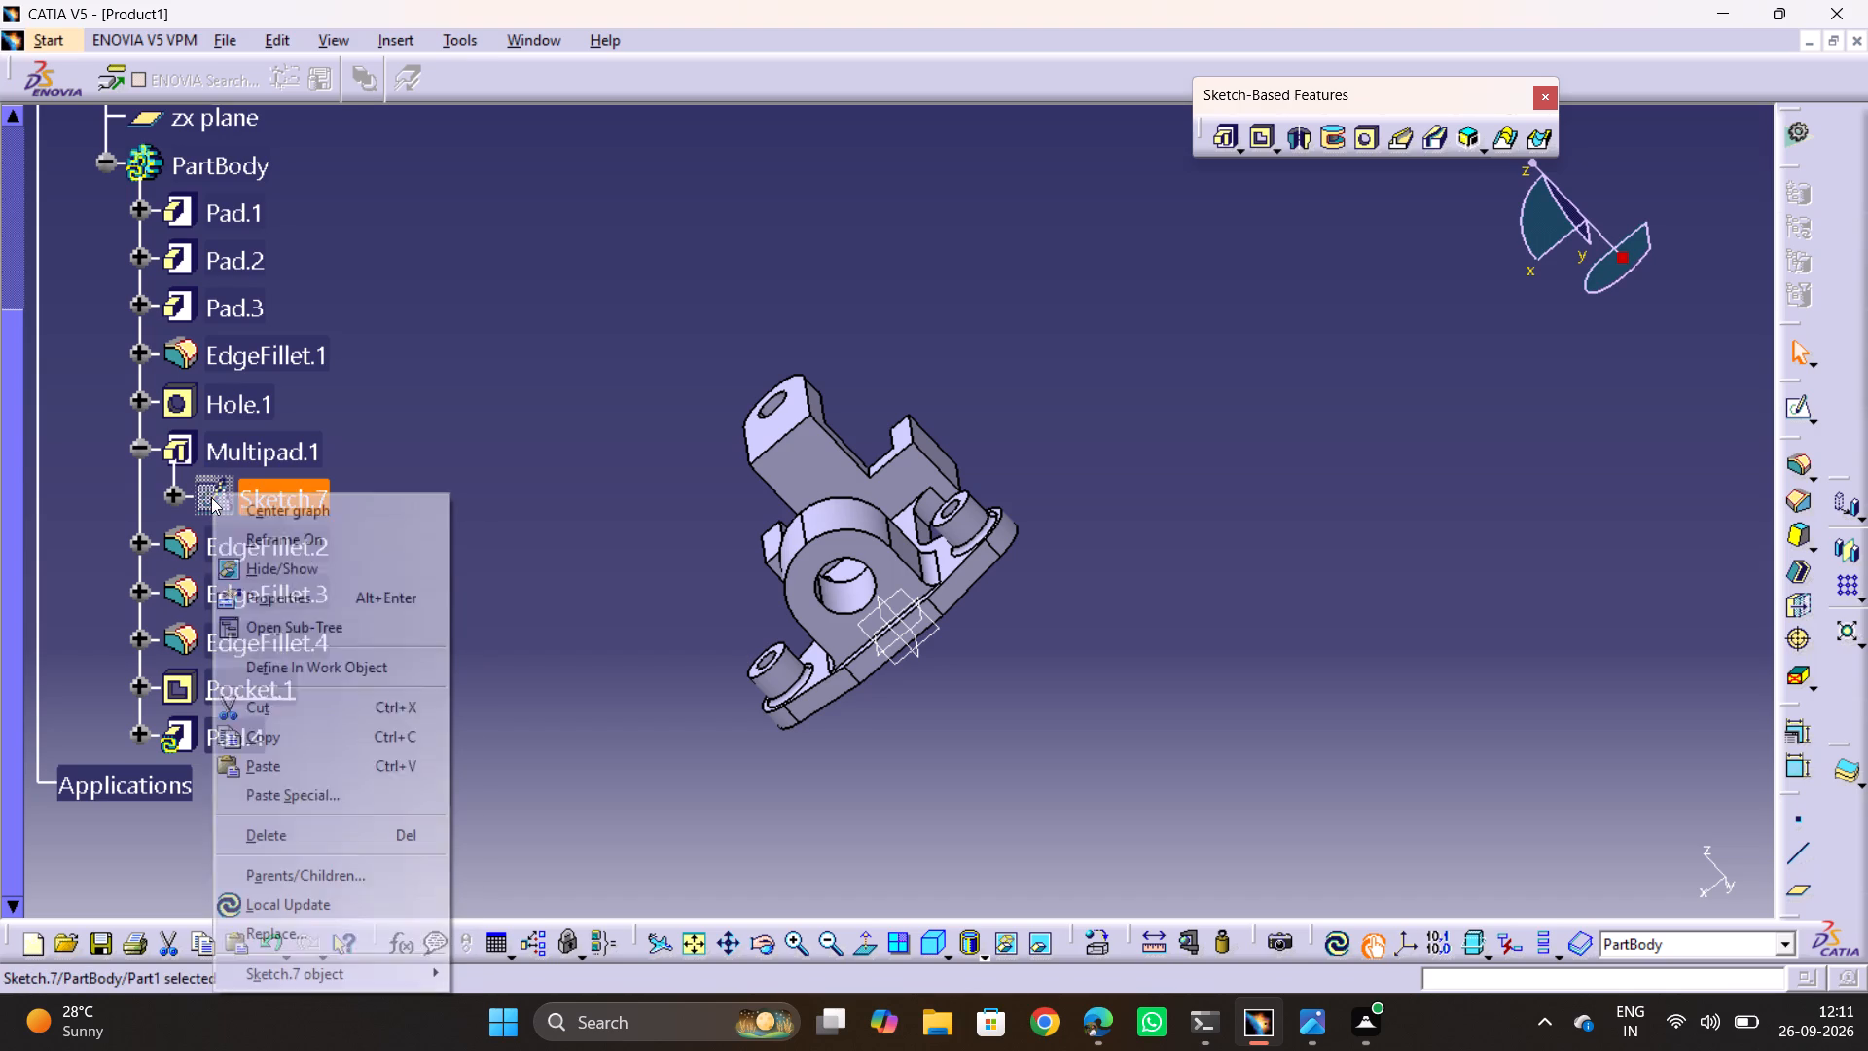
pyautogui.doubleClick(211, 497)
pyautogui.click(431, 438)
pyautogui.doubleClick(269, 503)
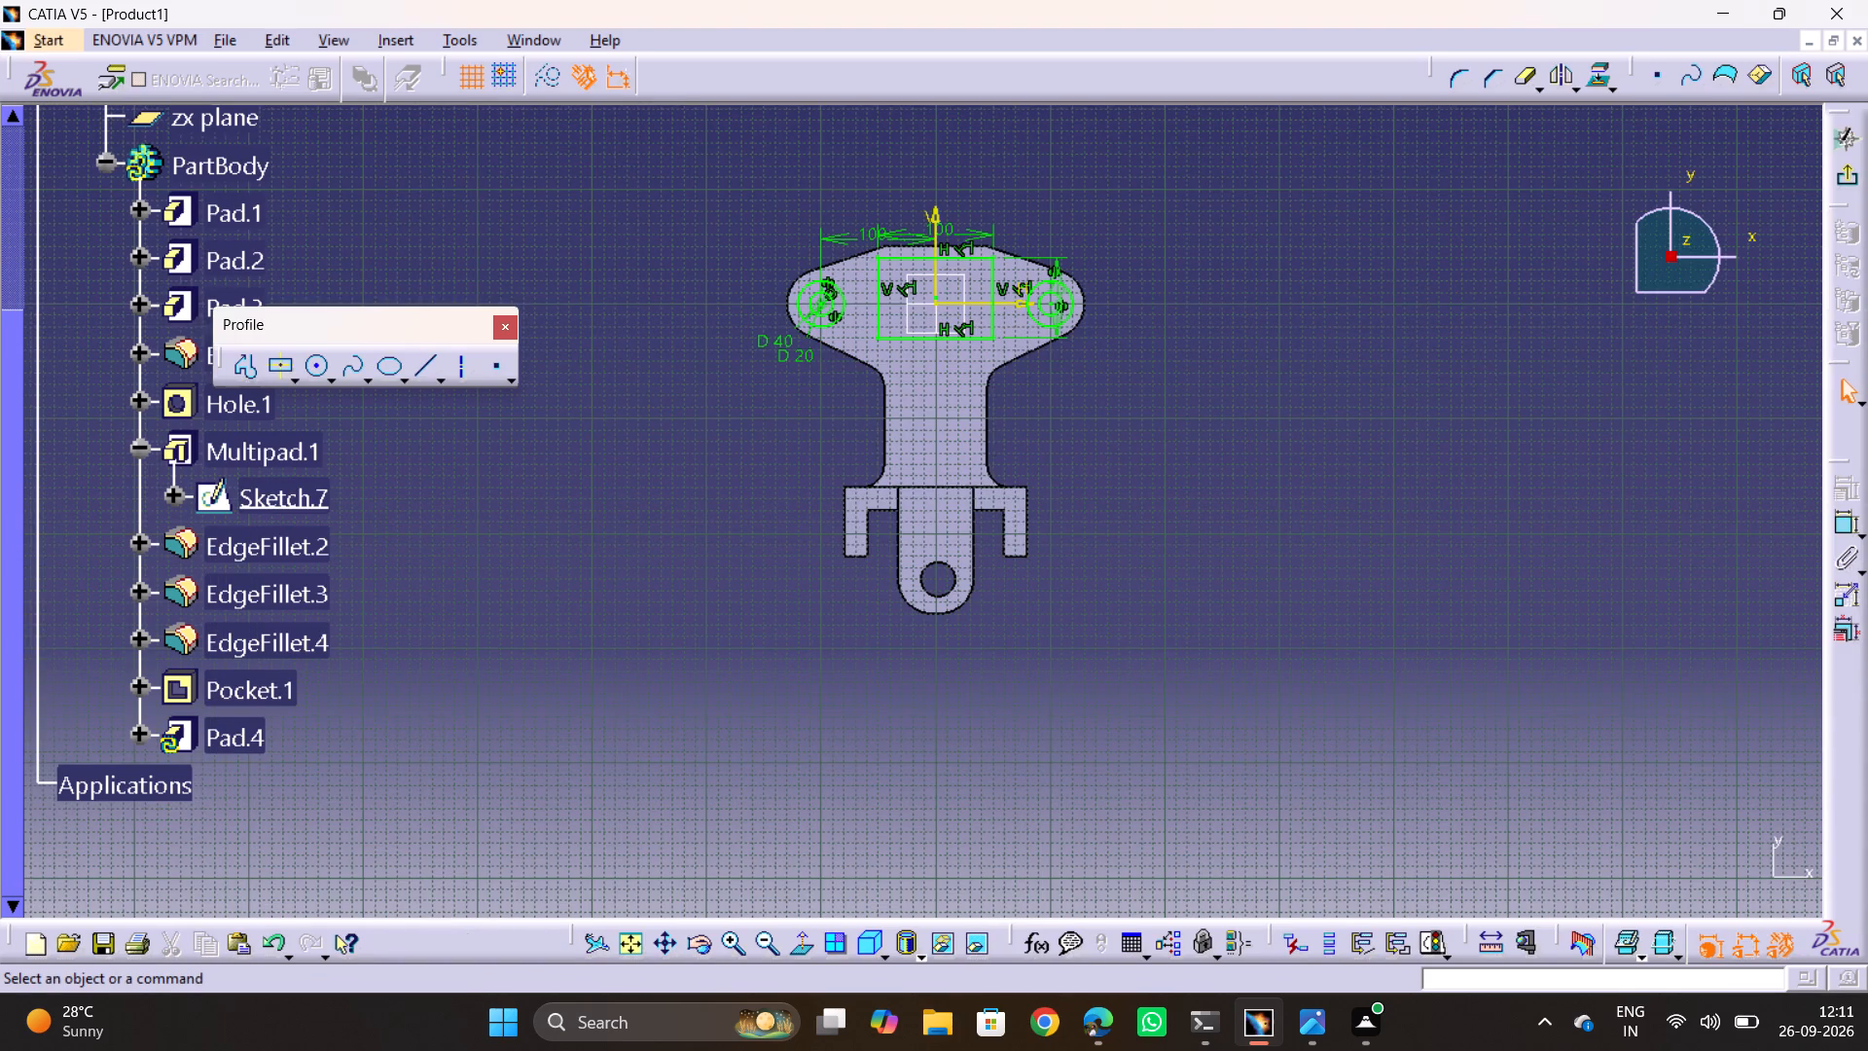
pyautogui.click(912, 261)
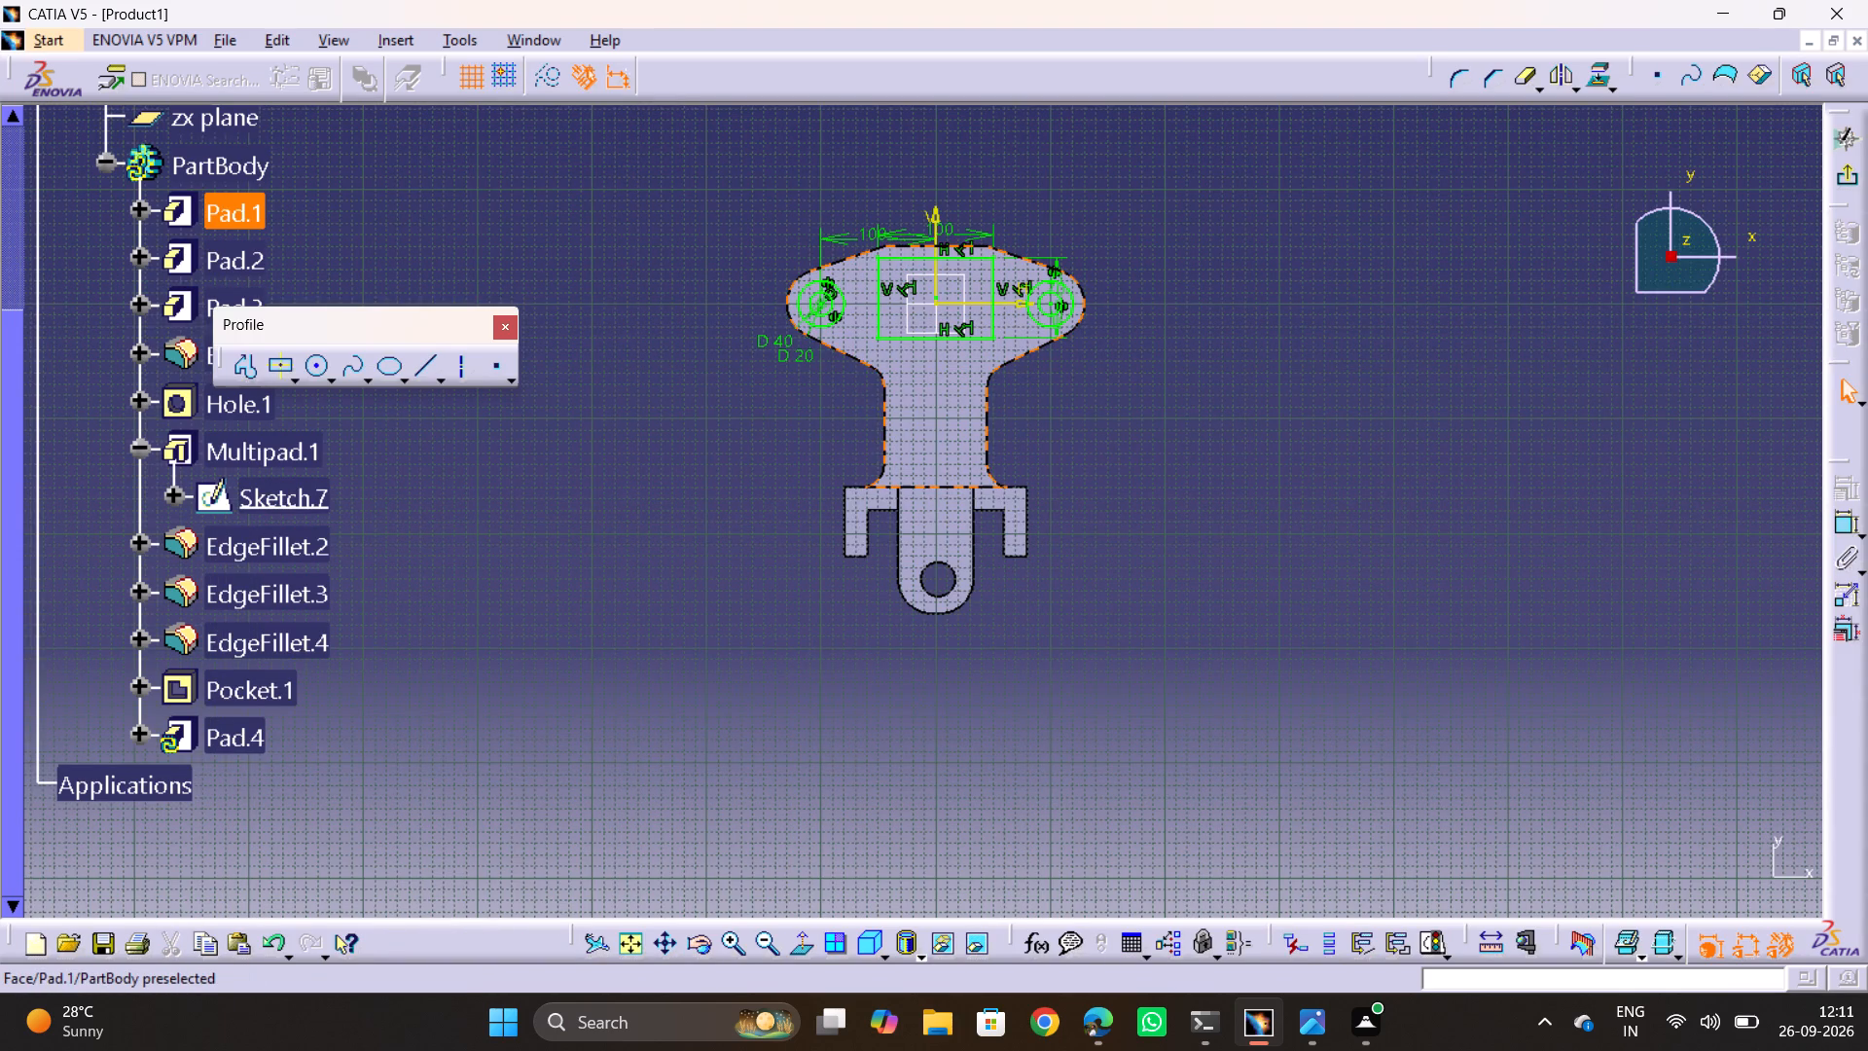
pyautogui.click(924, 259)
pyautogui.press('Delete')
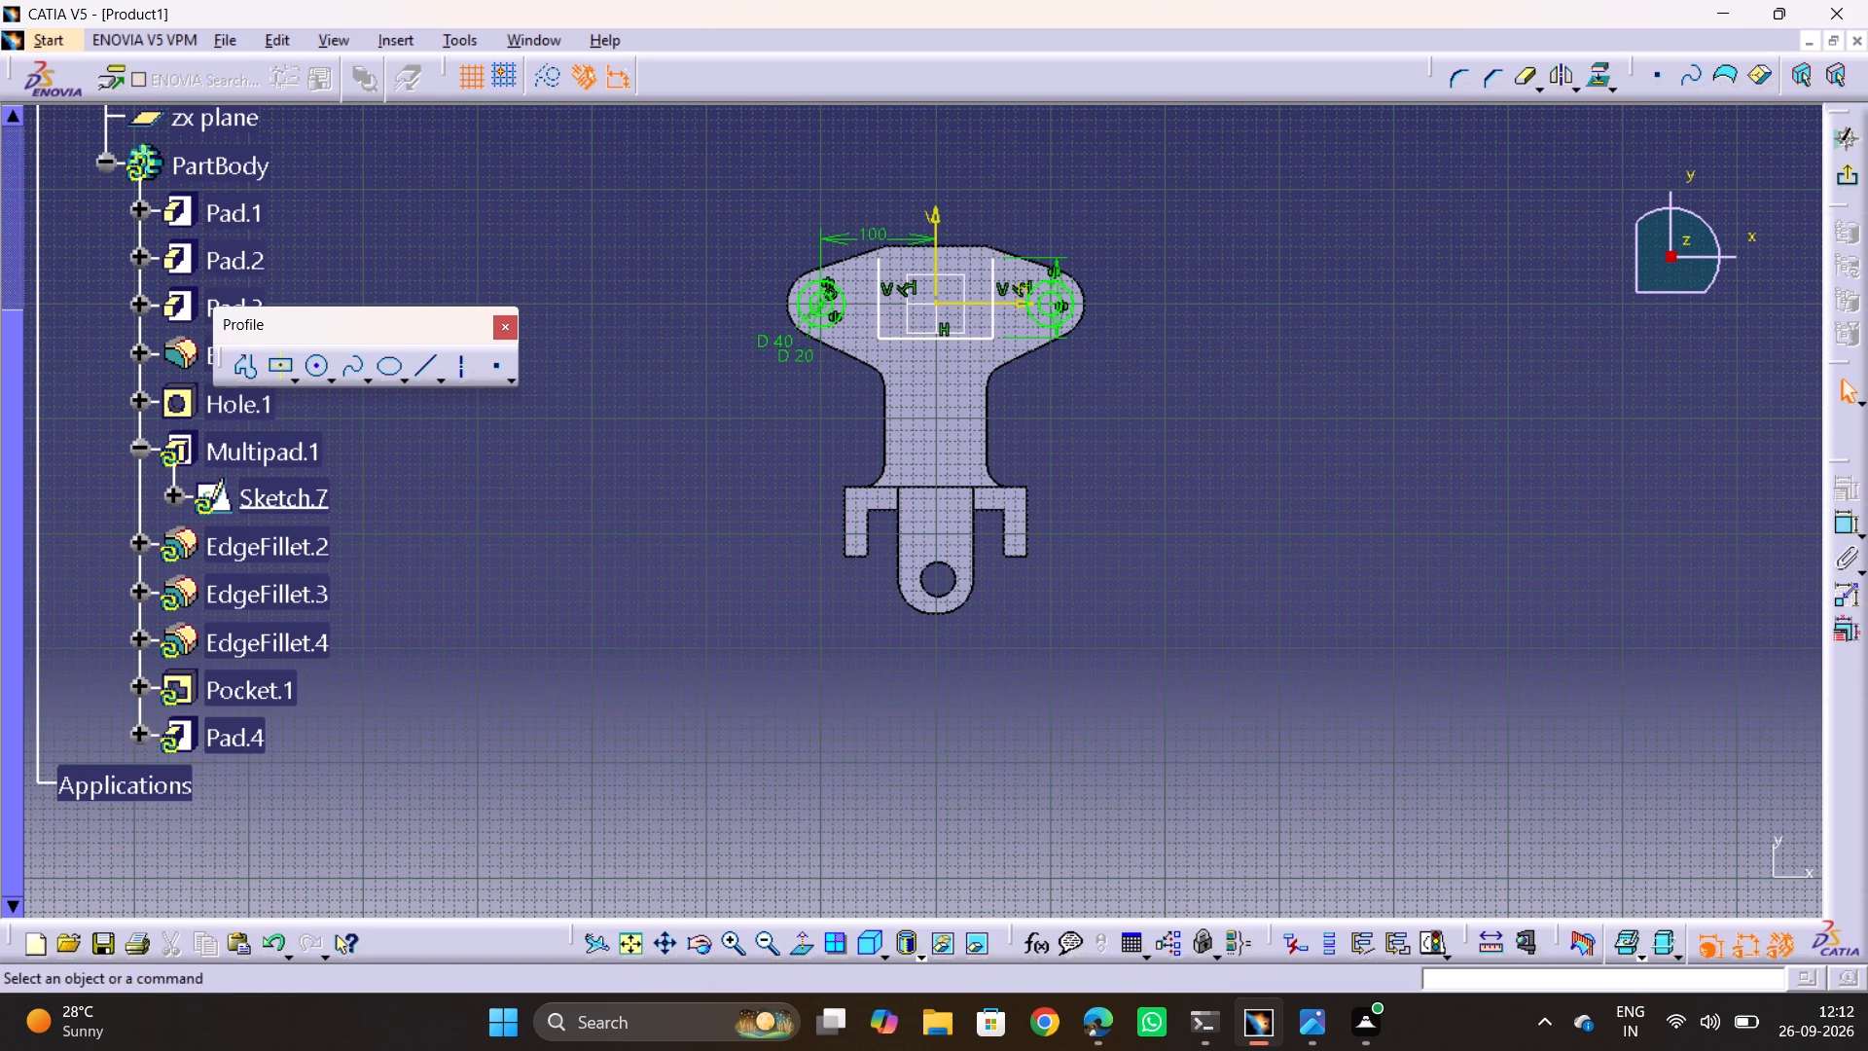
pyautogui.moveTo(850, 226); pyautogui.dragTo(826, 151)
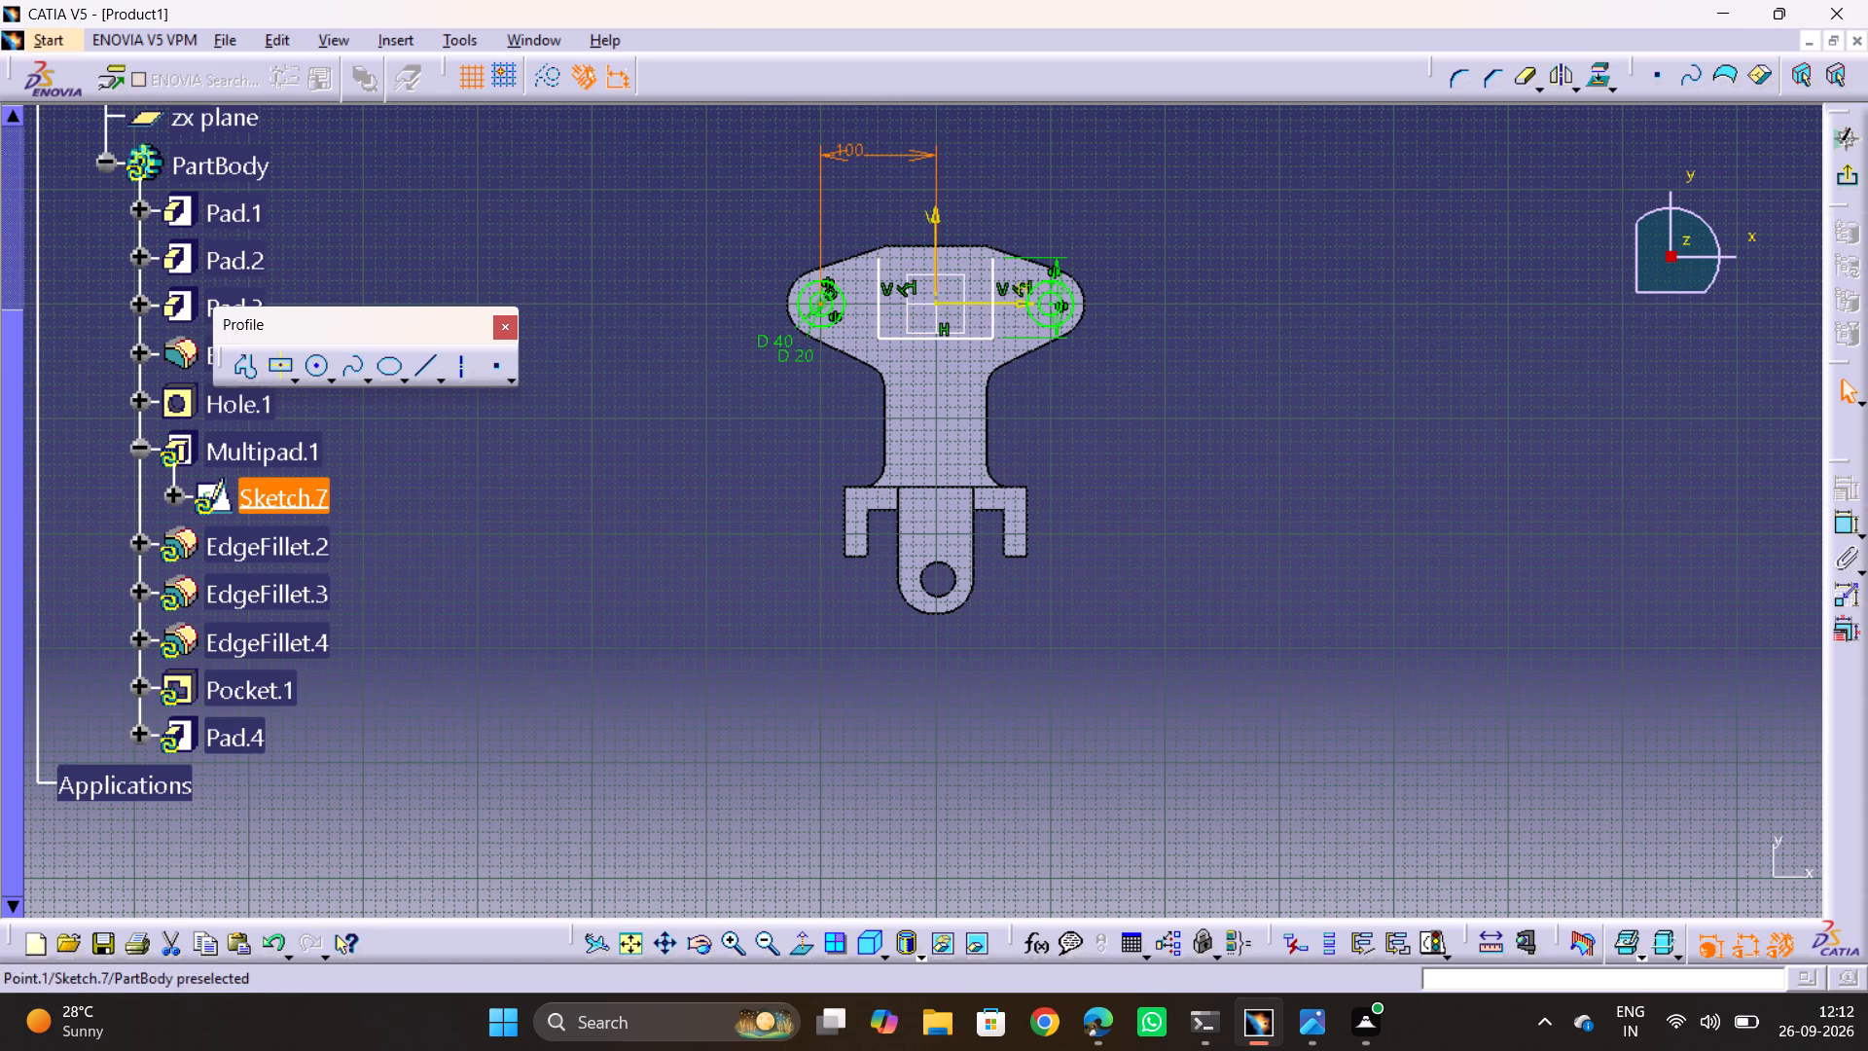
pyautogui.moveTo(862, 192); pyautogui.dragTo(1007, 373)
pyautogui.press('Delete')
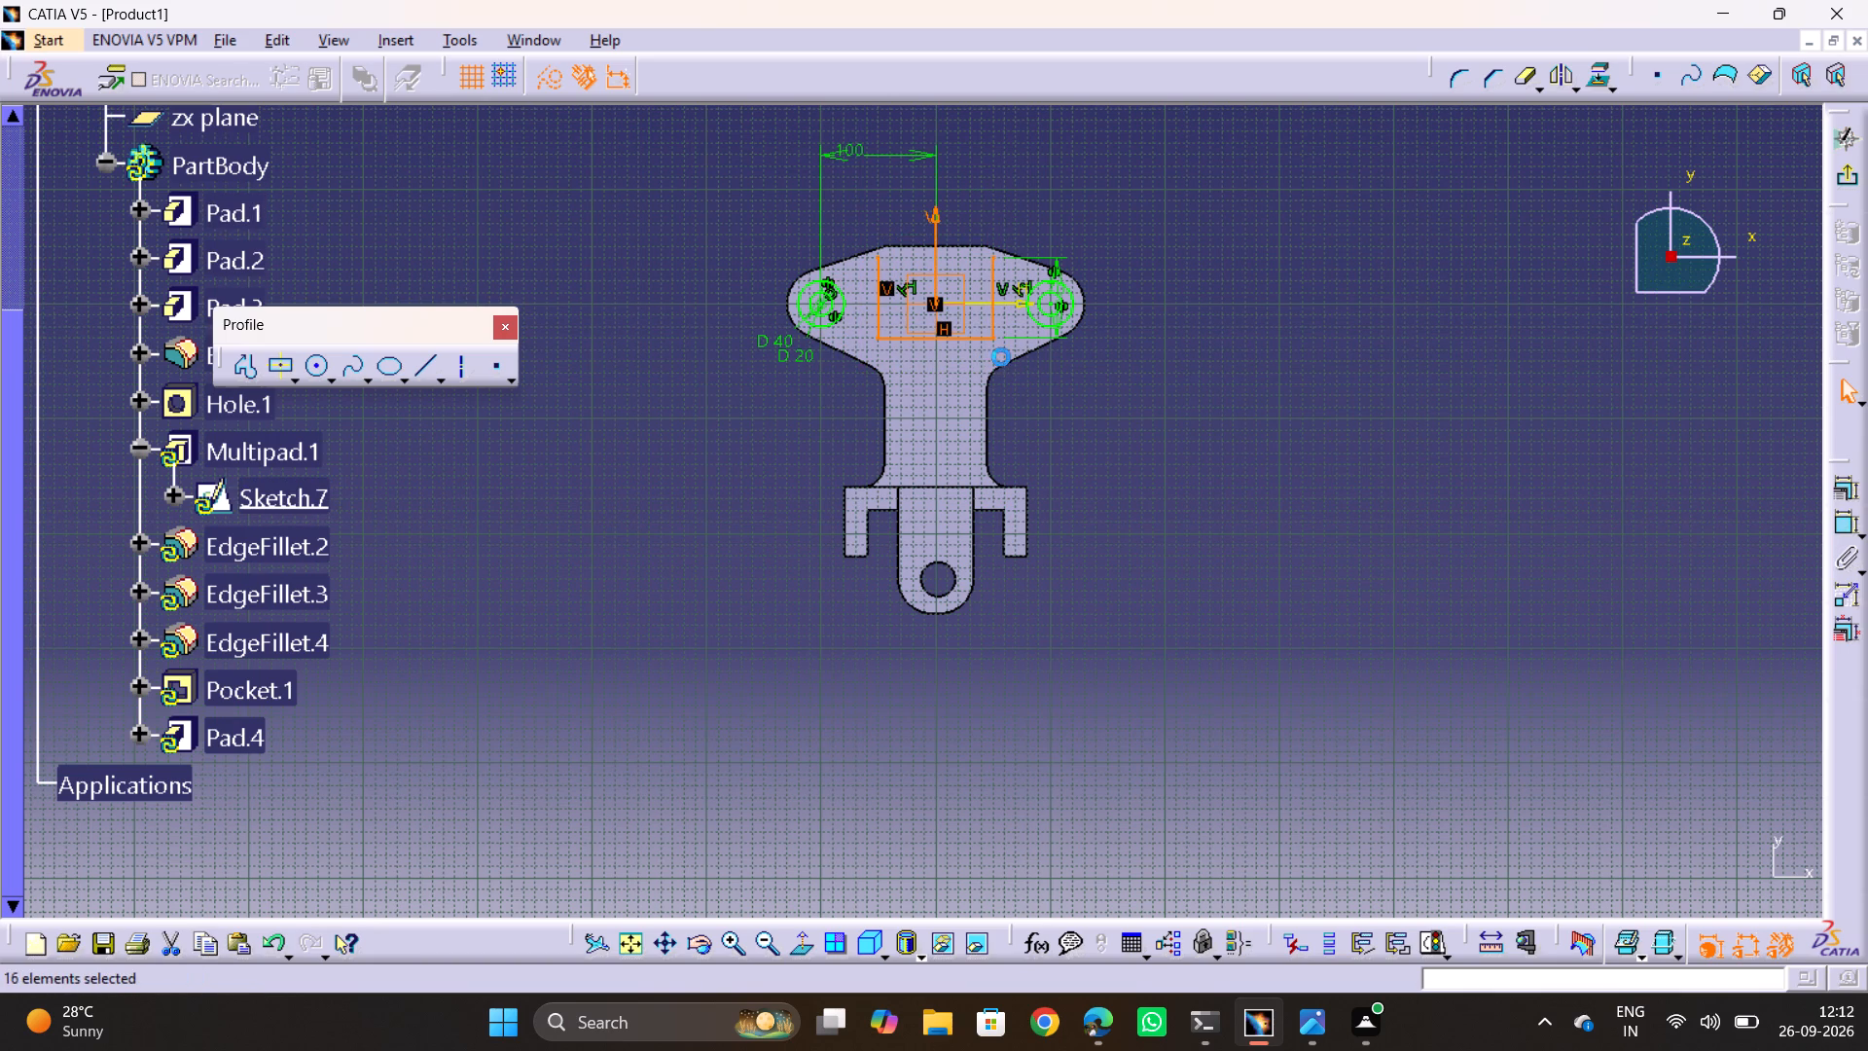
pyautogui.click(1861, 177)
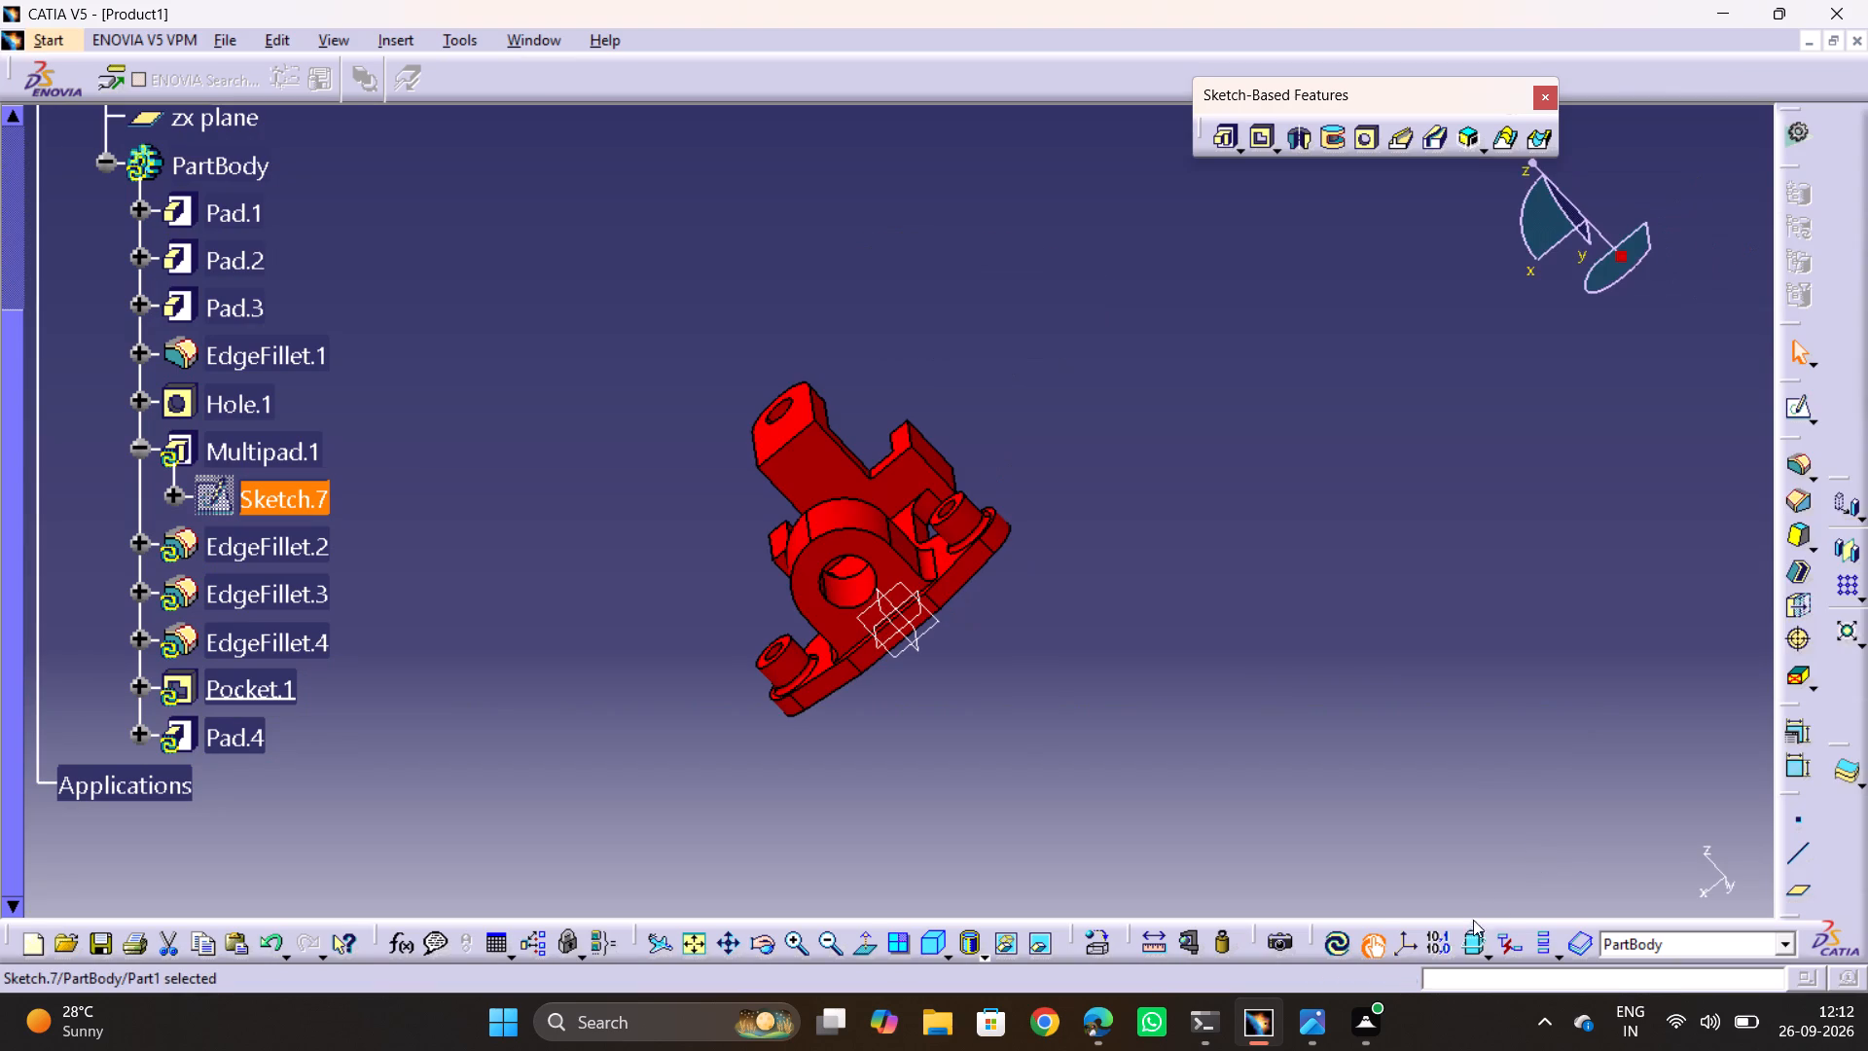
# Update the part and delete Multipad.1 together with its aggregated sketch and all dependent fillets and the pocket.
pyautogui.click(1347, 684)
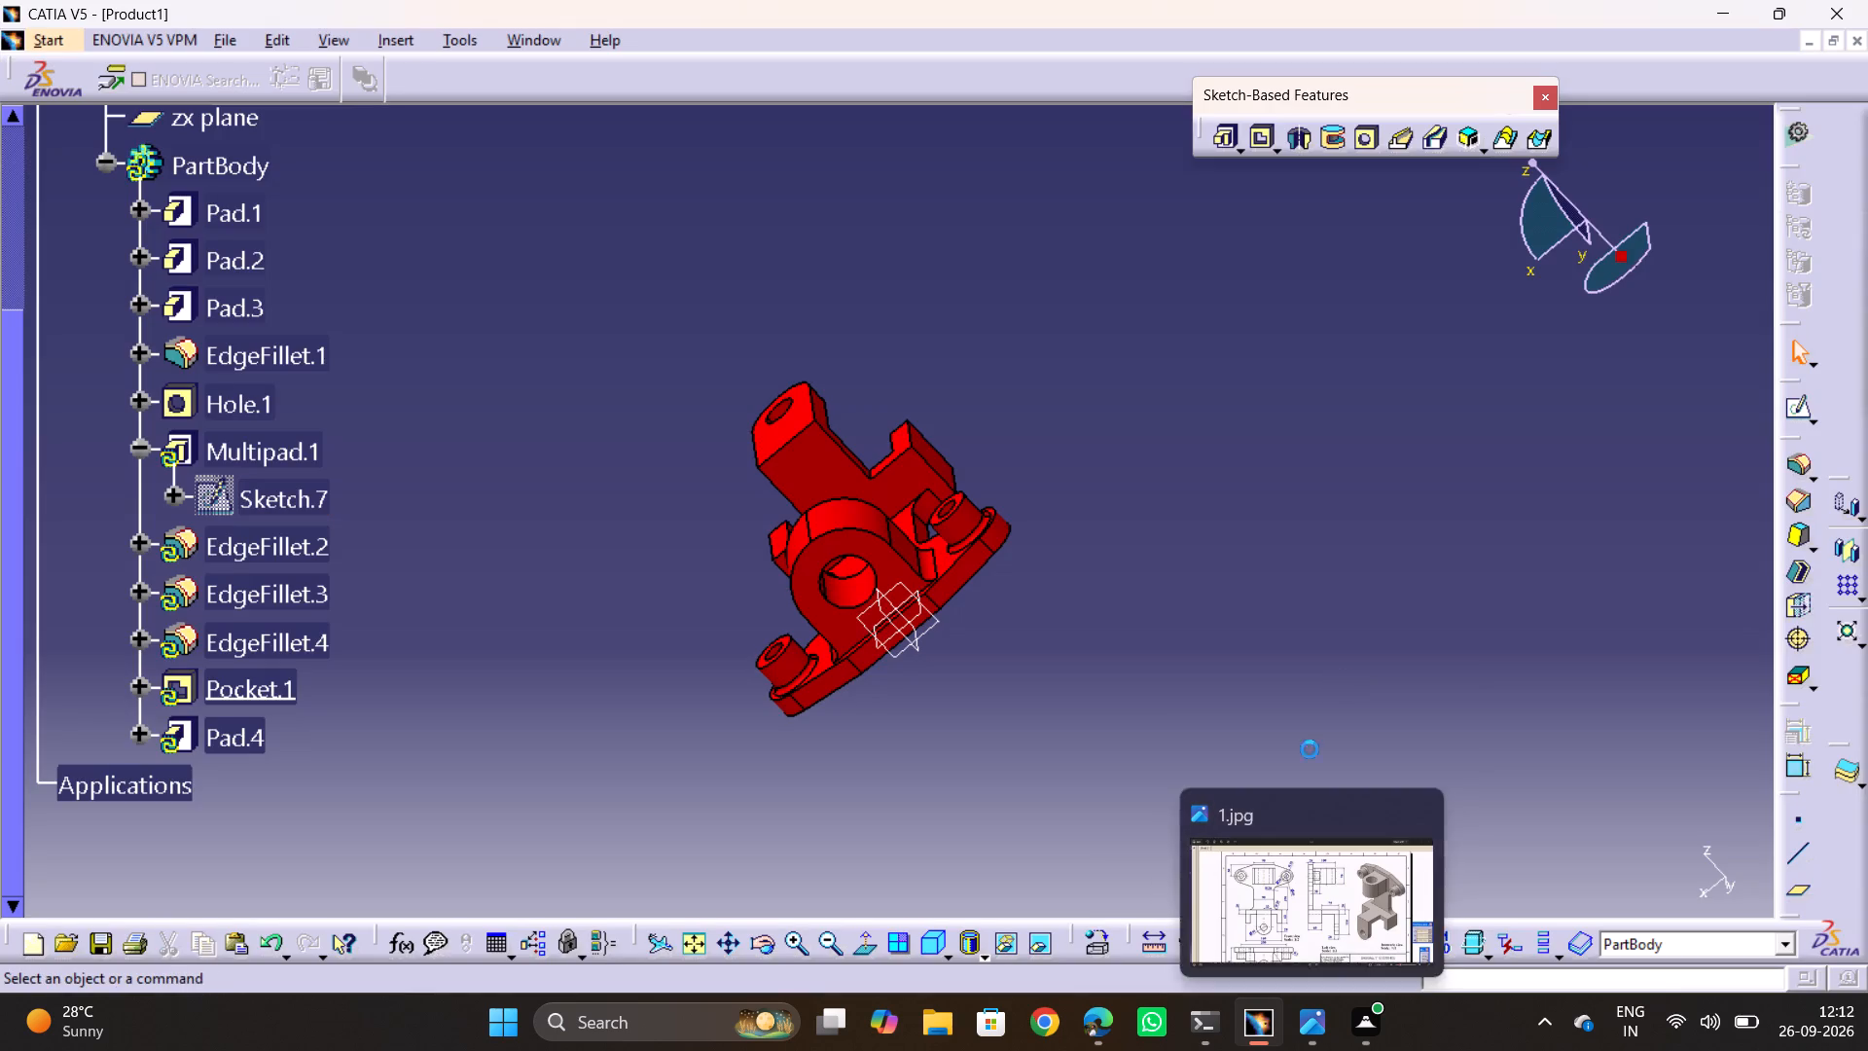
pyautogui.click(1337, 945)
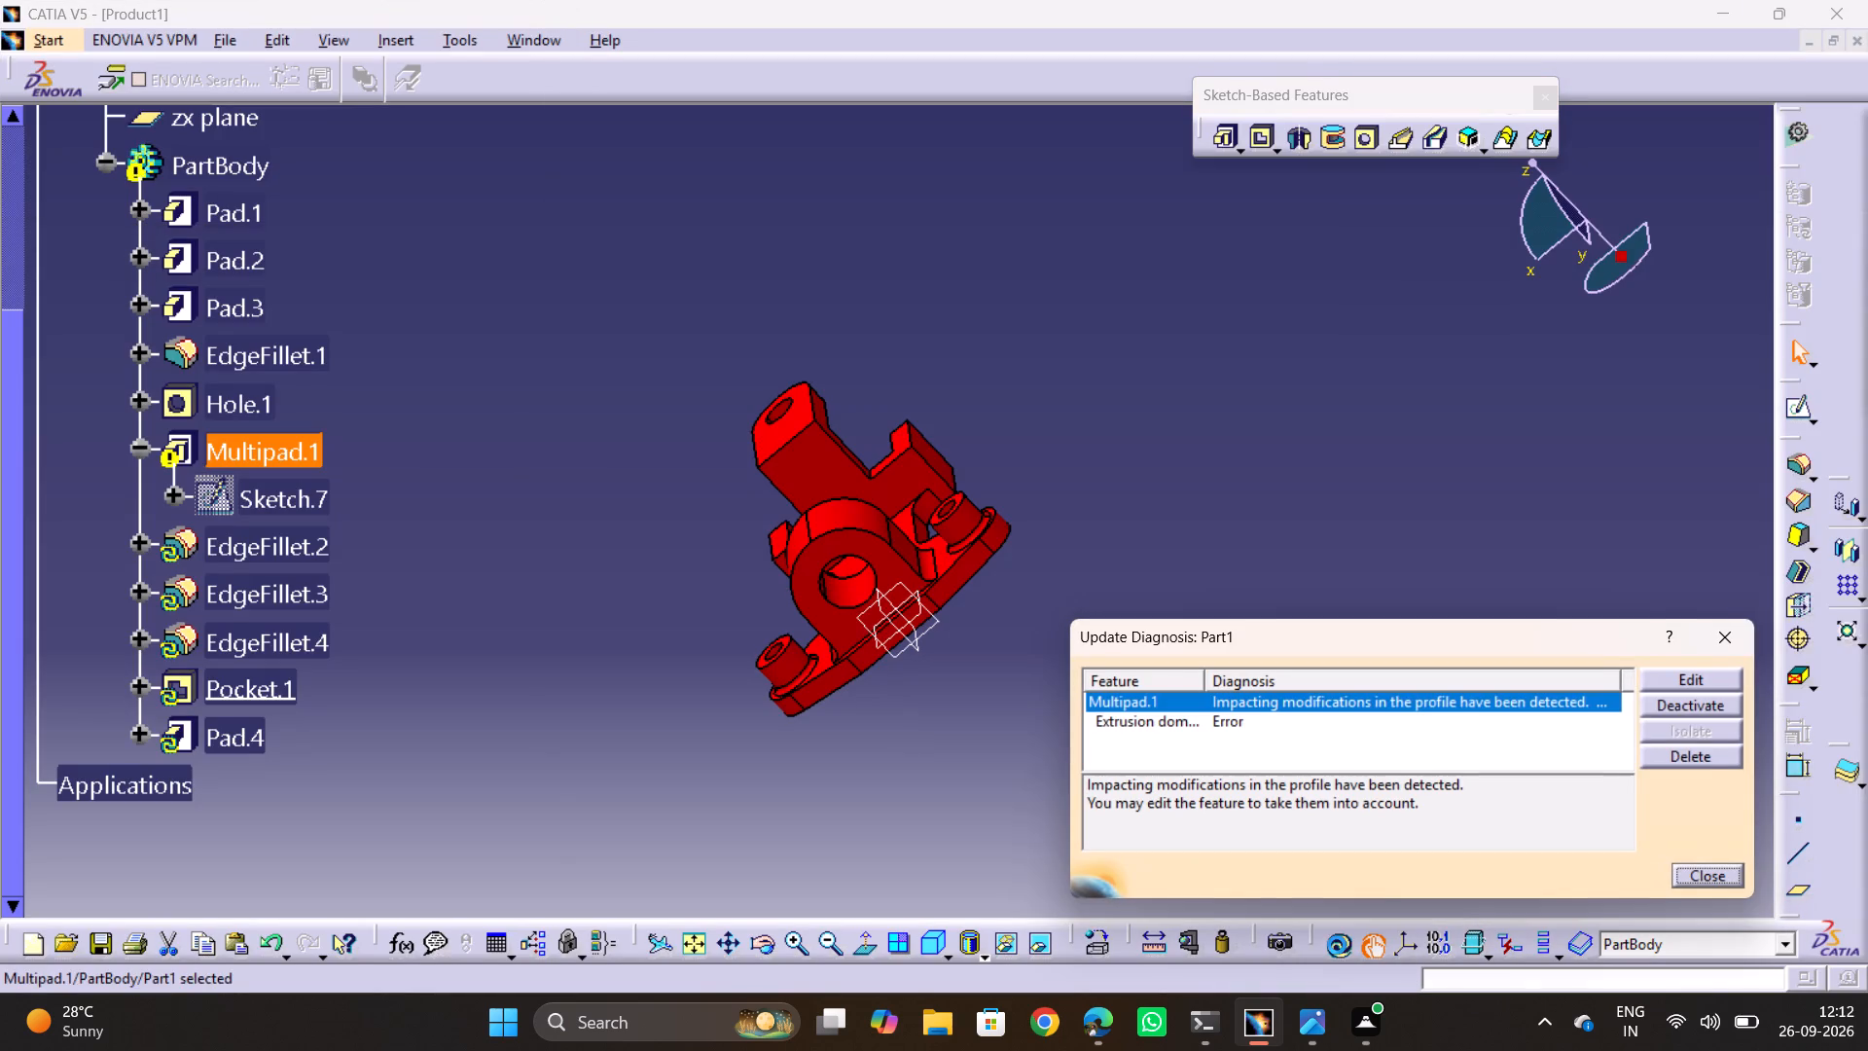
pyautogui.click(1678, 759)
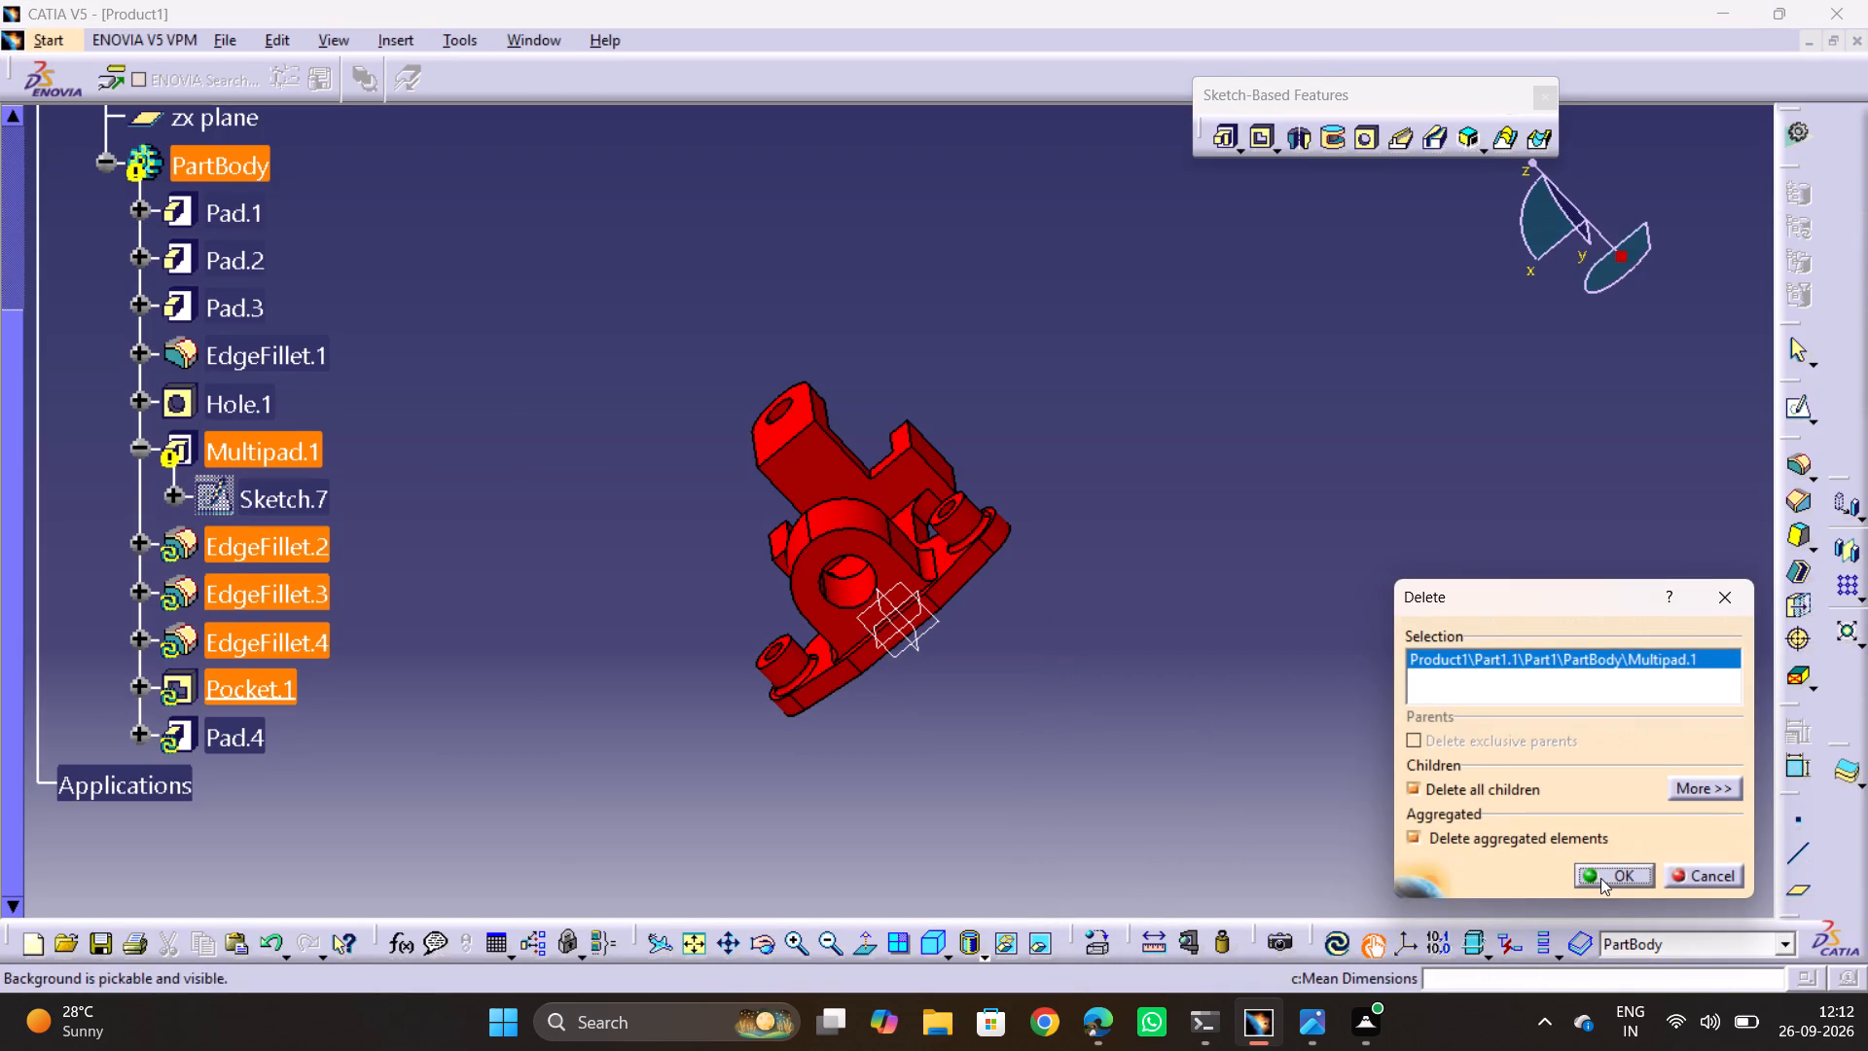
pyautogui.click(1608, 877)
pyautogui.click(1028, 599)
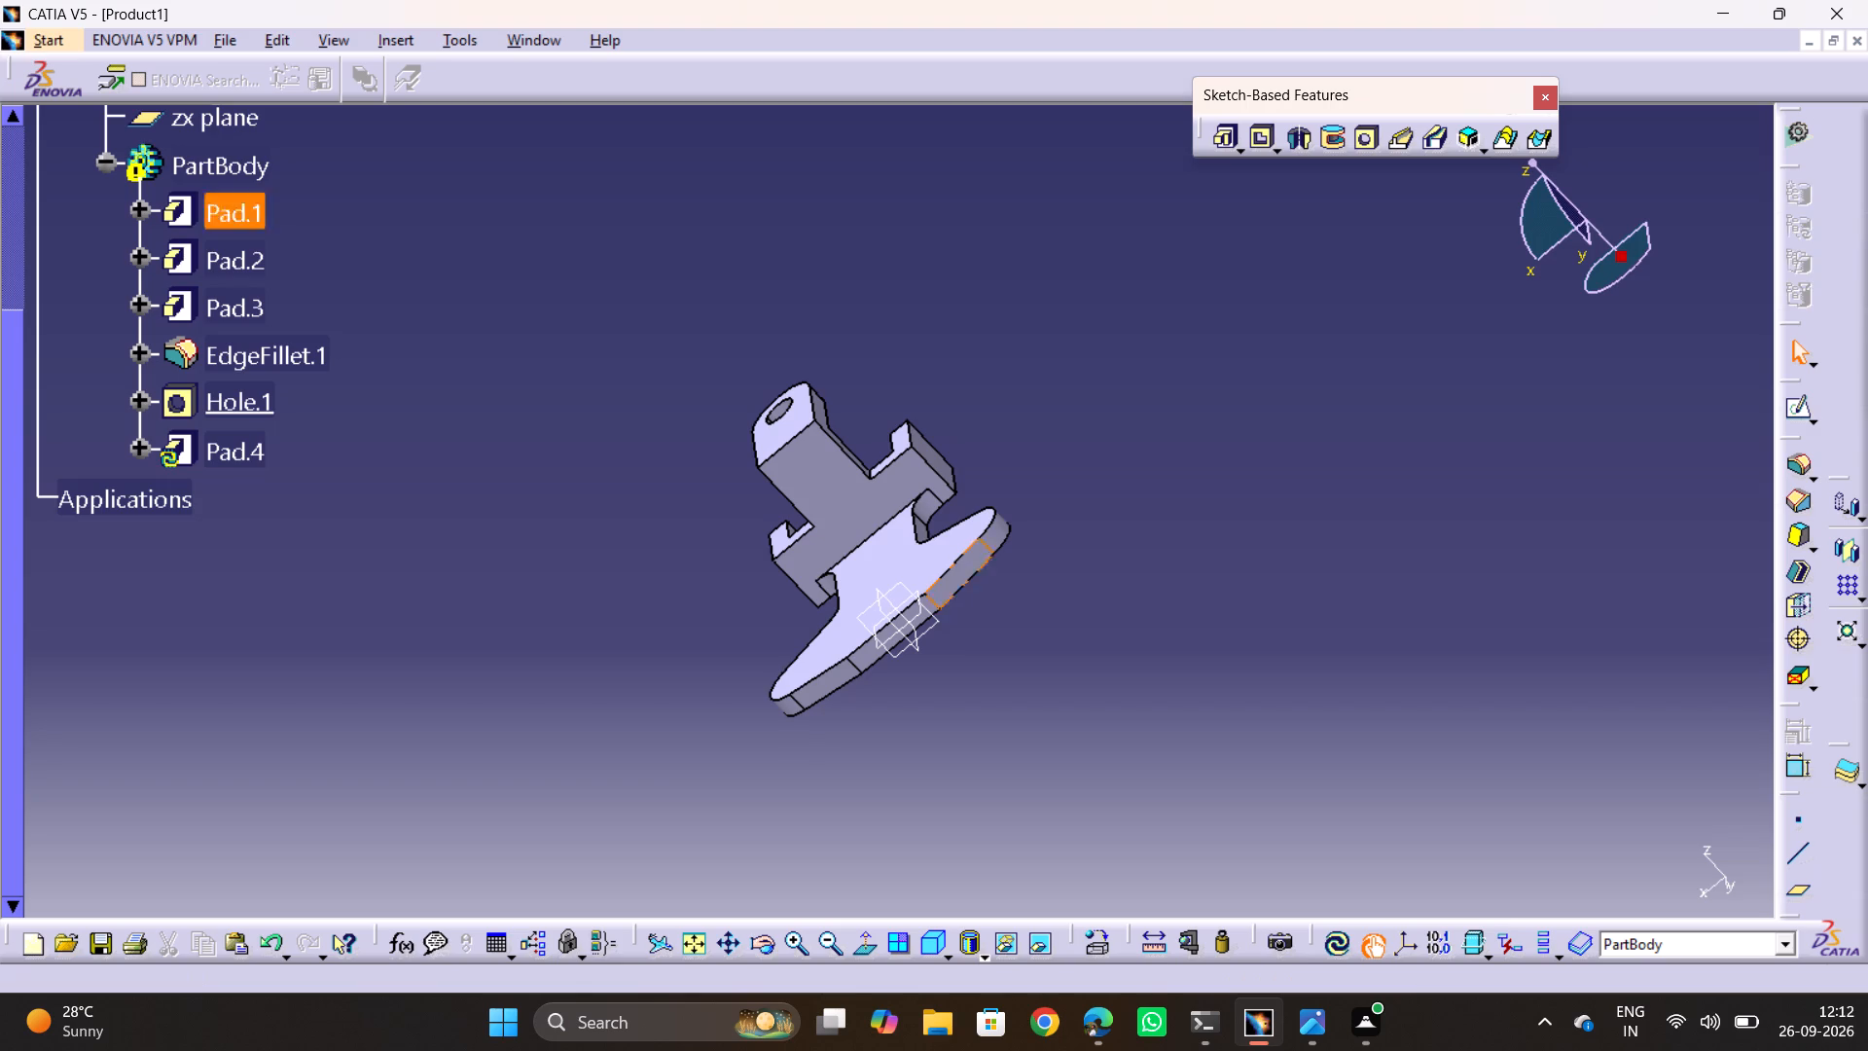
# On the base plate's broad face, sketch two concentric circles, about 29 and 45 mm in diameter, centred on the horizontal axis about 92 mm from the origin.
pyautogui.click(931, 562)
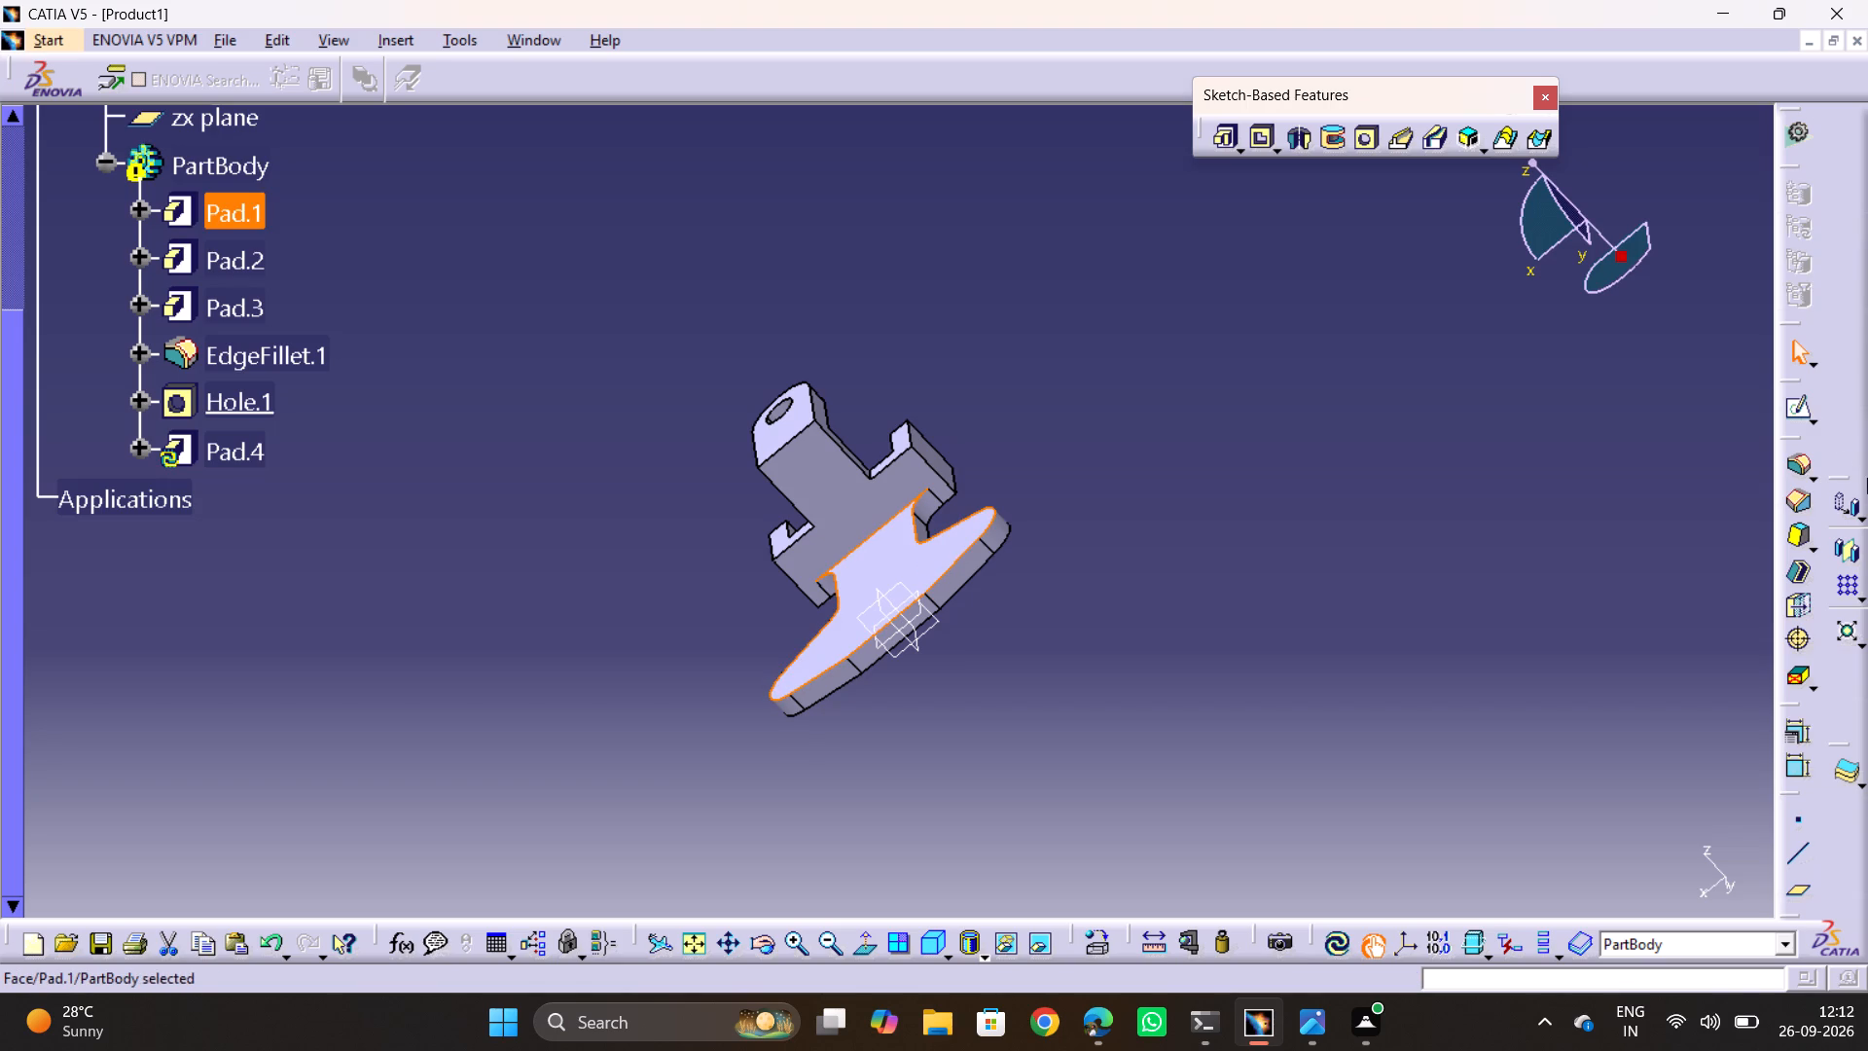
pyautogui.click(1787, 420)
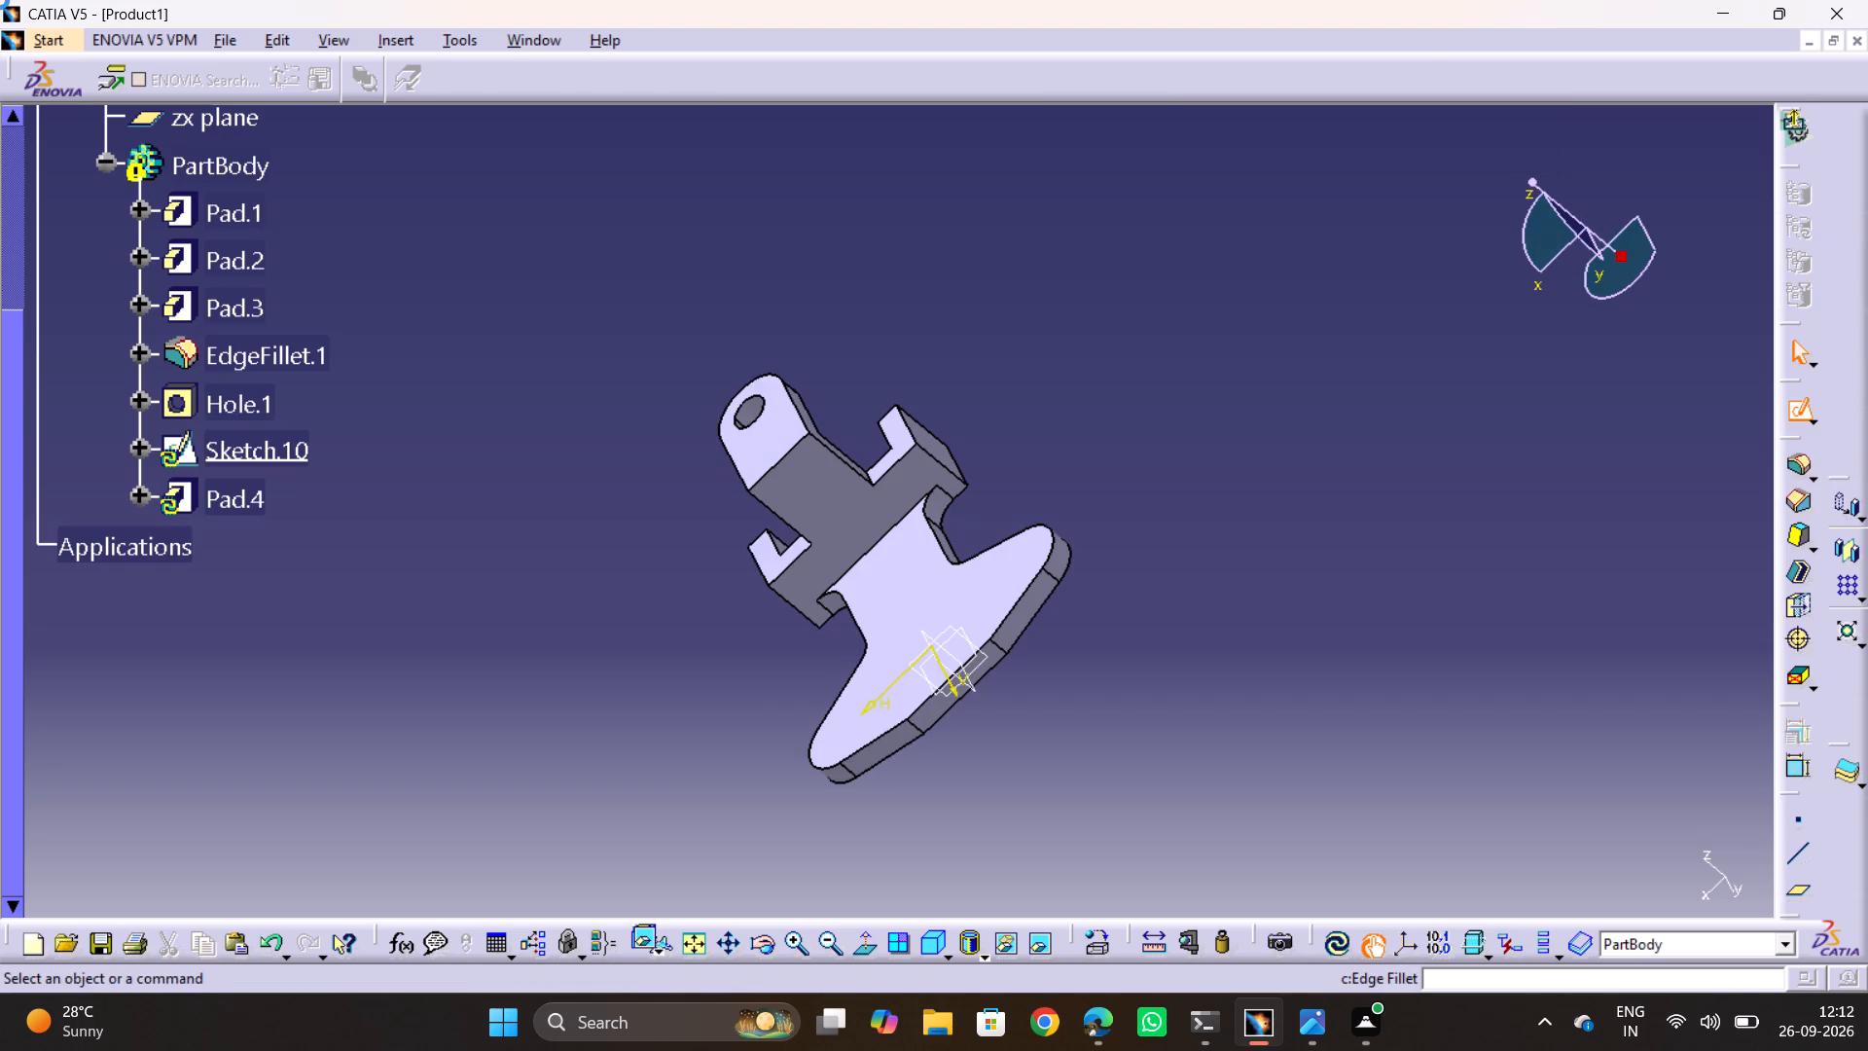
pyautogui.keyDown('ctrl'); pyautogui.moveTo(865, 270); pyautogui.dragTo(977, 84, button='middle'); pyautogui.keyUp('ctrl')
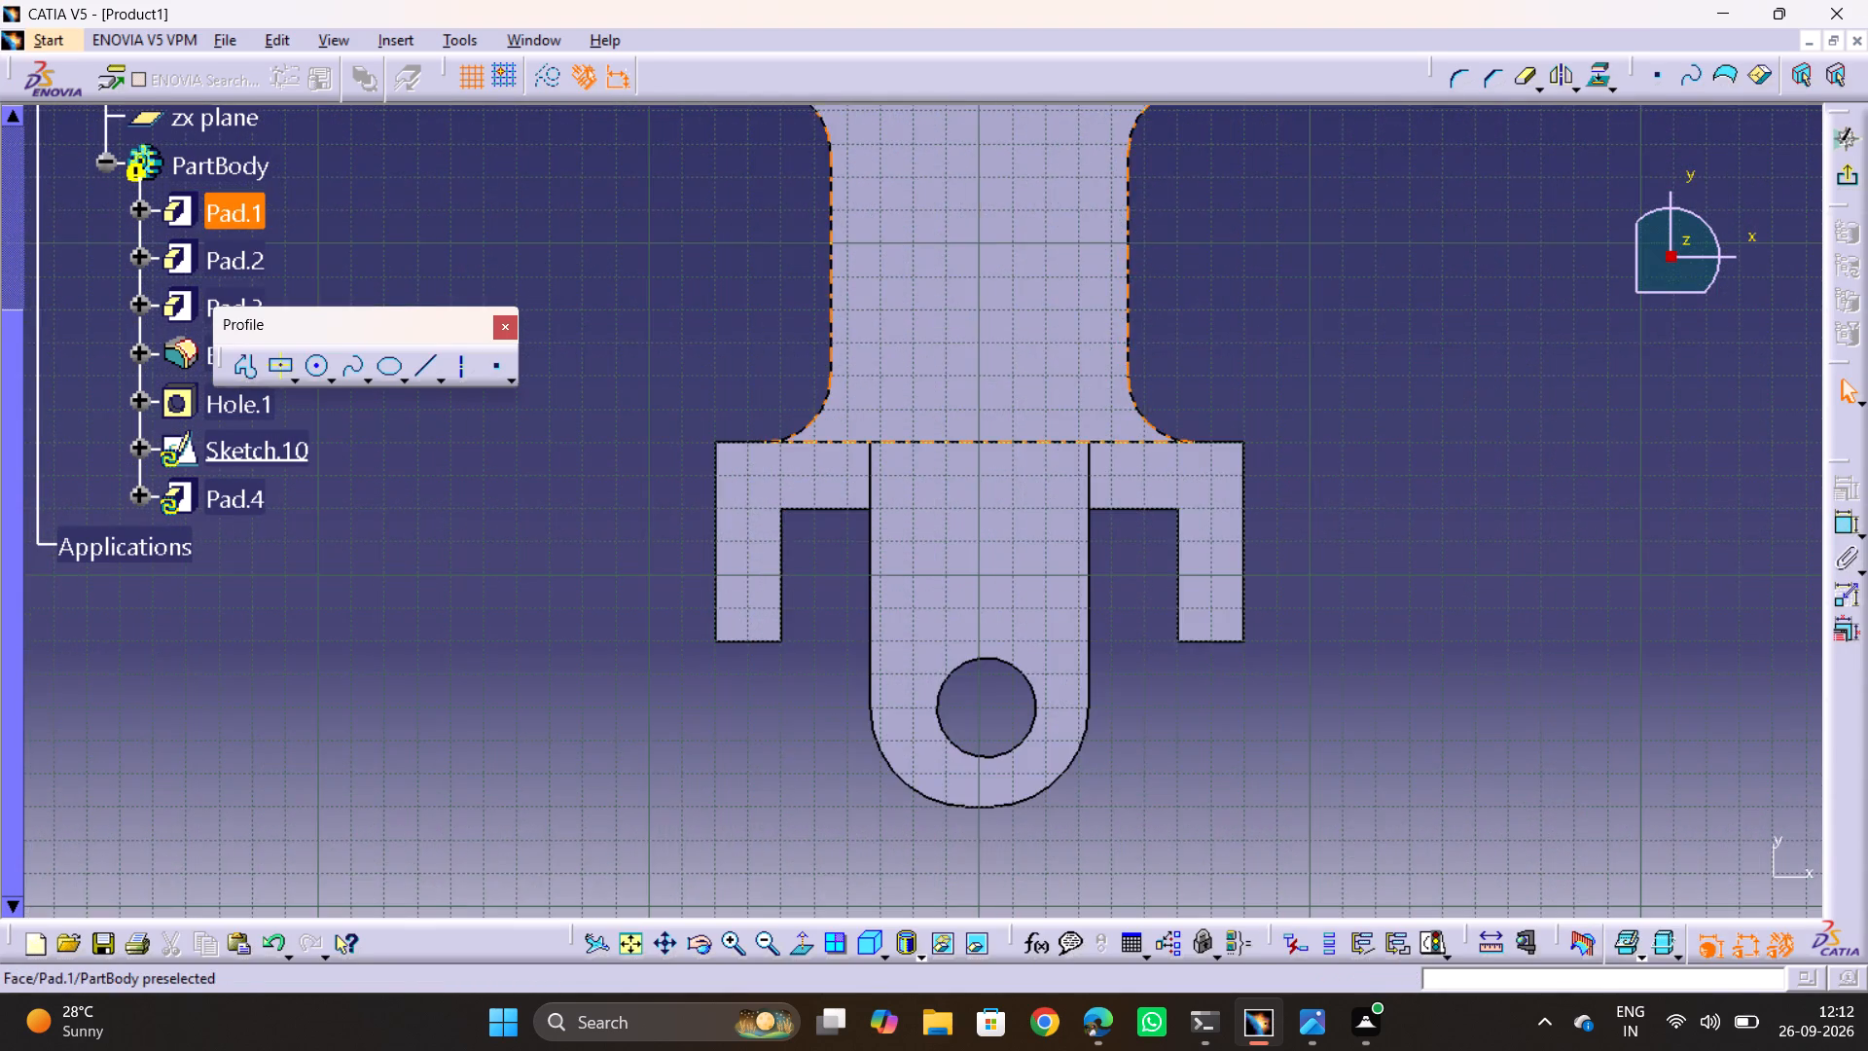
pyautogui.moveTo(938, 294); pyautogui.dragTo(1044, 864, button='middle')
pyautogui.keyDown('ctrl'); pyautogui.moveTo(1057, 595); pyautogui.dragTo(1070, 475, button='middle'); pyautogui.keyUp('ctrl')
pyautogui.scroll(-1, 1070, 475)
pyautogui.moveTo(1070, 475); pyautogui.dragTo(1082, 562, button='middle')
pyautogui.keyDown('ctrl'); pyautogui.moveTo(939, 489); pyautogui.dragTo(946, 552, button='middle'); pyautogui.keyUp('ctrl')
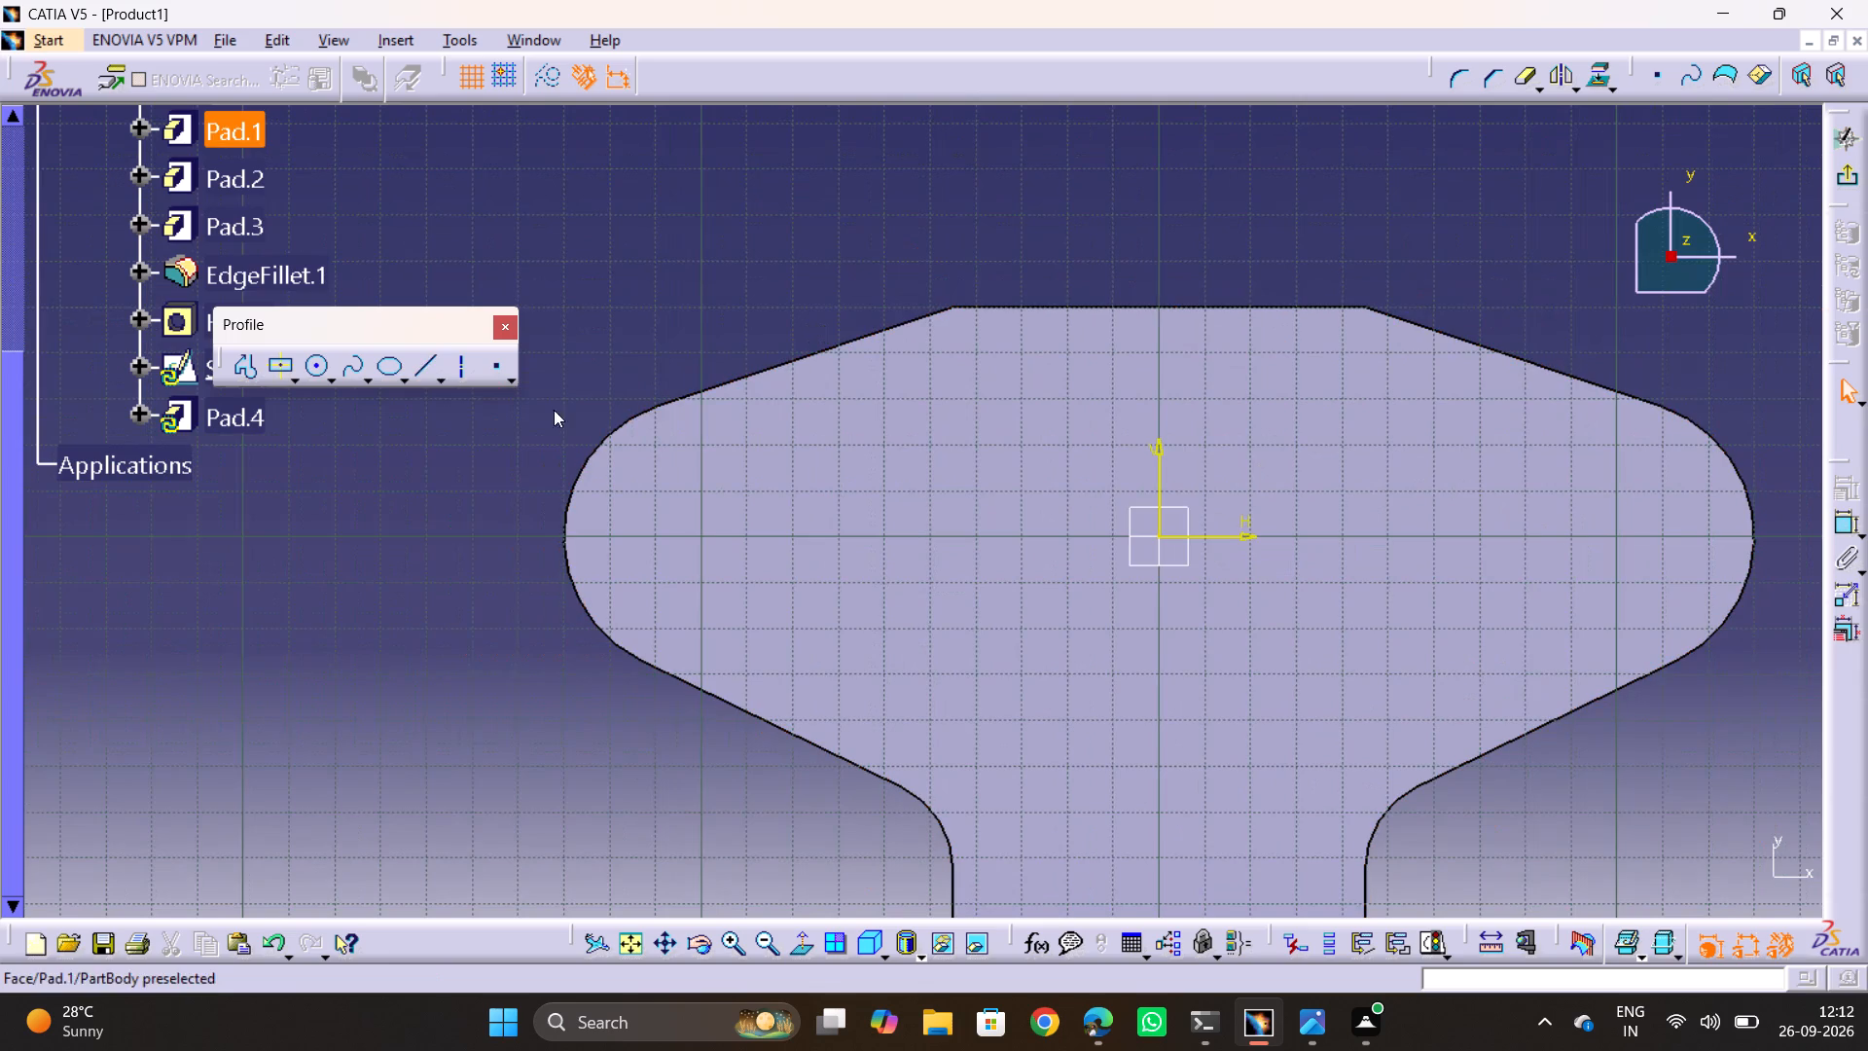
pyautogui.click(319, 368)
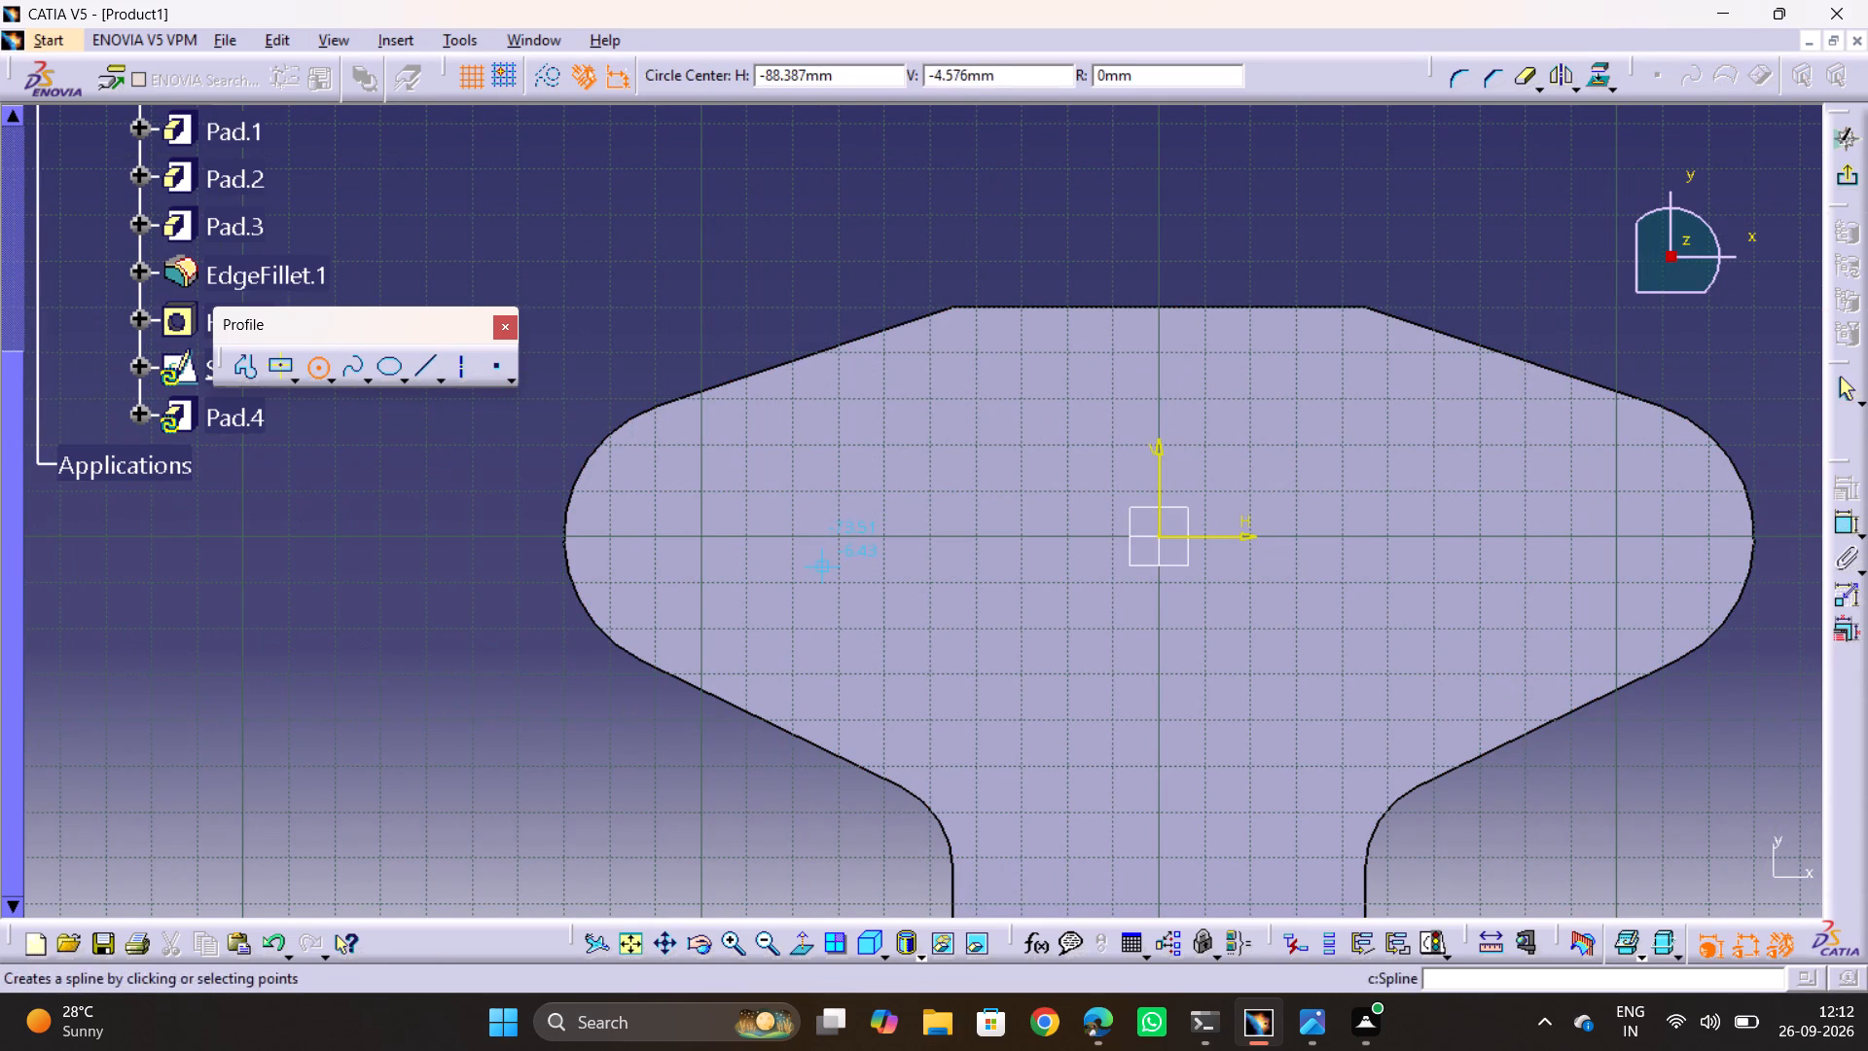
pyautogui.click(739, 532)
pyautogui.click(725, 471)
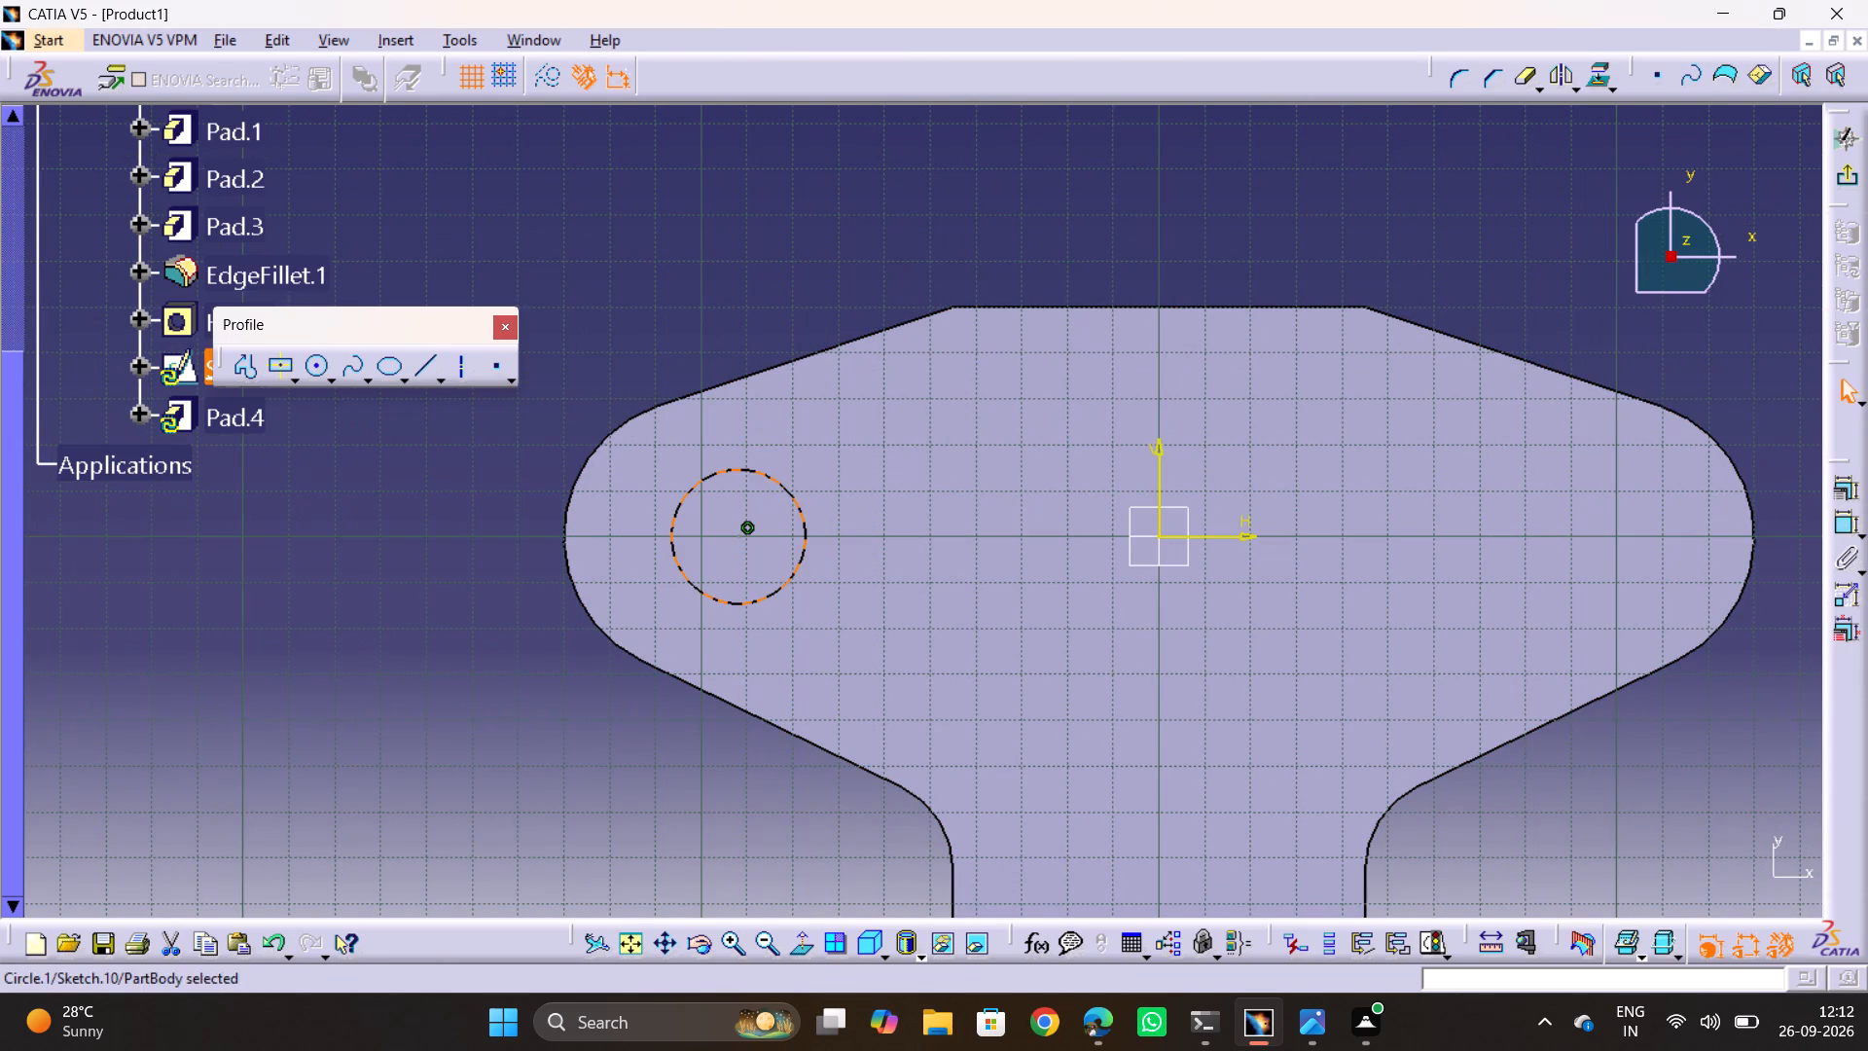
pyautogui.click(317, 365)
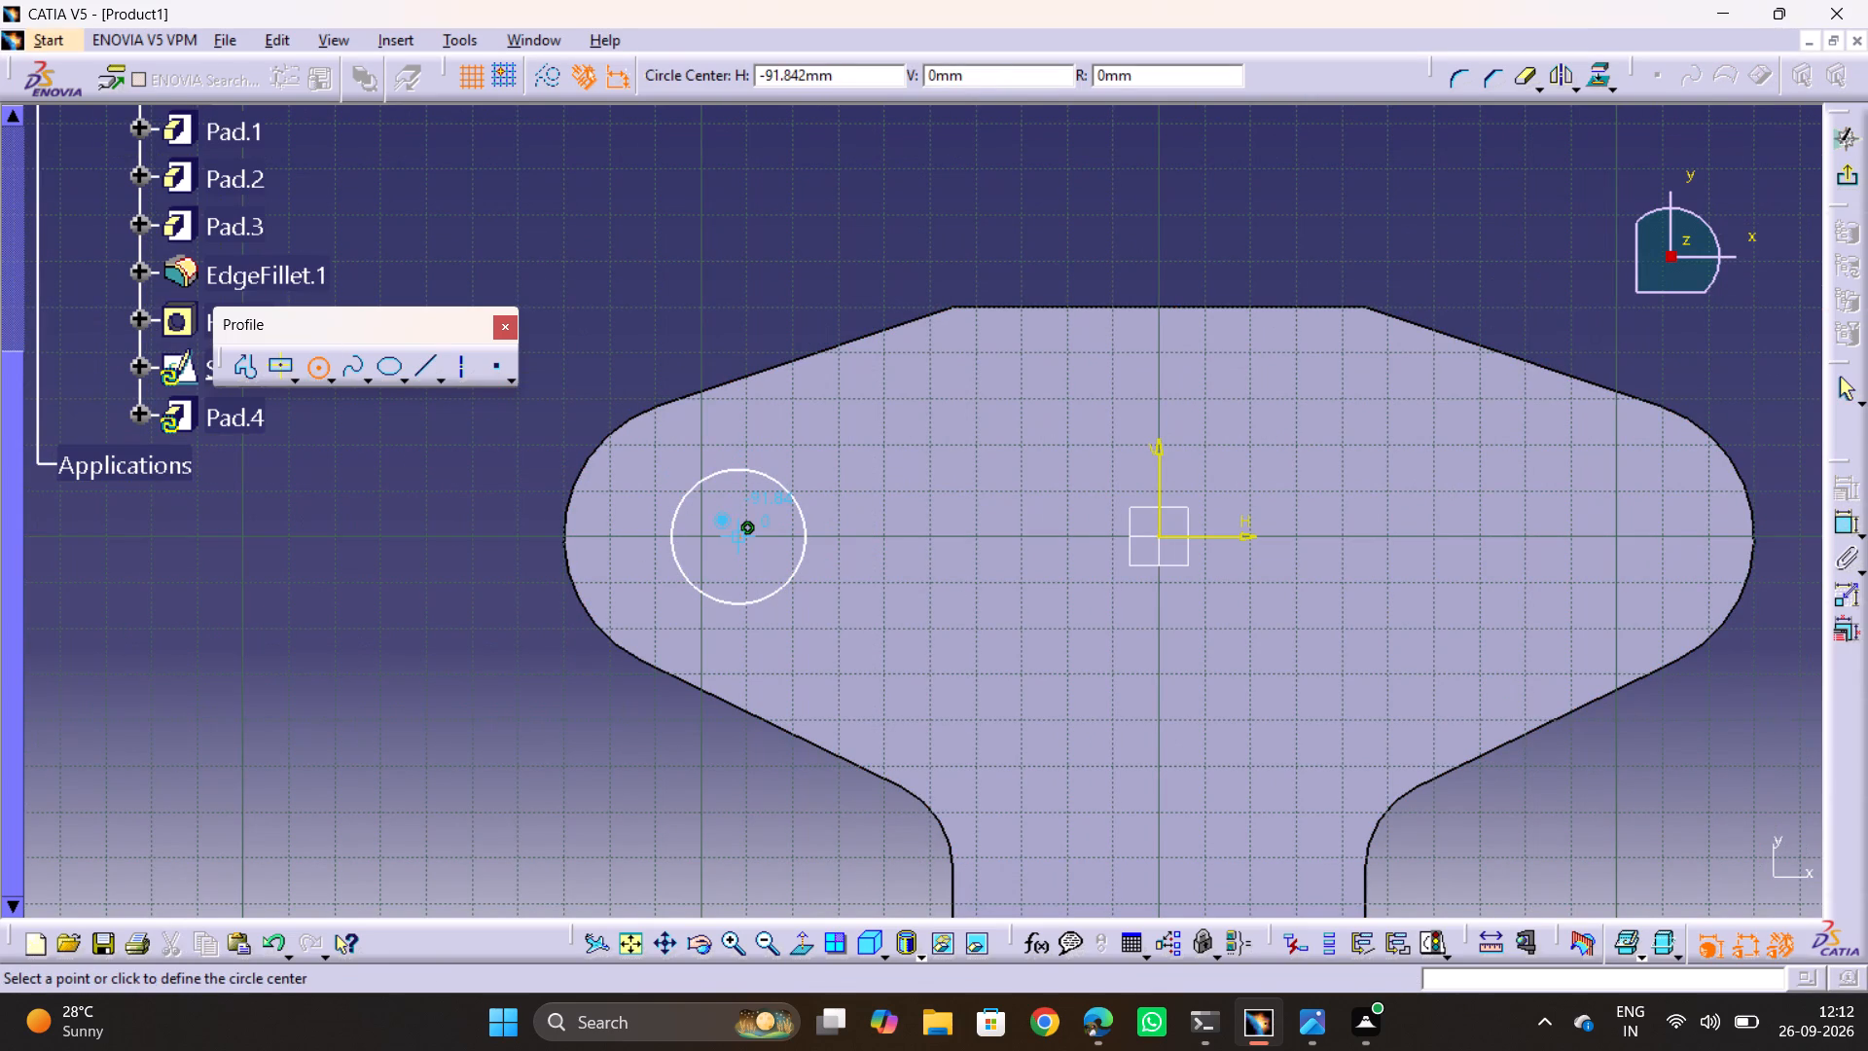
pyautogui.click(735, 535)
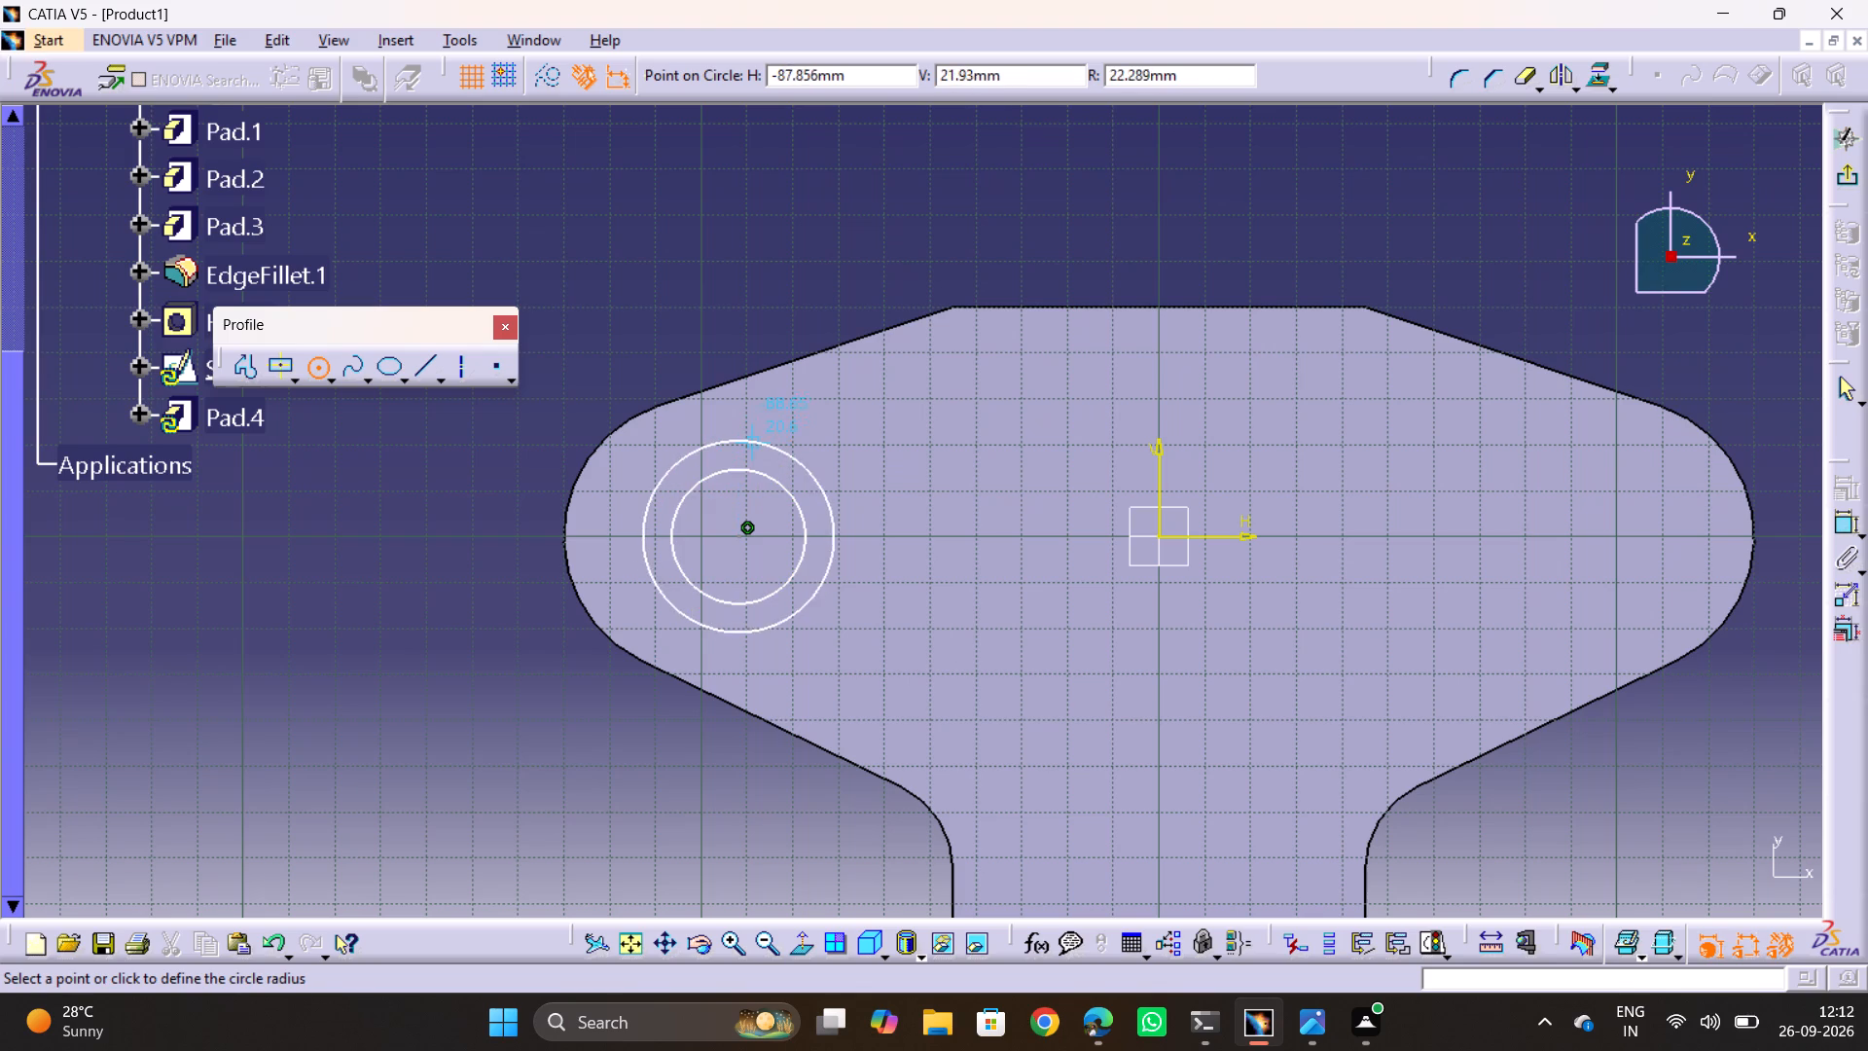
pyautogui.click(756, 437)
pyautogui.click(750, 255)
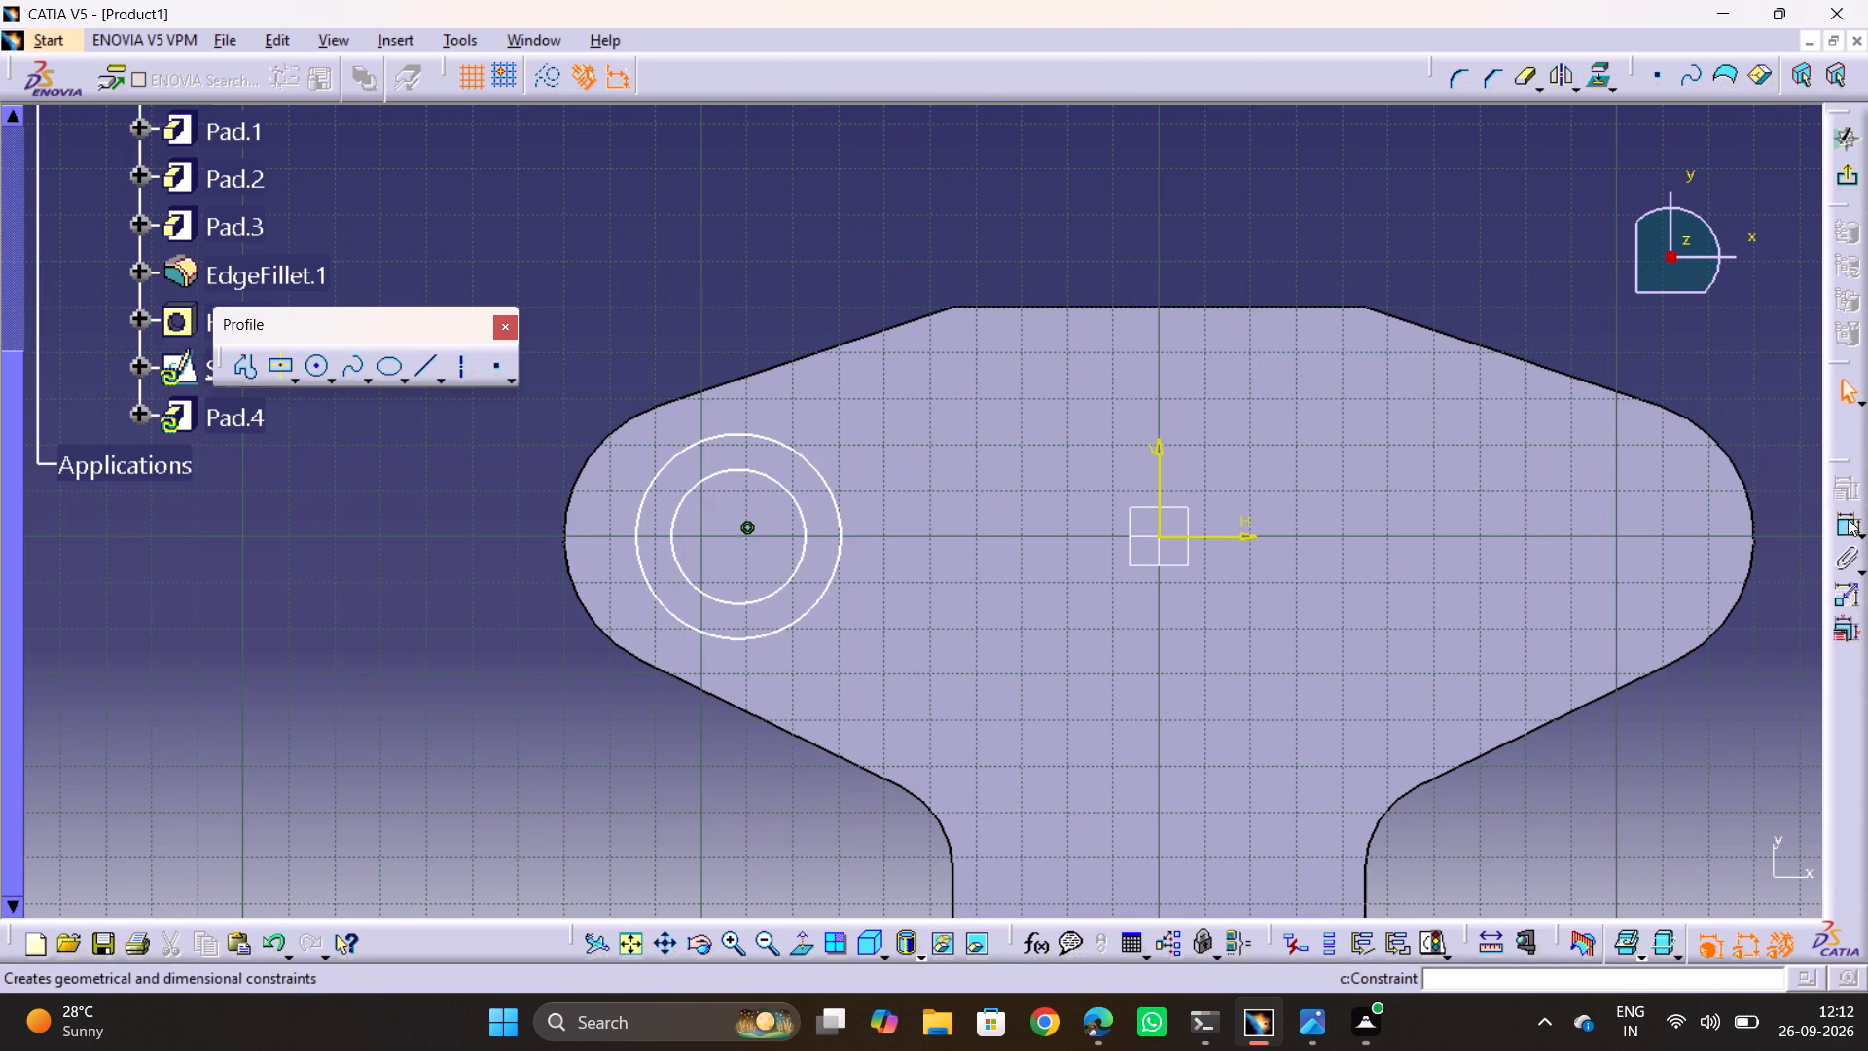
# Dimension the concentric circles with a 40 mm outer diameter and a 20 mm inner diameter.
pyautogui.doubleClick(1848, 519)
pyautogui.click(657, 595)
pyautogui.click(480, 746)
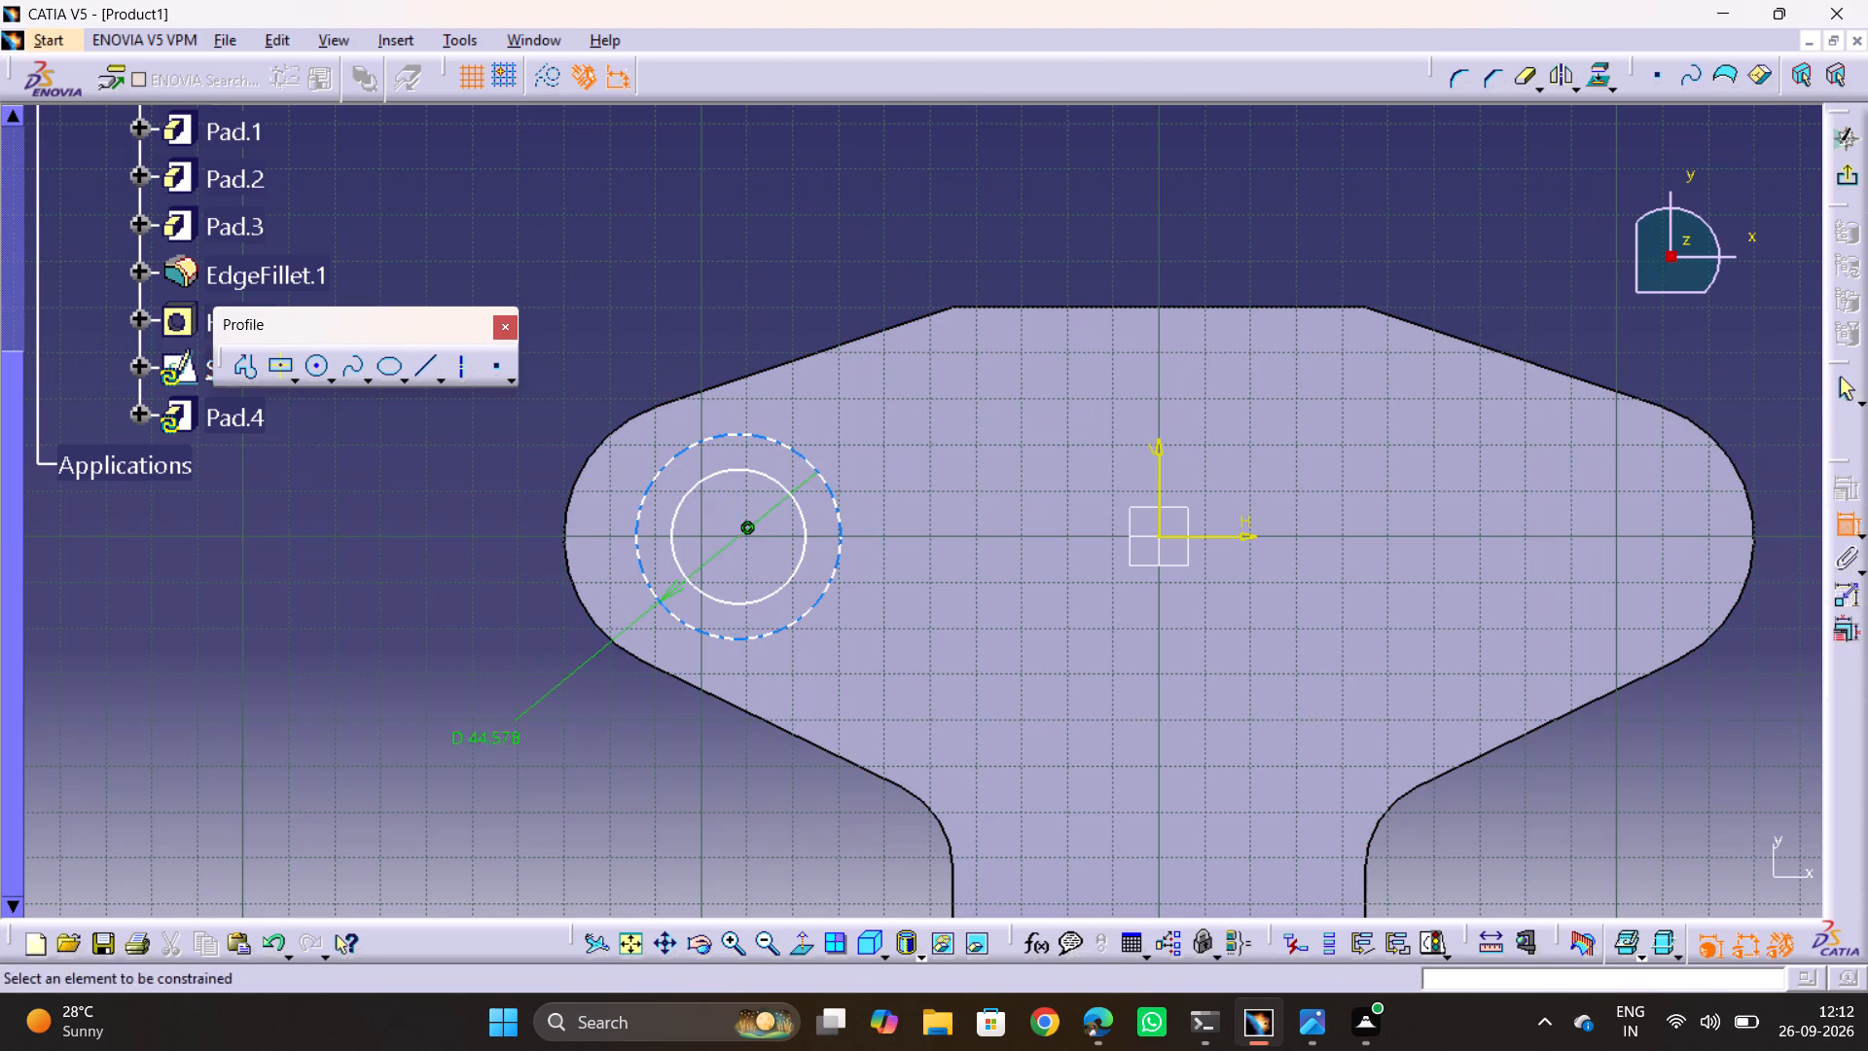
pyautogui.doubleClick(499, 735)
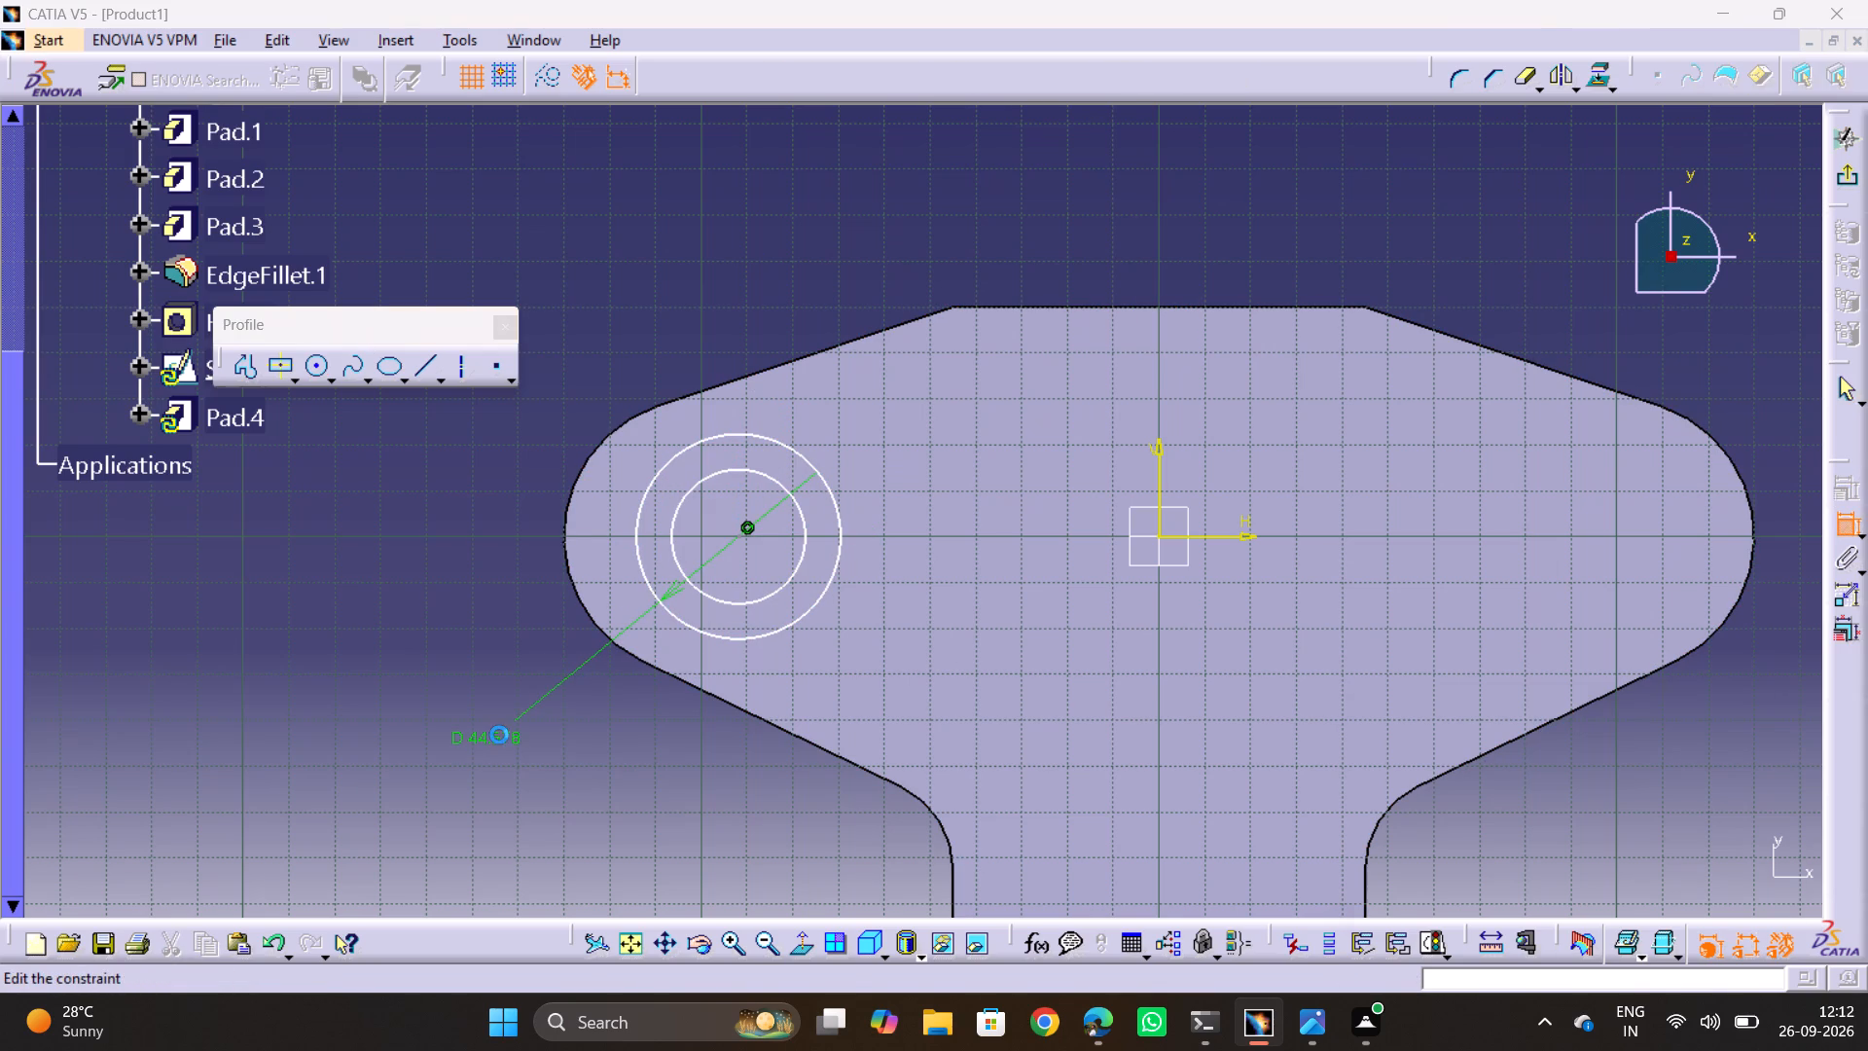
pyautogui.write('40')
pyautogui.press('Return')
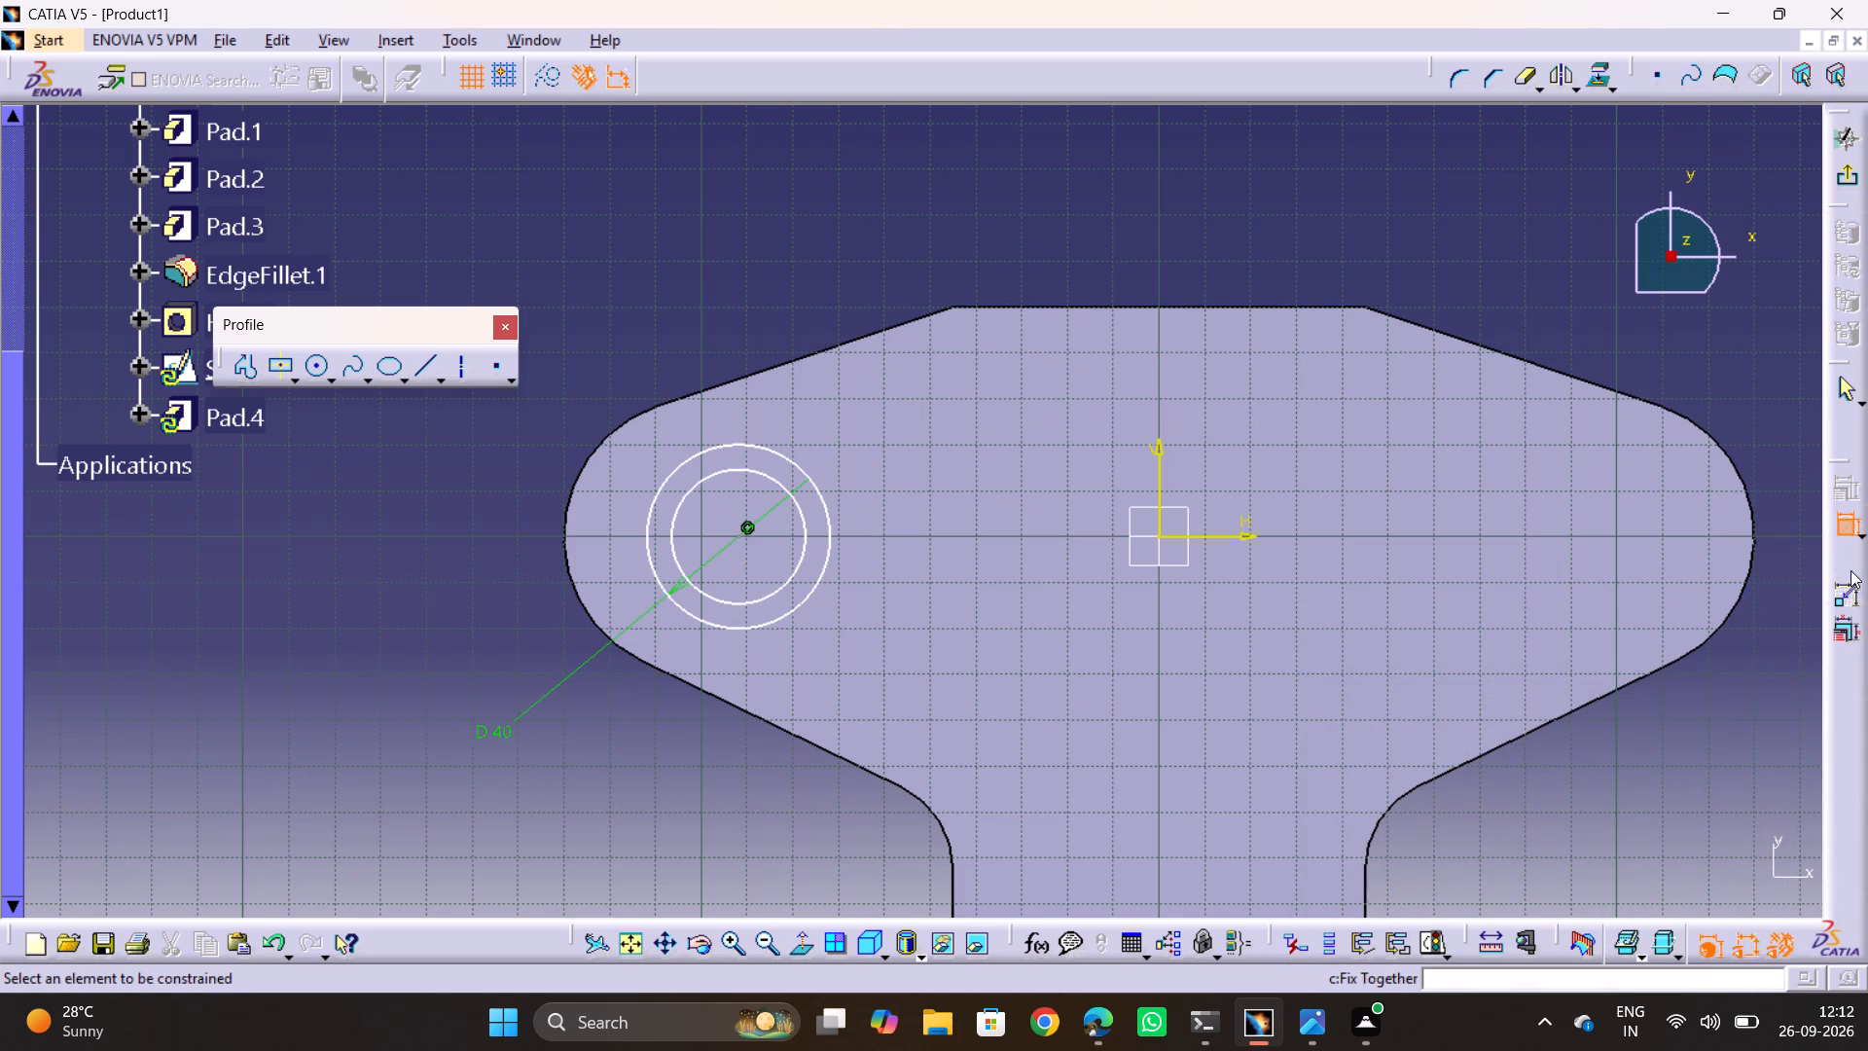
pyautogui.click(681, 497)
pyautogui.click(406, 646)
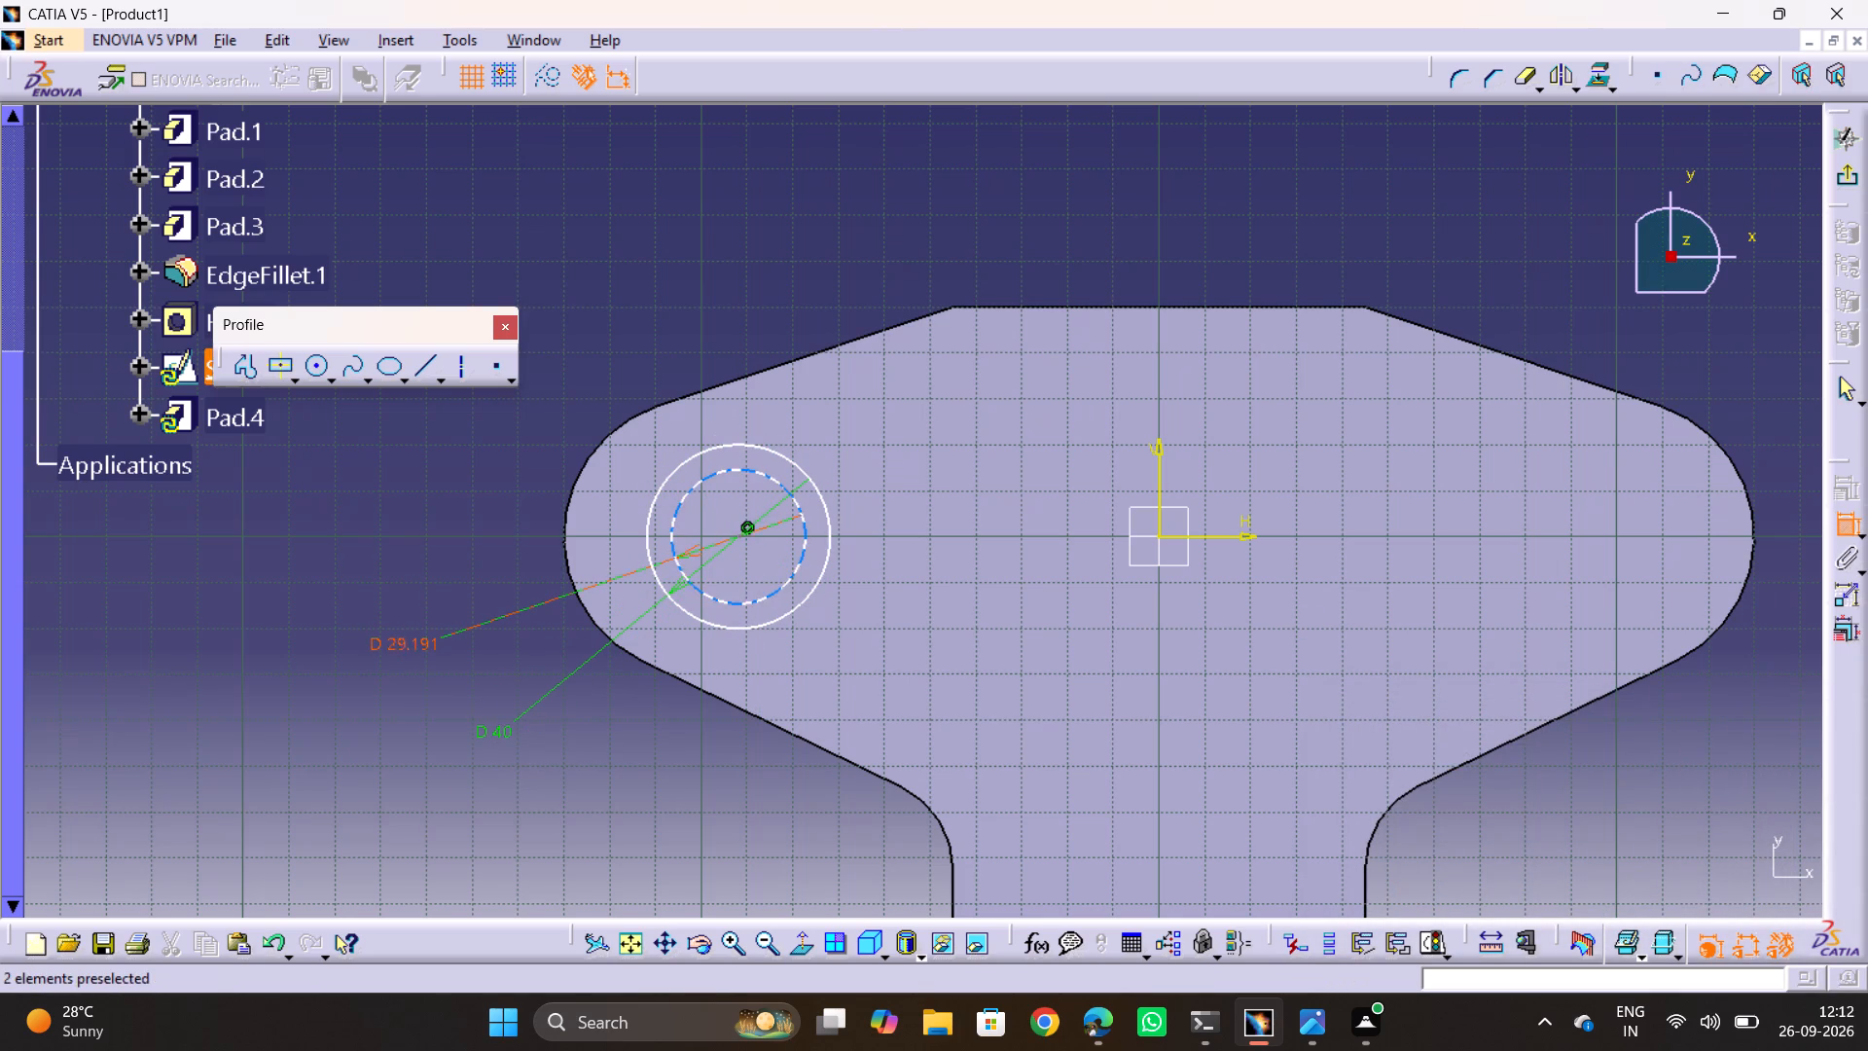
pyautogui.doubleClick(411, 646)
pyautogui.write('20')
pyautogui.press('Return')
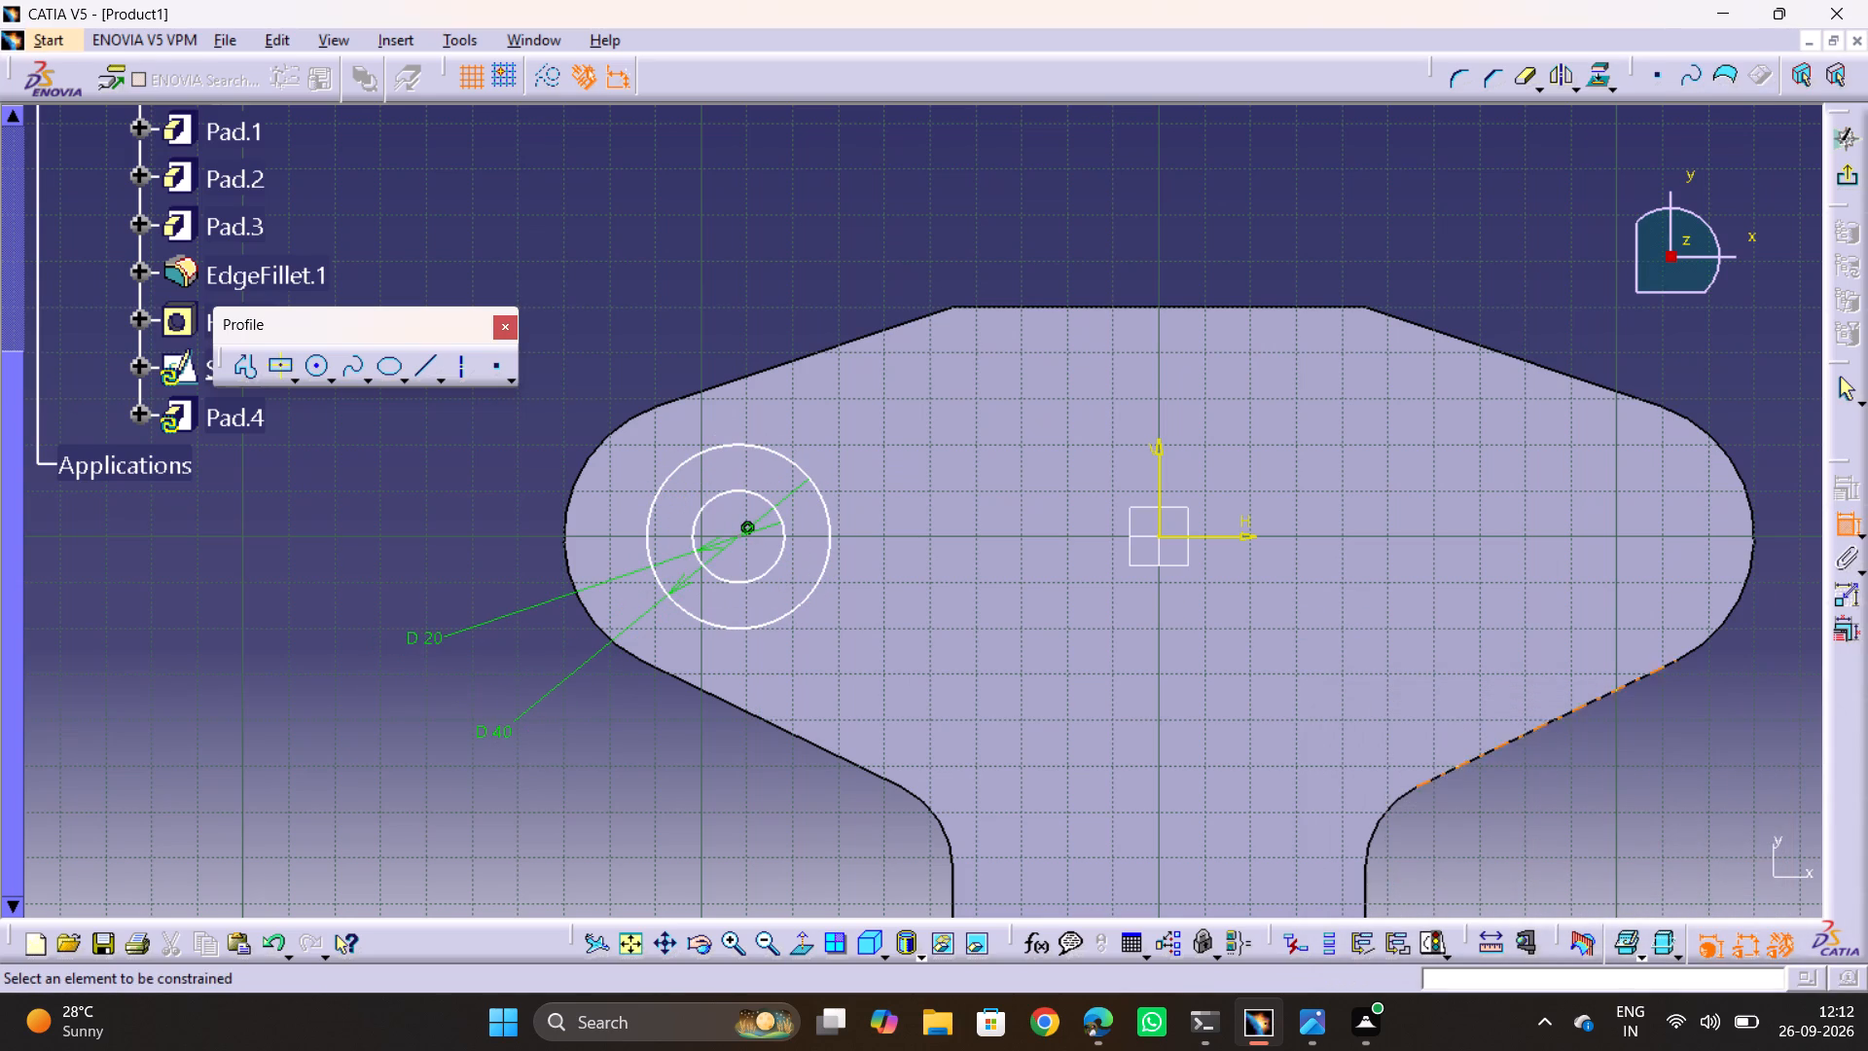
pyautogui.click(1600, 747)
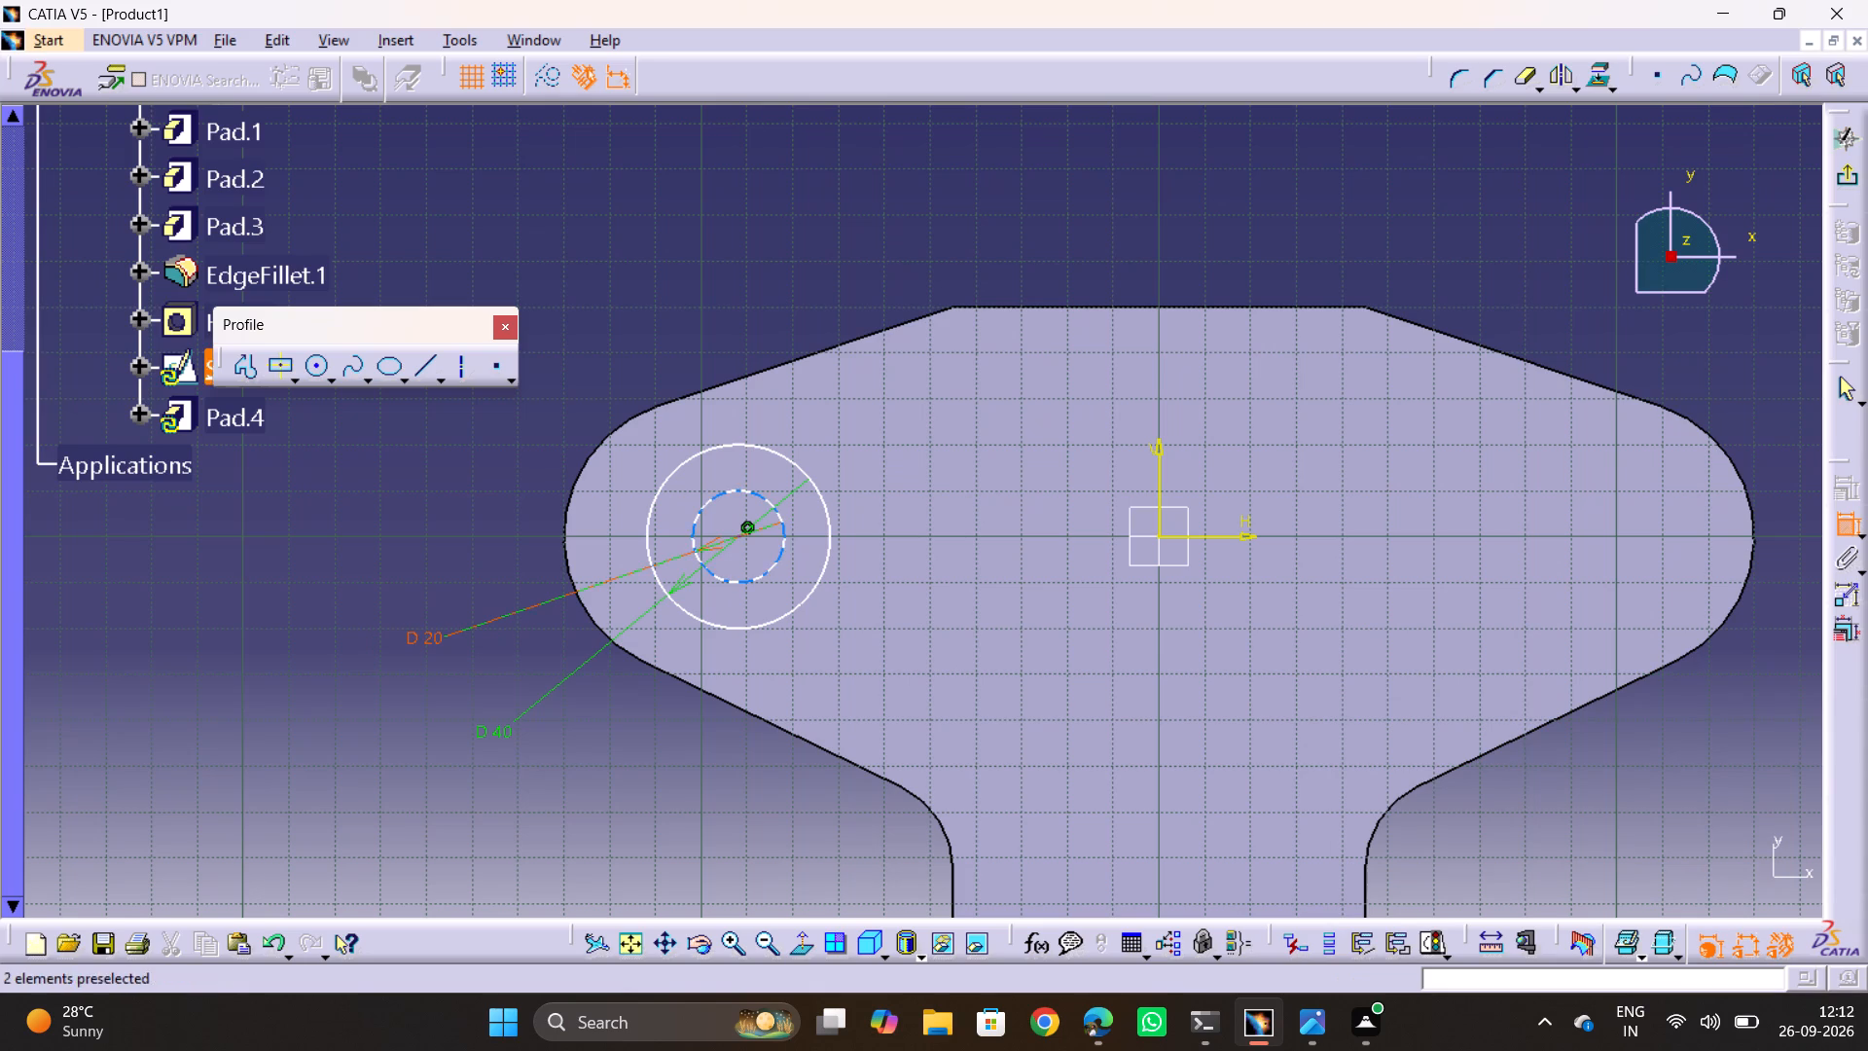
# Constrain the circles' centre at 100 mm from the sketch's vertical axis.
pyautogui.click(740, 536)
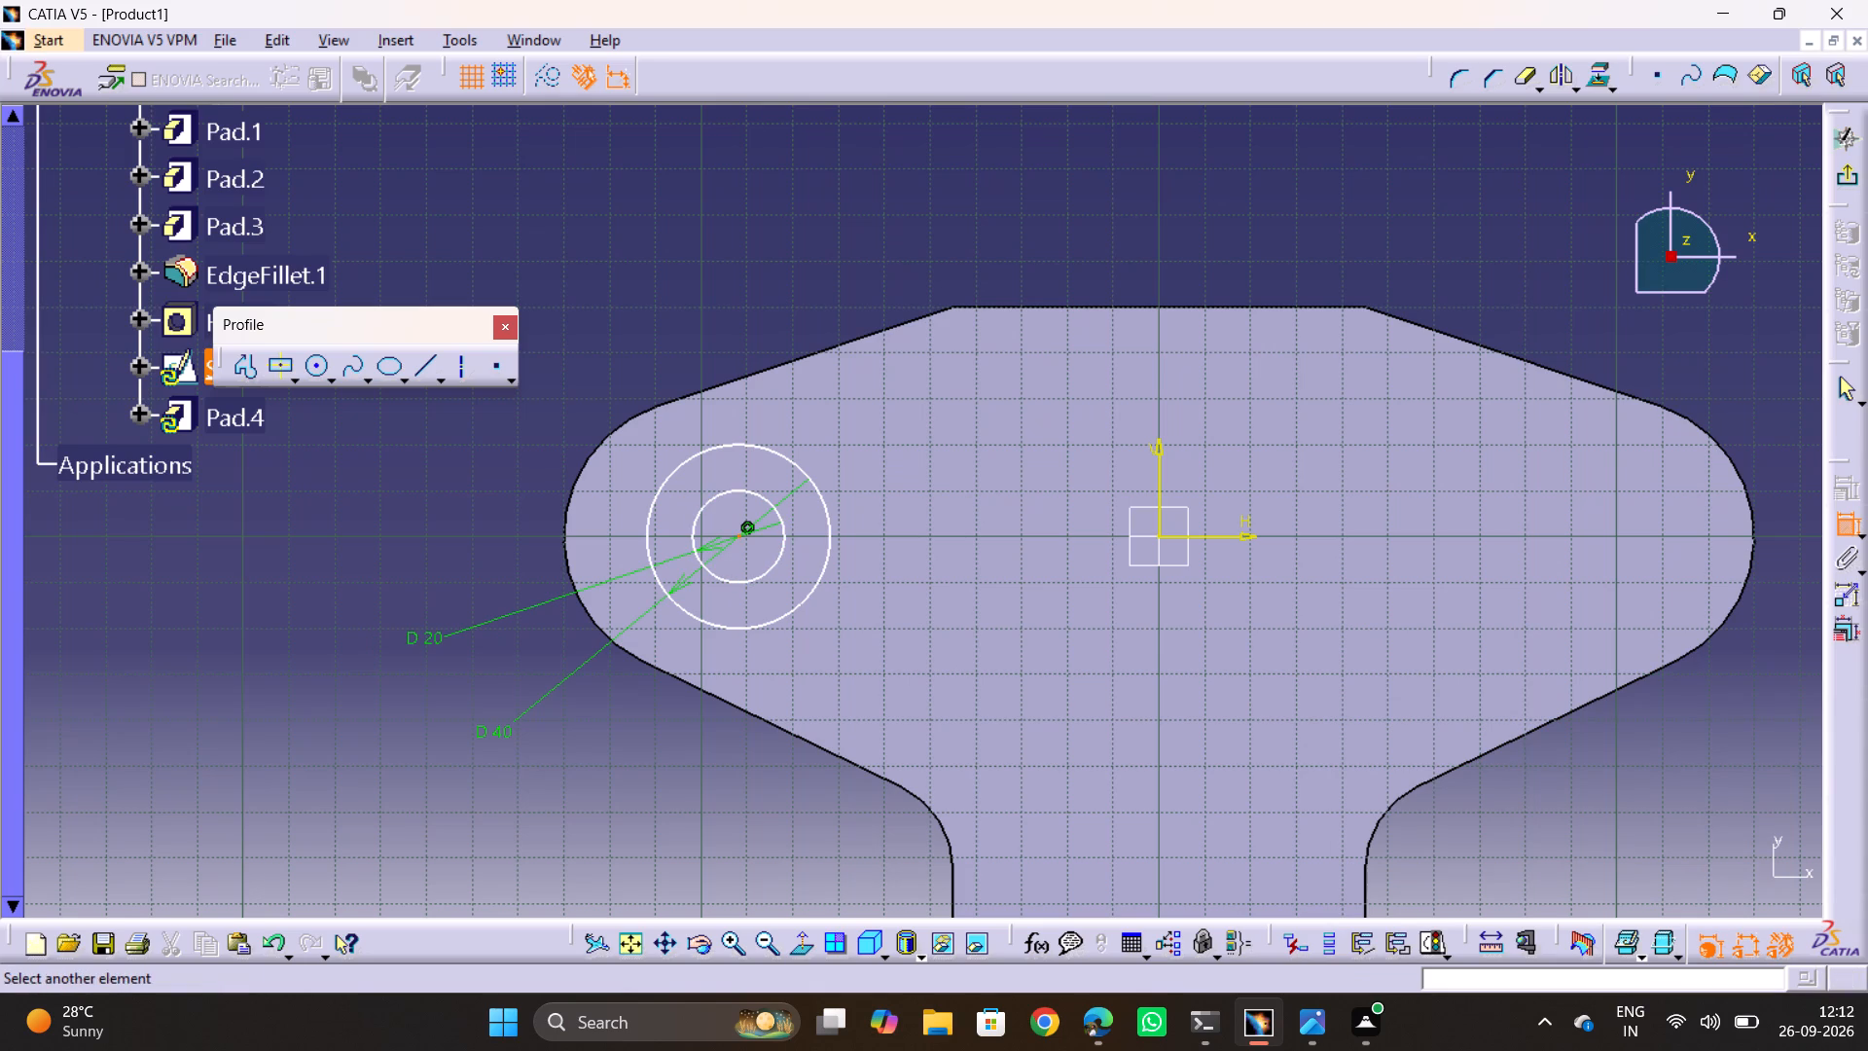
pyautogui.click(1160, 468)
pyautogui.click(949, 245)
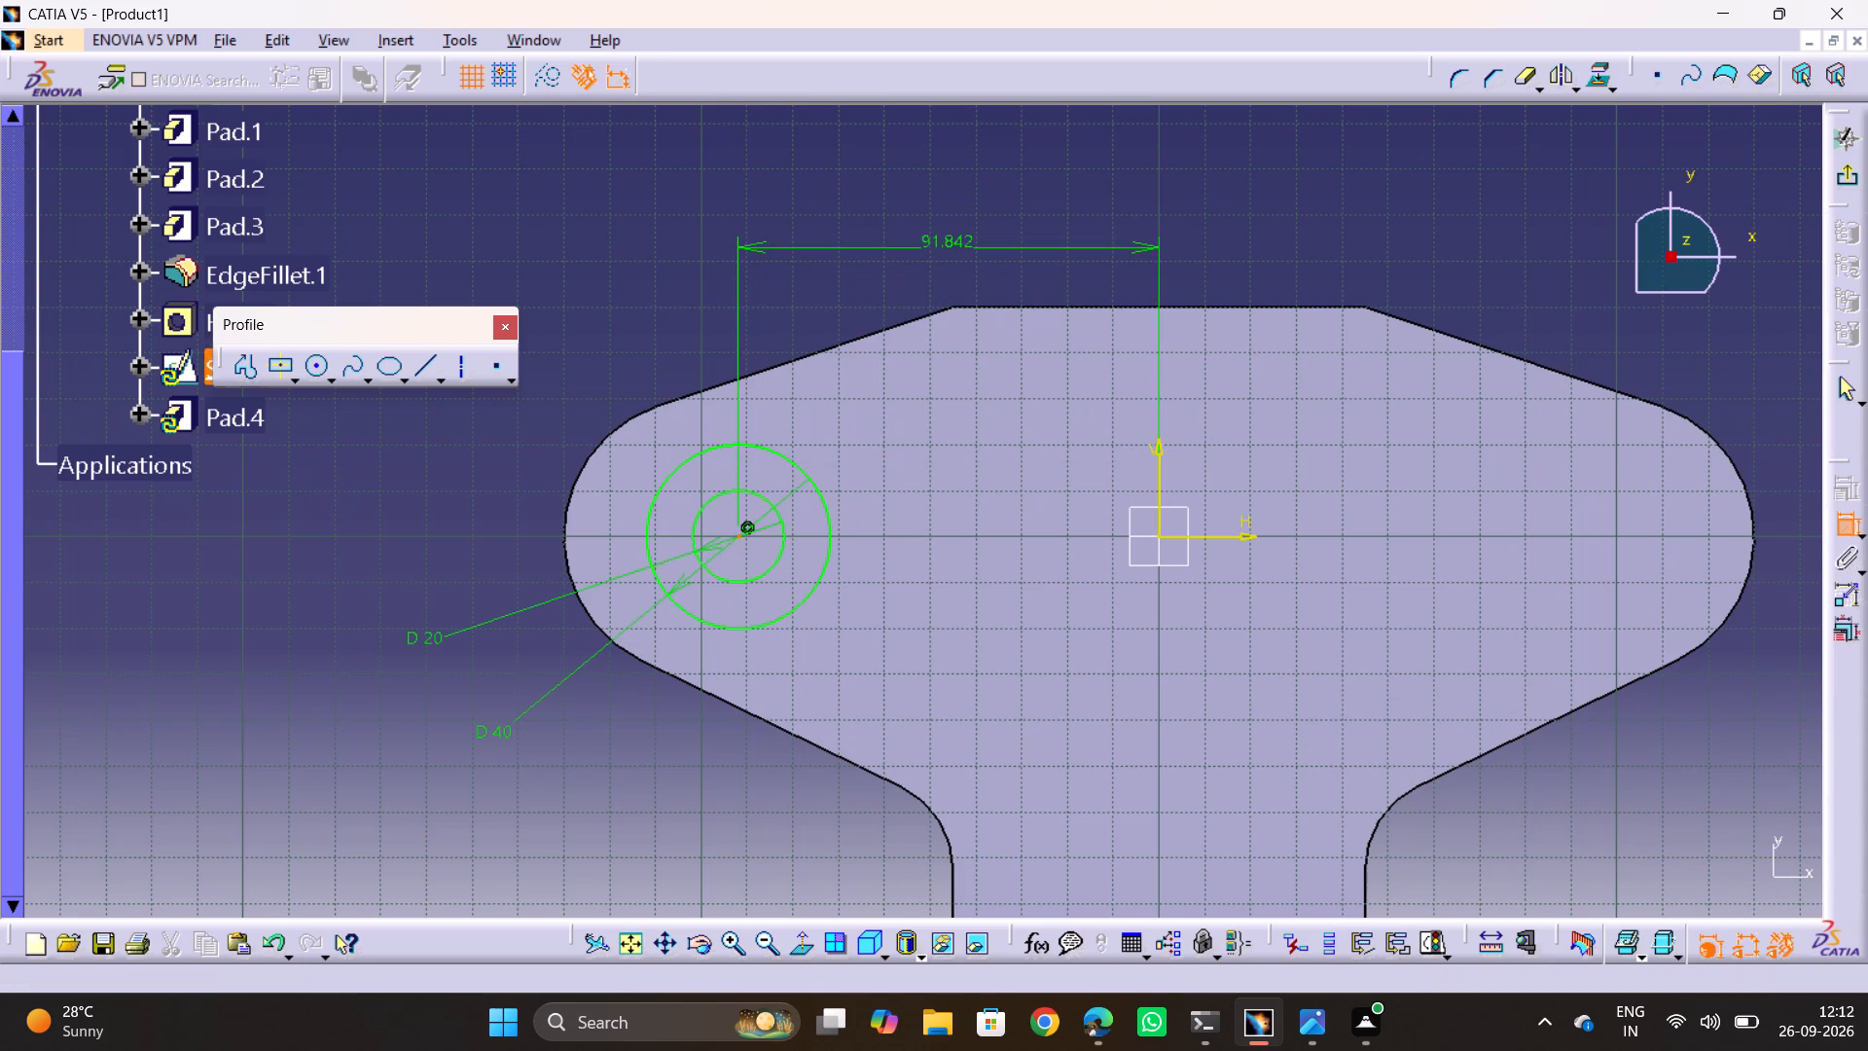
pyautogui.doubleClick(949, 234)
pyautogui.write('100')
pyautogui.press('Return')
pyautogui.click(808, 161)
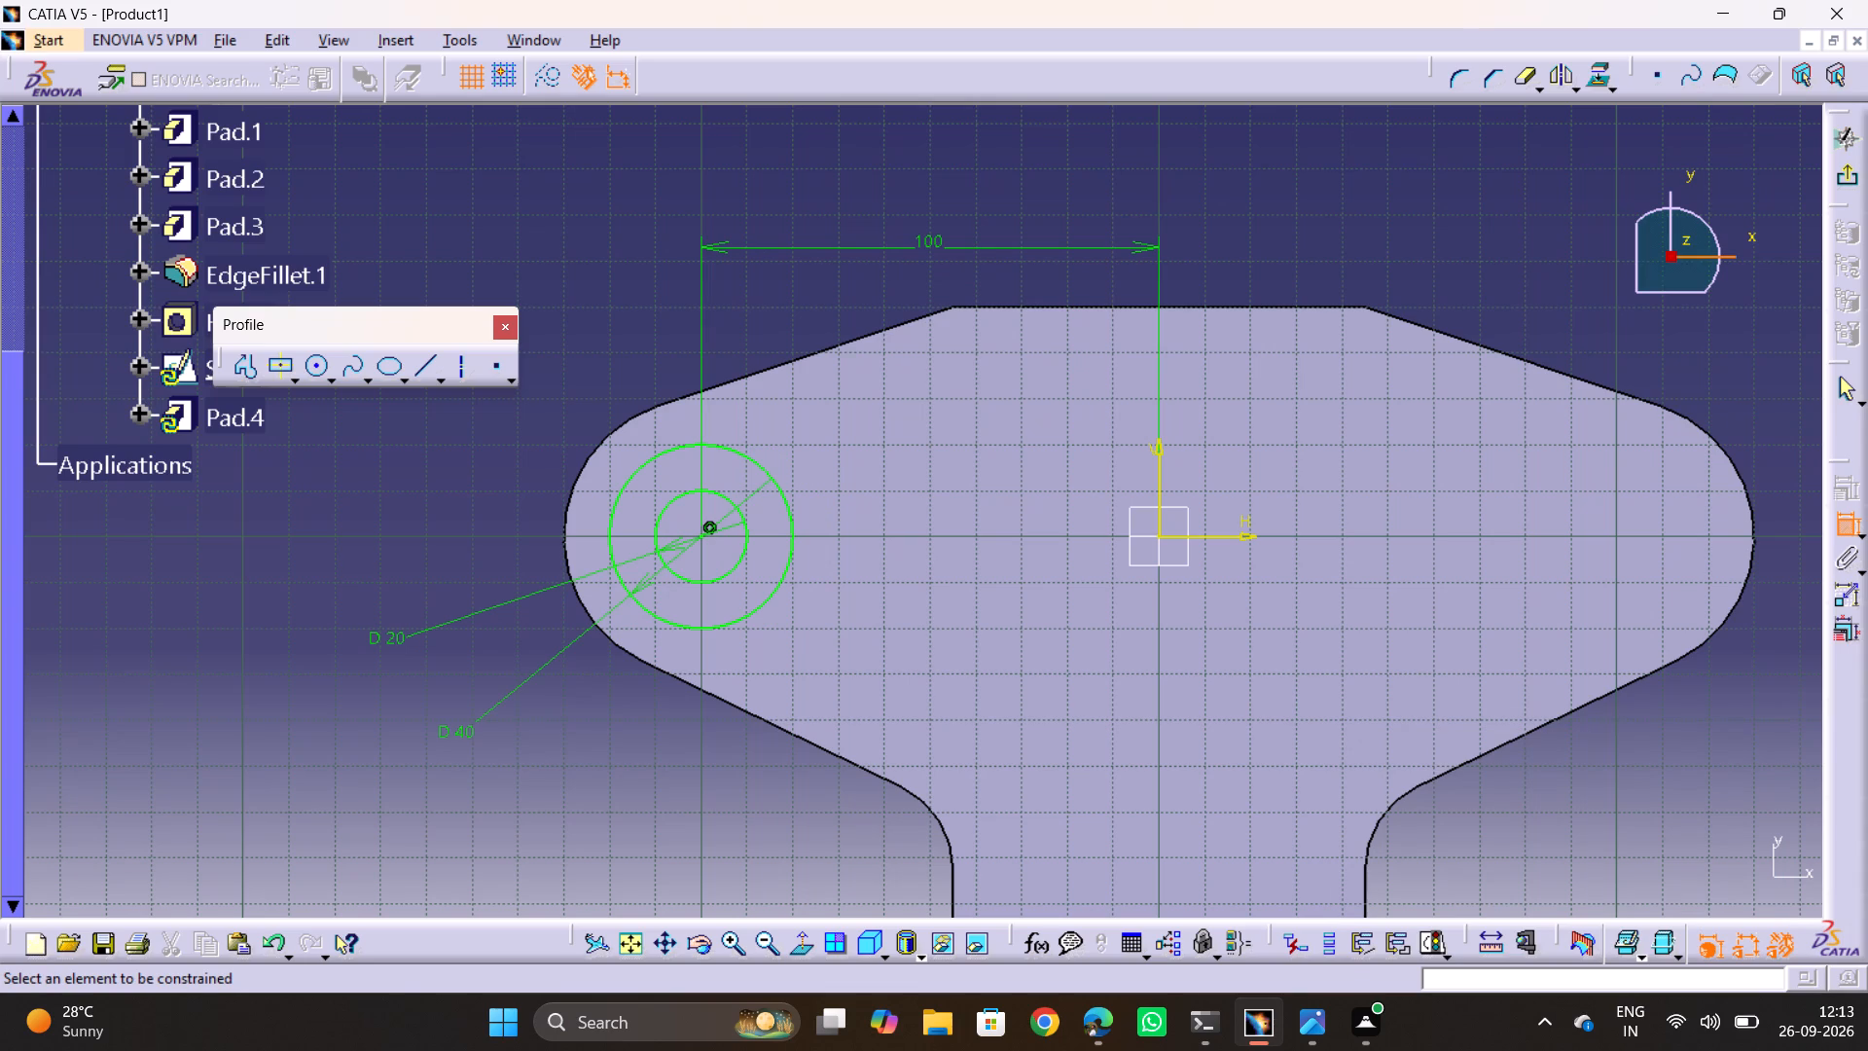
# Mirror both concentric circles about the sketch's vertical axis and leave the sketch.
pyautogui.moveTo(551, 330); pyautogui.dragTo(831, 705)
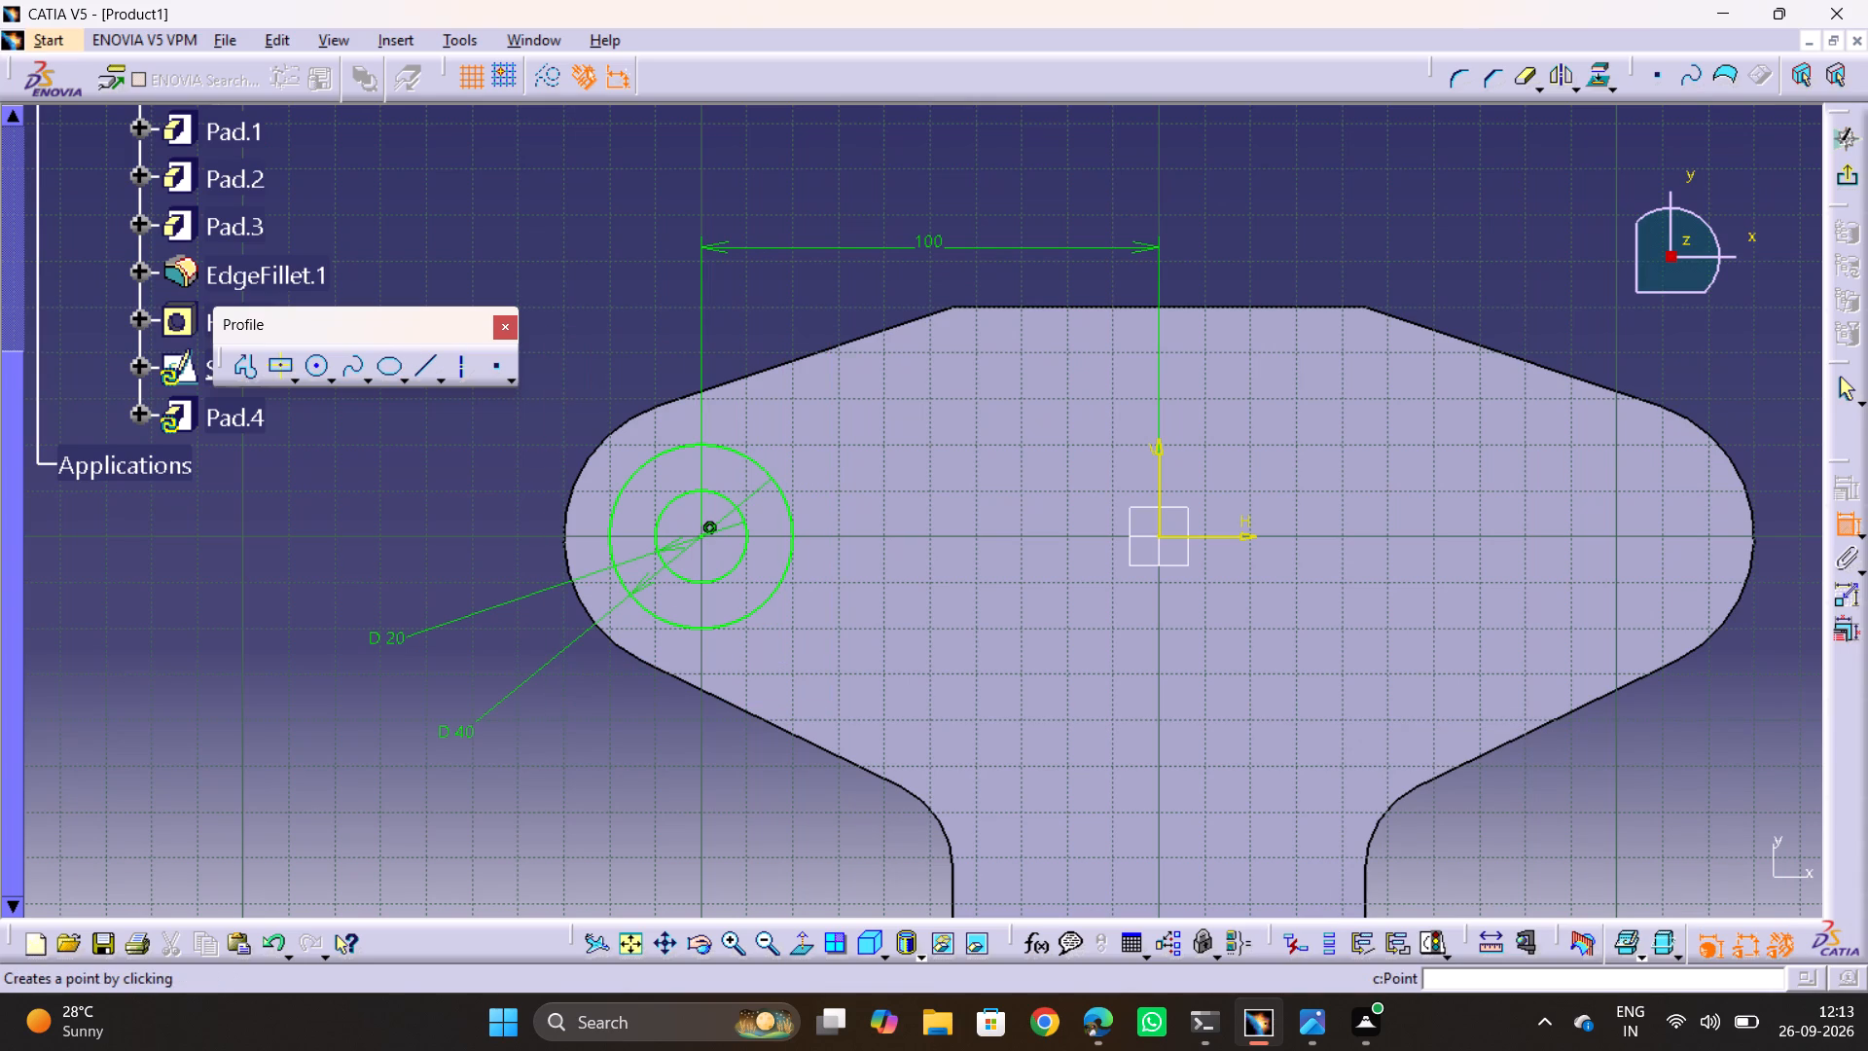
pyautogui.press('Escape')
pyautogui.press('Escape')
pyautogui.press('Escape')
pyautogui.moveTo(592, 315); pyautogui.dragTo(684, 515)
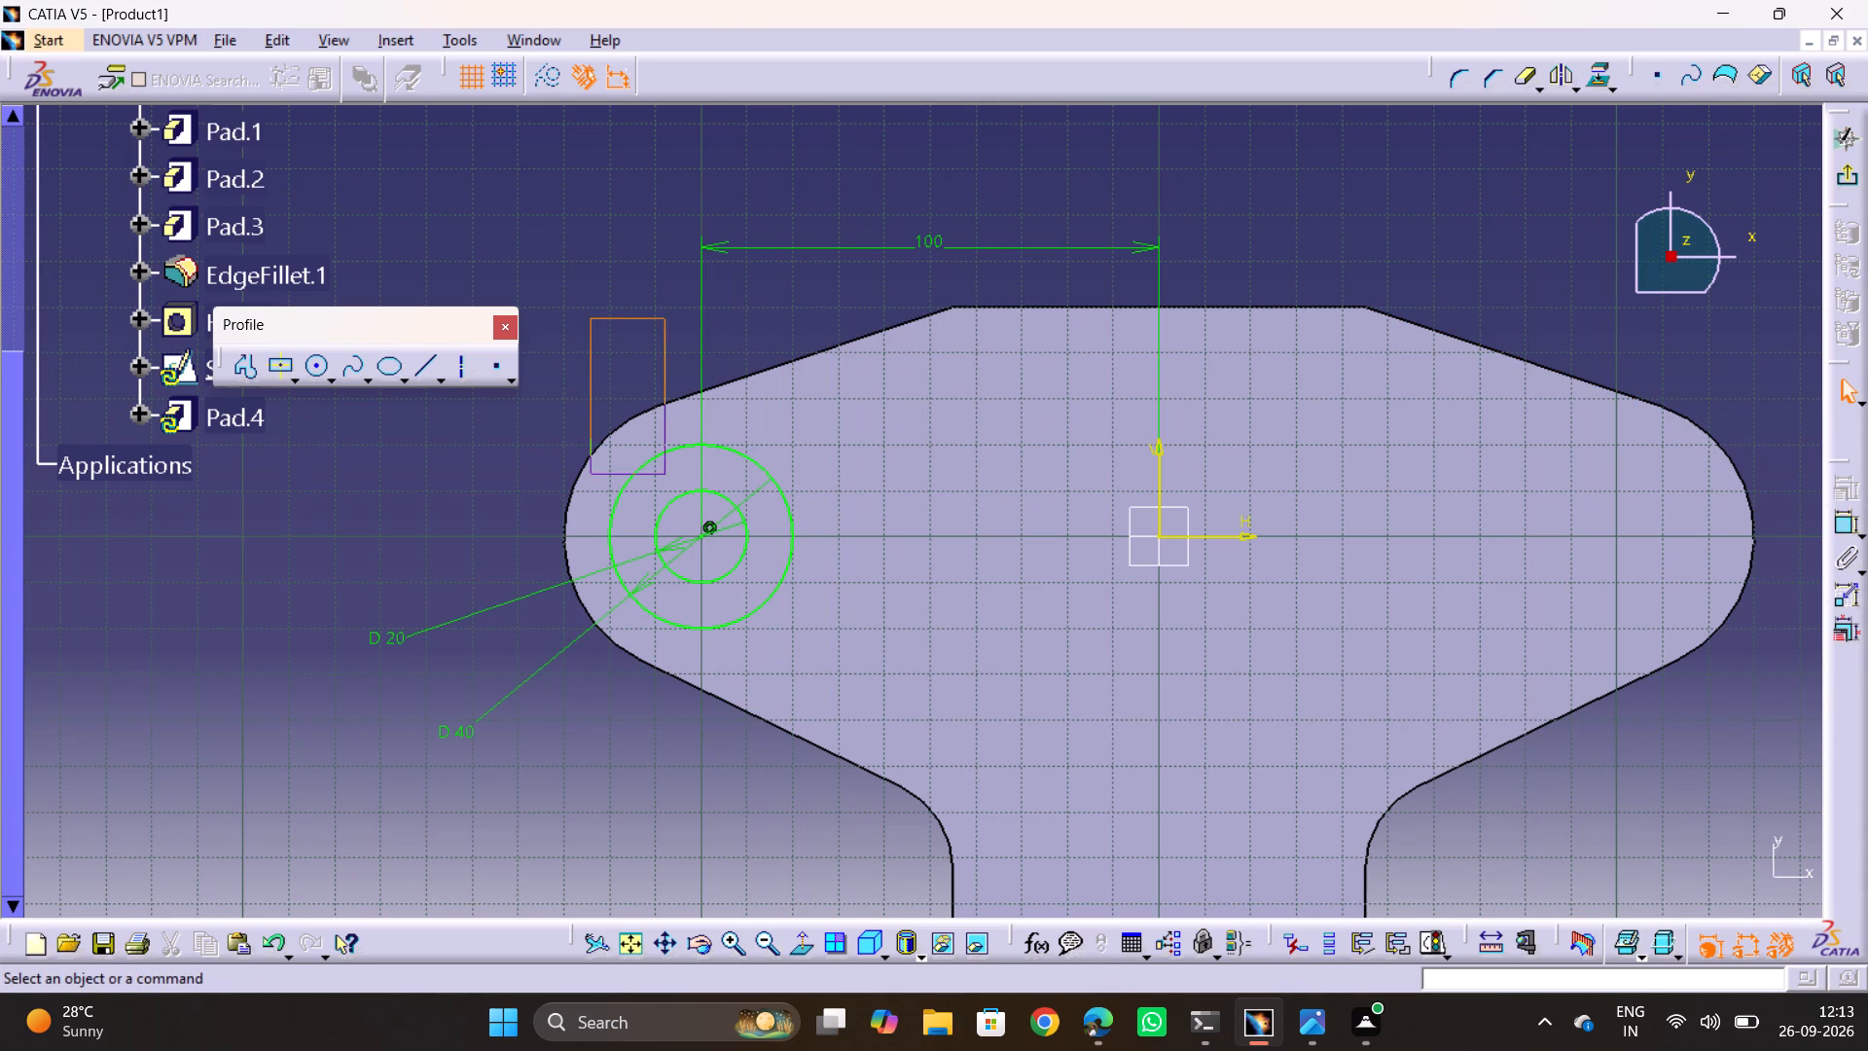
pyautogui.moveTo(684, 515); pyautogui.dragTo(826, 761)
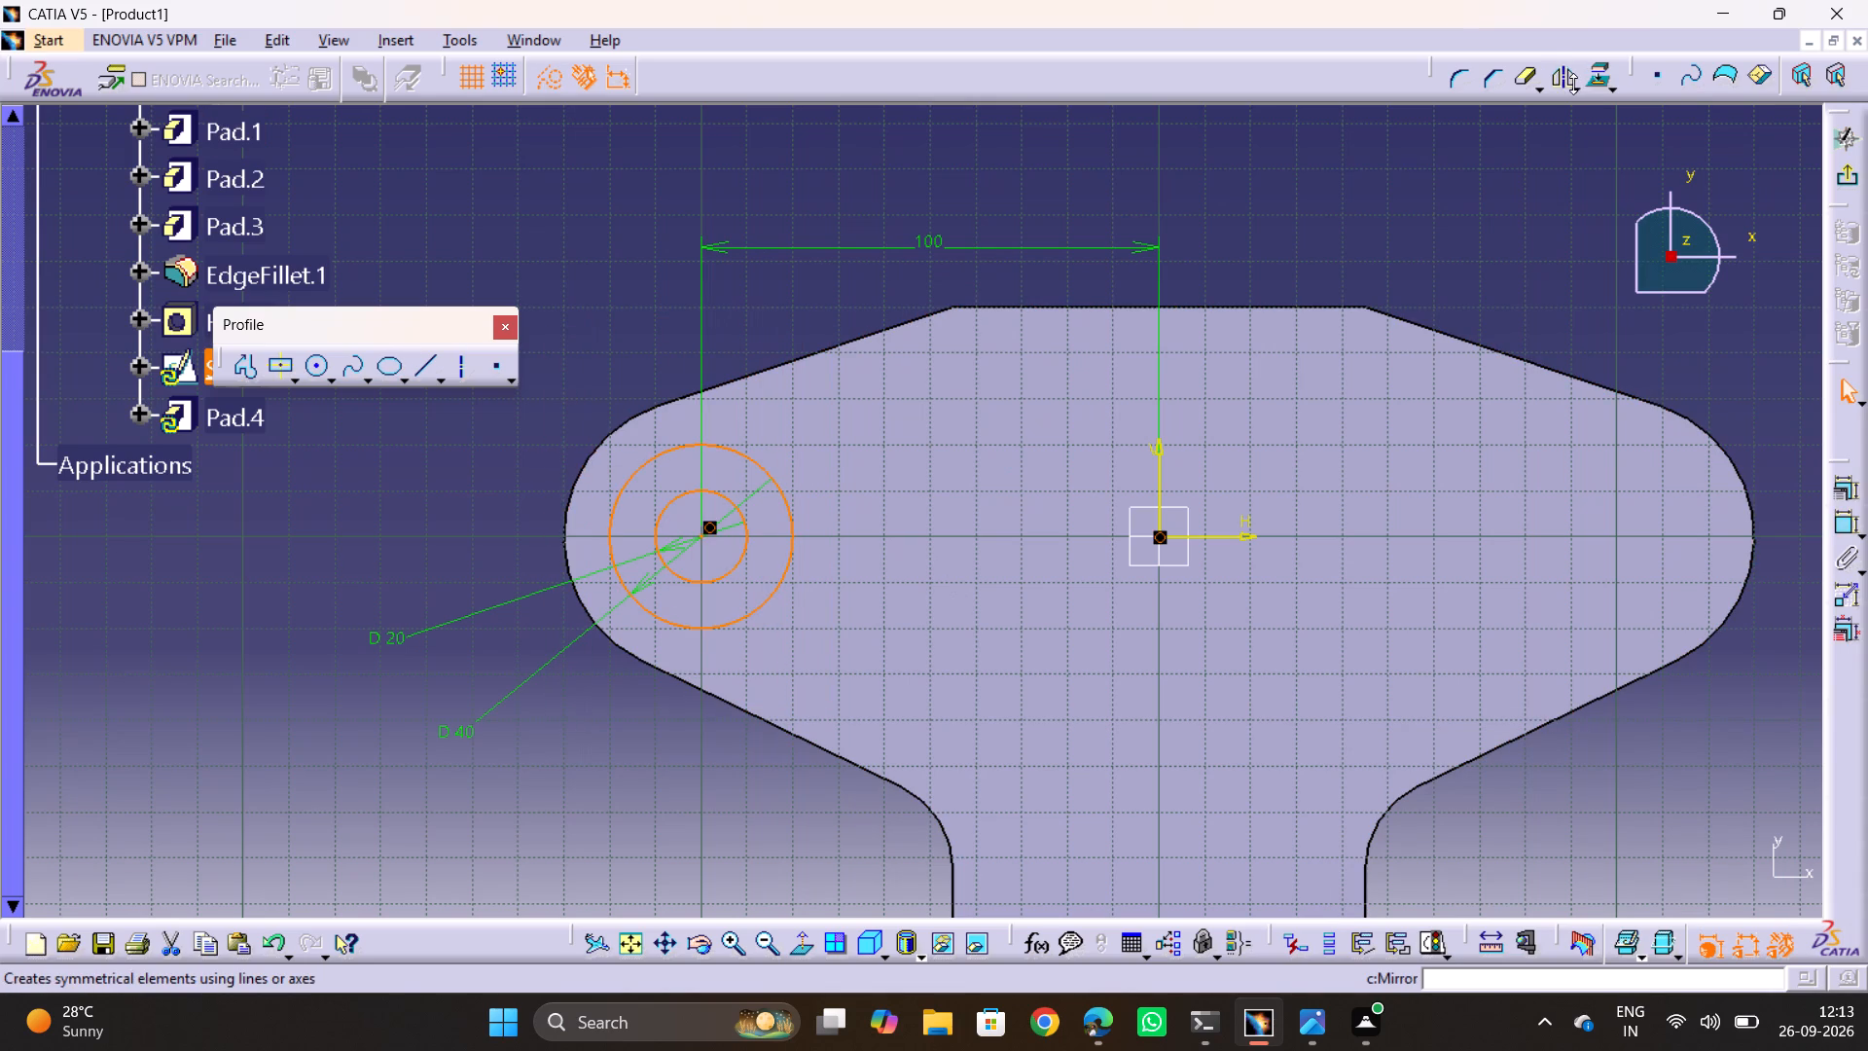
pyautogui.click(1560, 82)
pyautogui.click(1154, 457)
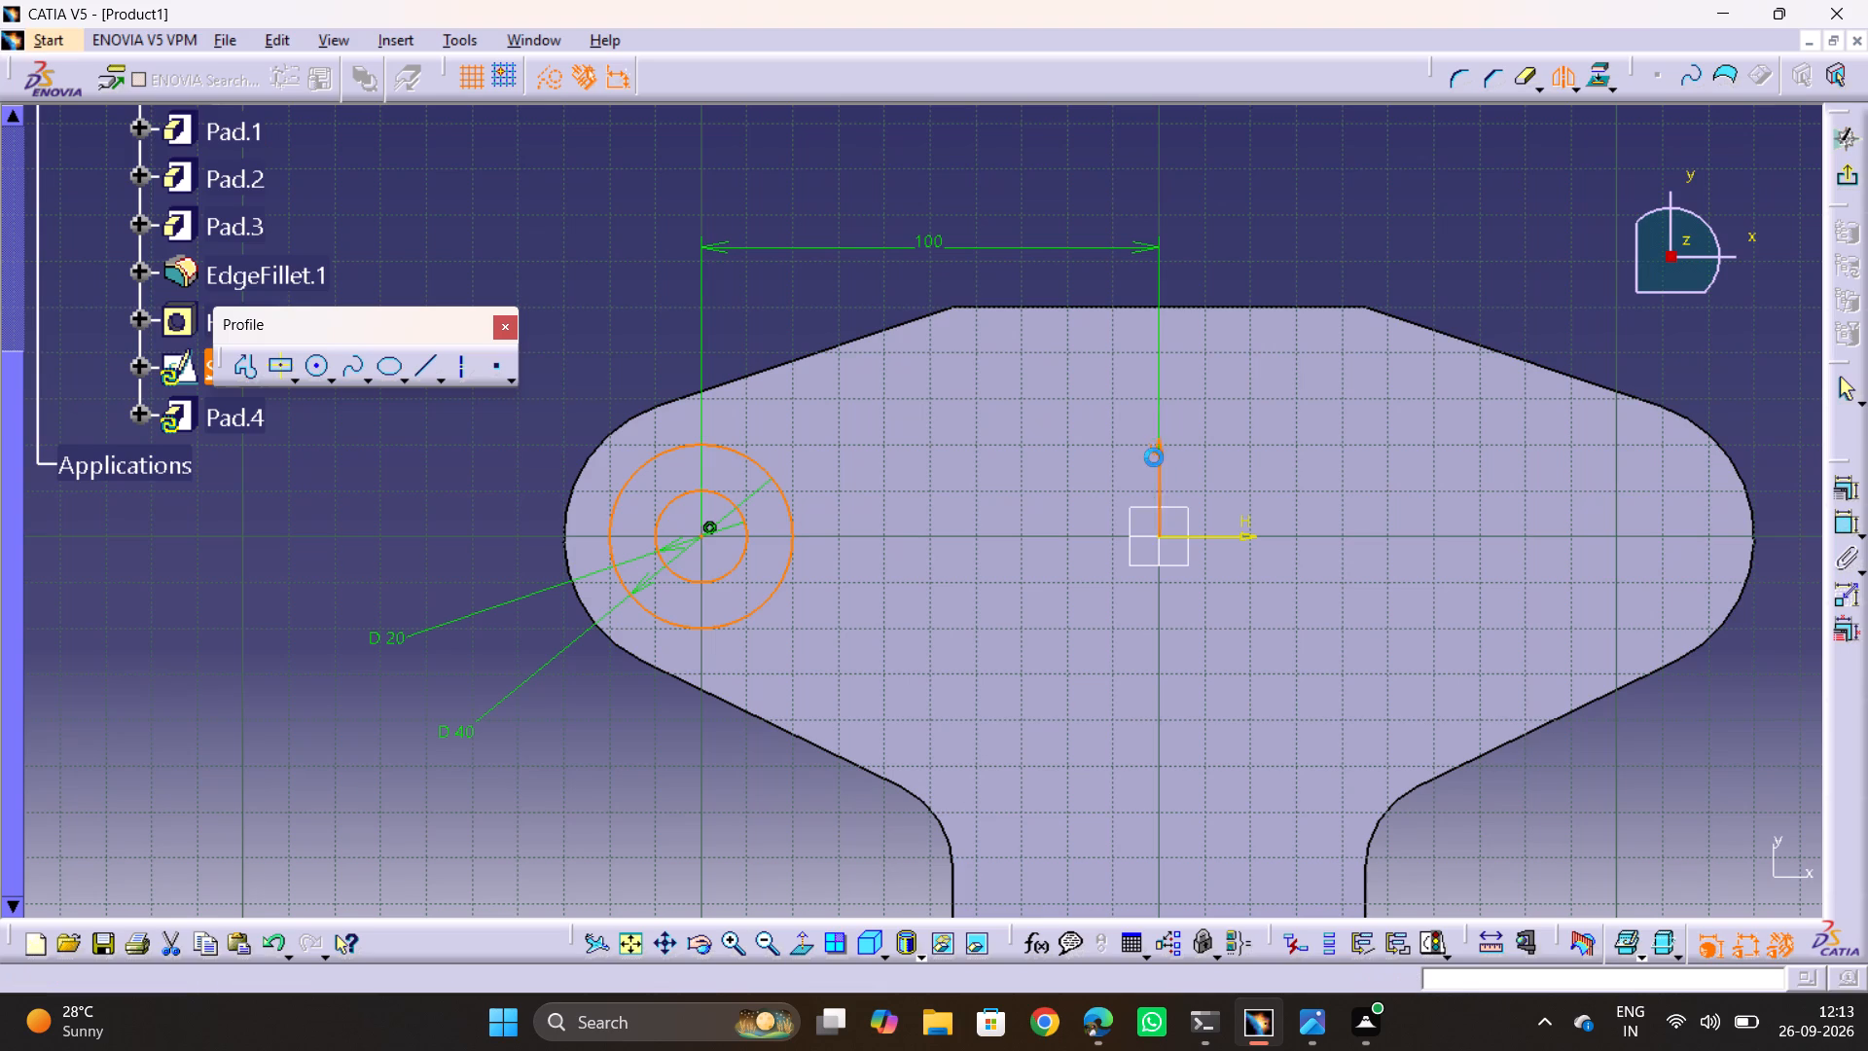
pyautogui.click(1859, 176)
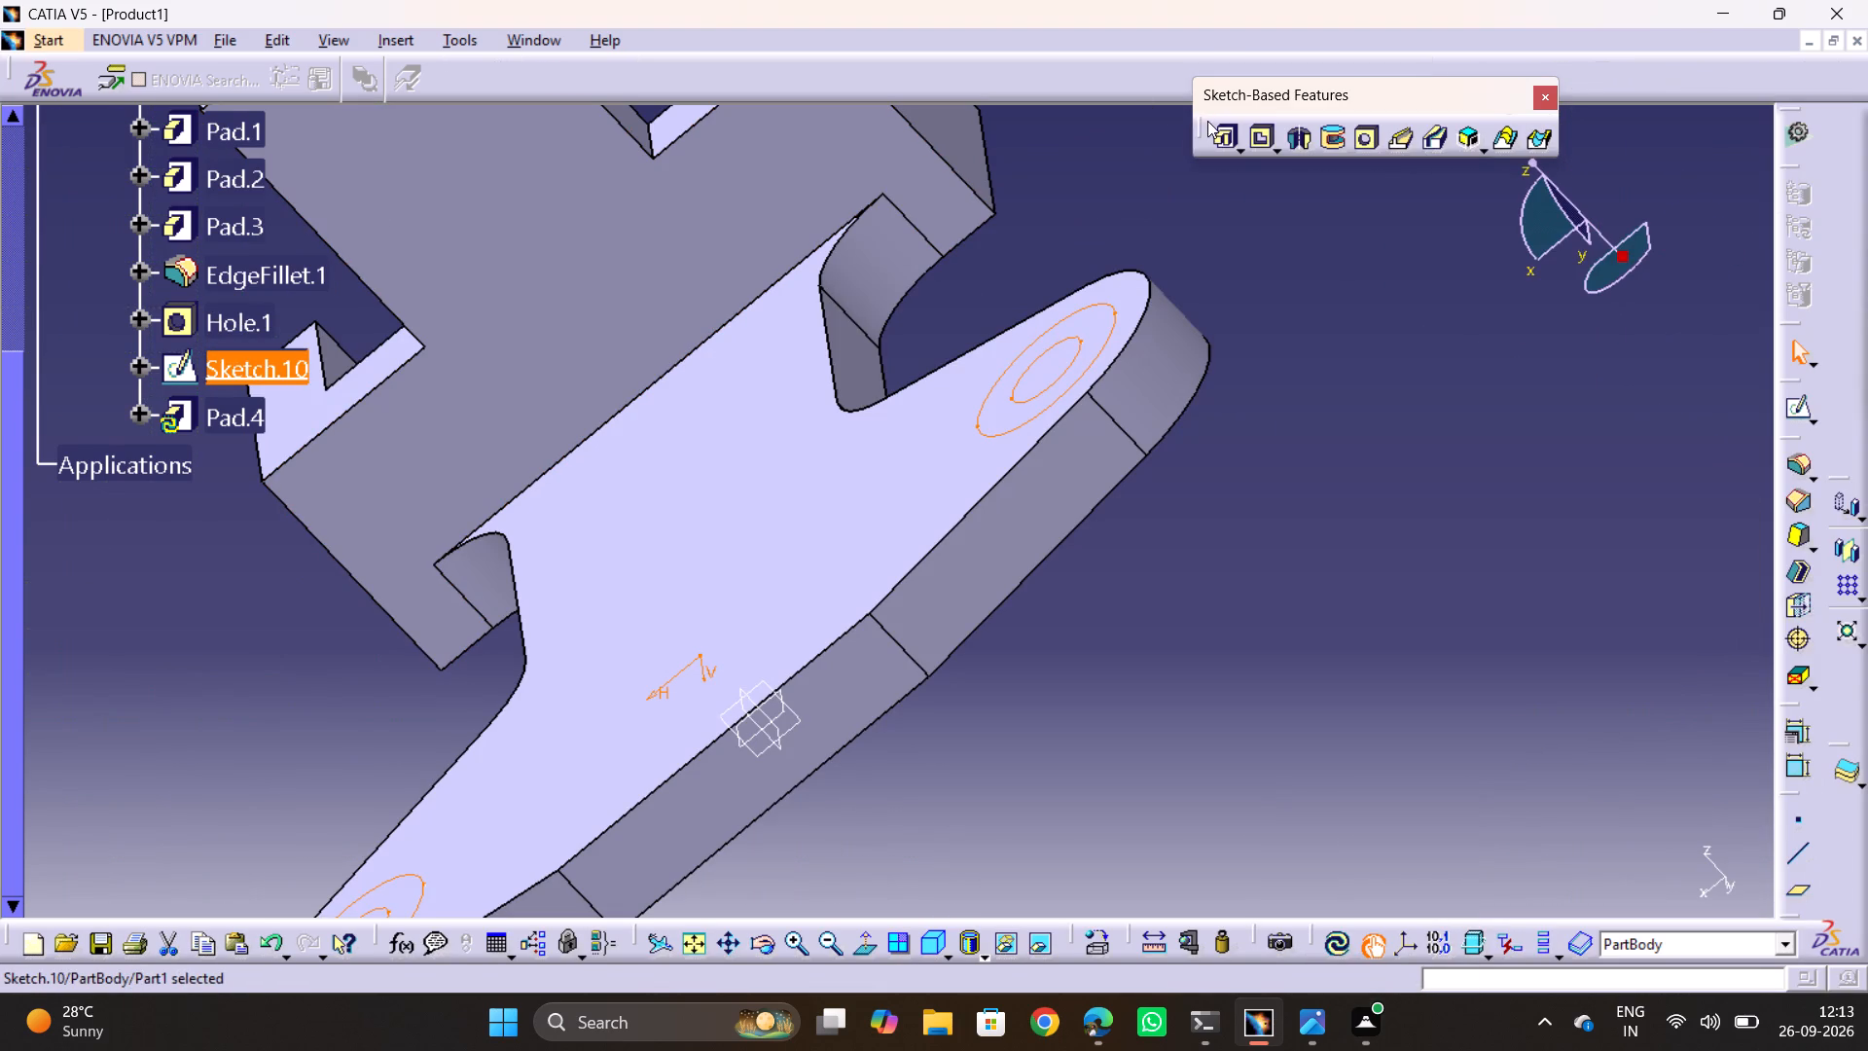
# Pad the circle-pair sketch 30 mm to form the two hollow bosses on the base plate.
pyautogui.click(1241, 153)
pyautogui.click(1285, 169)
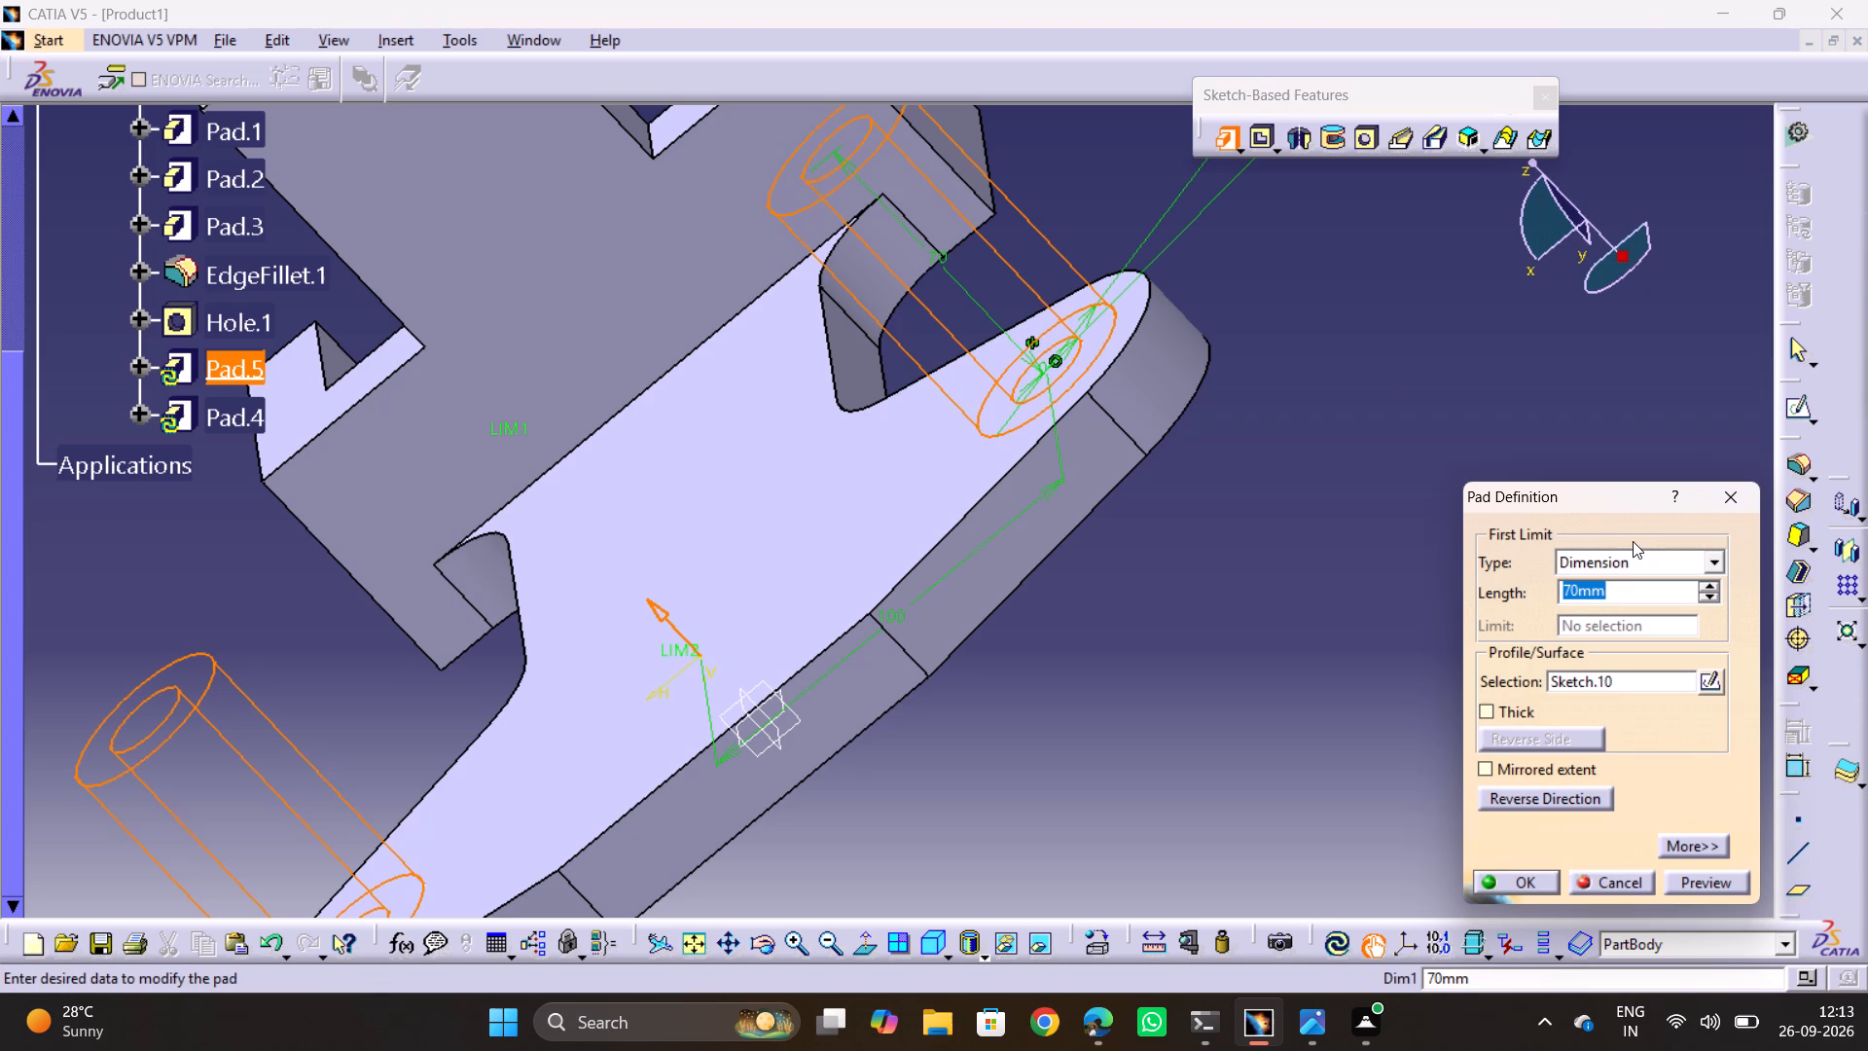
pyautogui.write('30')
pyautogui.press('Return')
pyautogui.click(1603, 565)
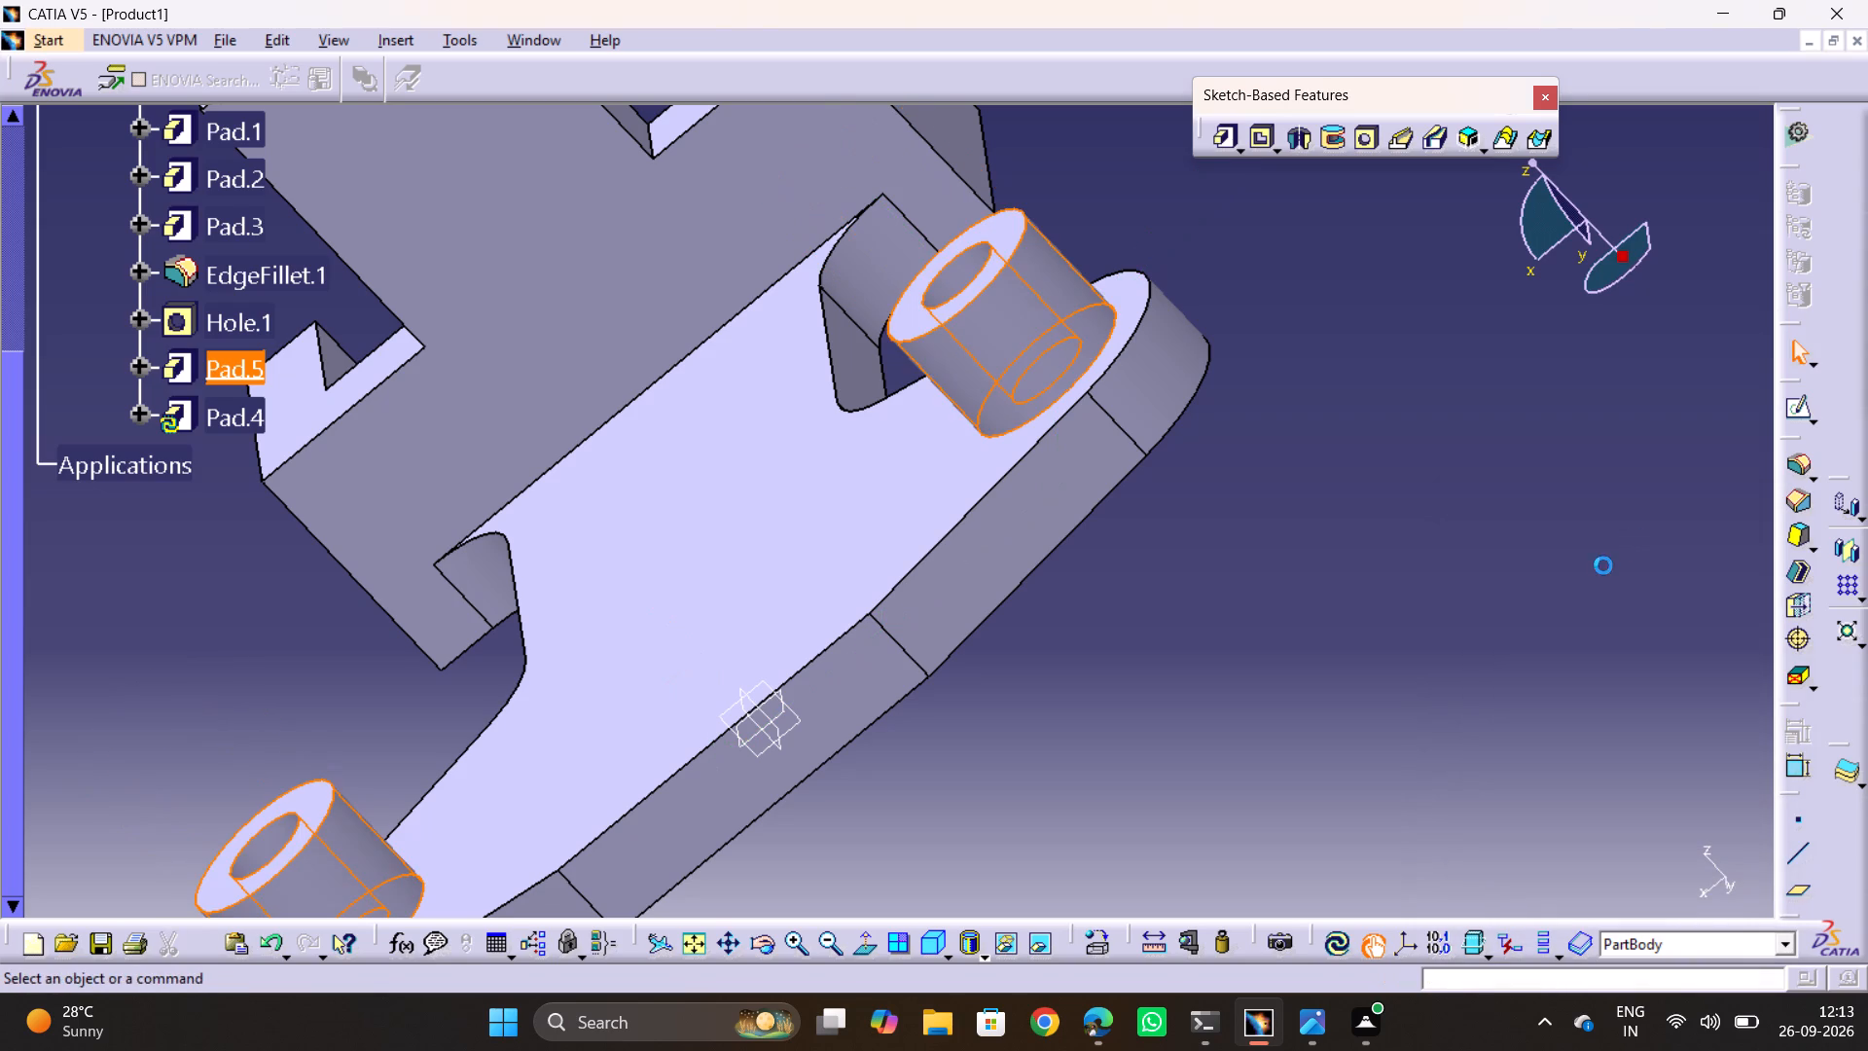
# Apply a 5 mm edge fillet to the outer base edges of both bosses where they meet the plate.
pyautogui.click(1805, 464)
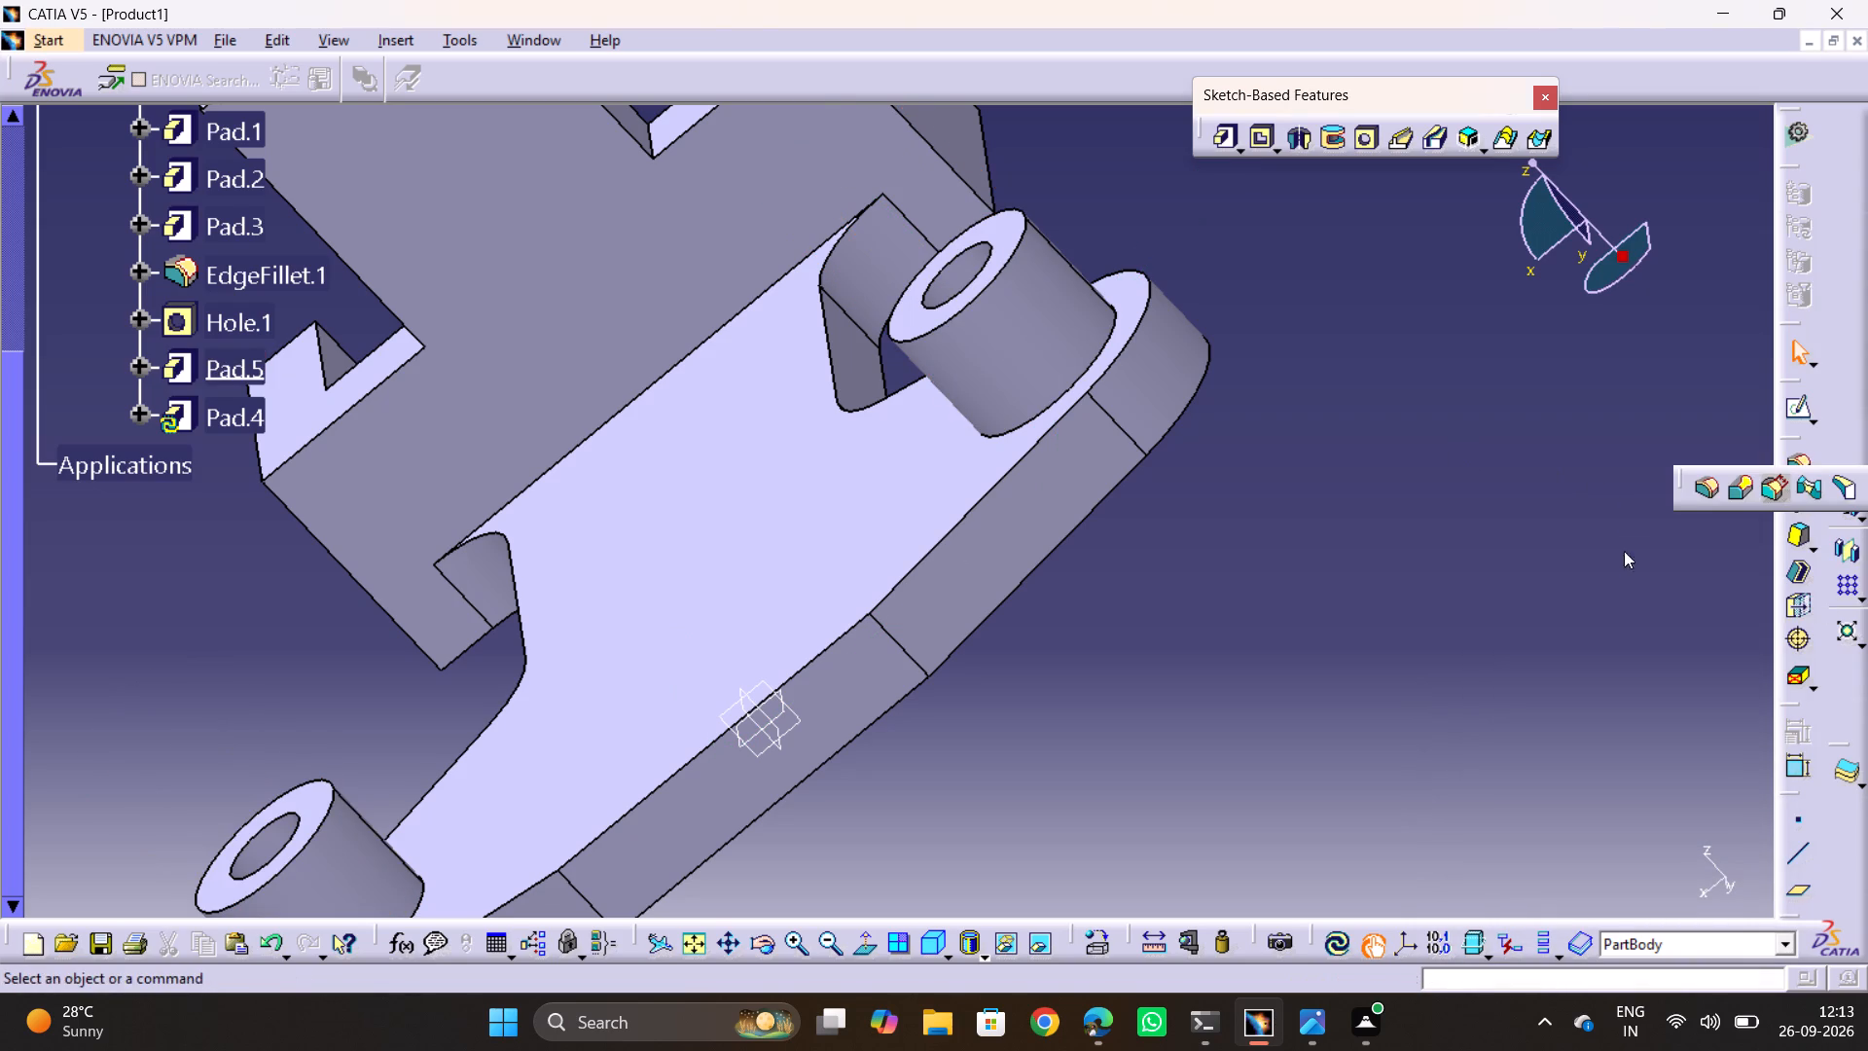
pyautogui.click(1592, 625)
pyautogui.keyDown('ctrl'); pyautogui.moveTo(1251, 377); pyautogui.dragTo(1253, 441, button='middle'); pyautogui.keyUp('ctrl')
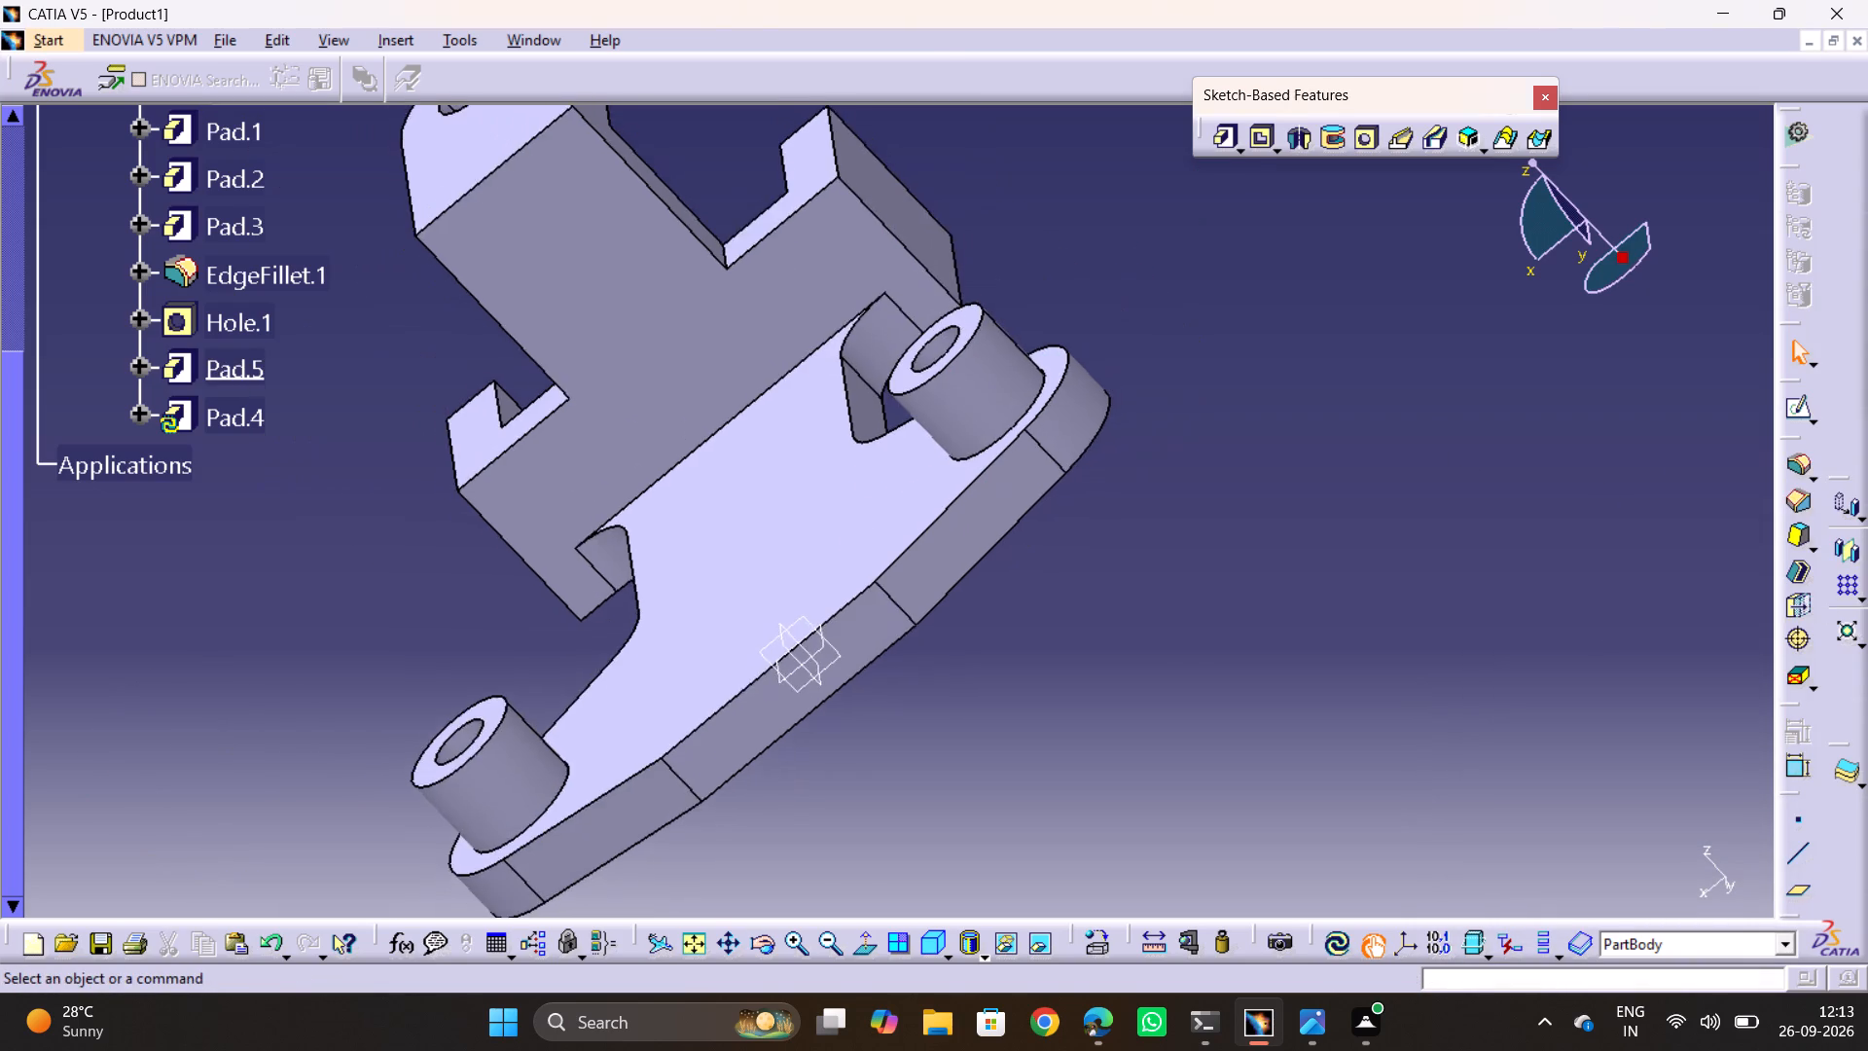
pyautogui.moveTo(1253, 441); pyautogui.dragTo(1586, 403, button='middle')
pyautogui.click(1791, 467)
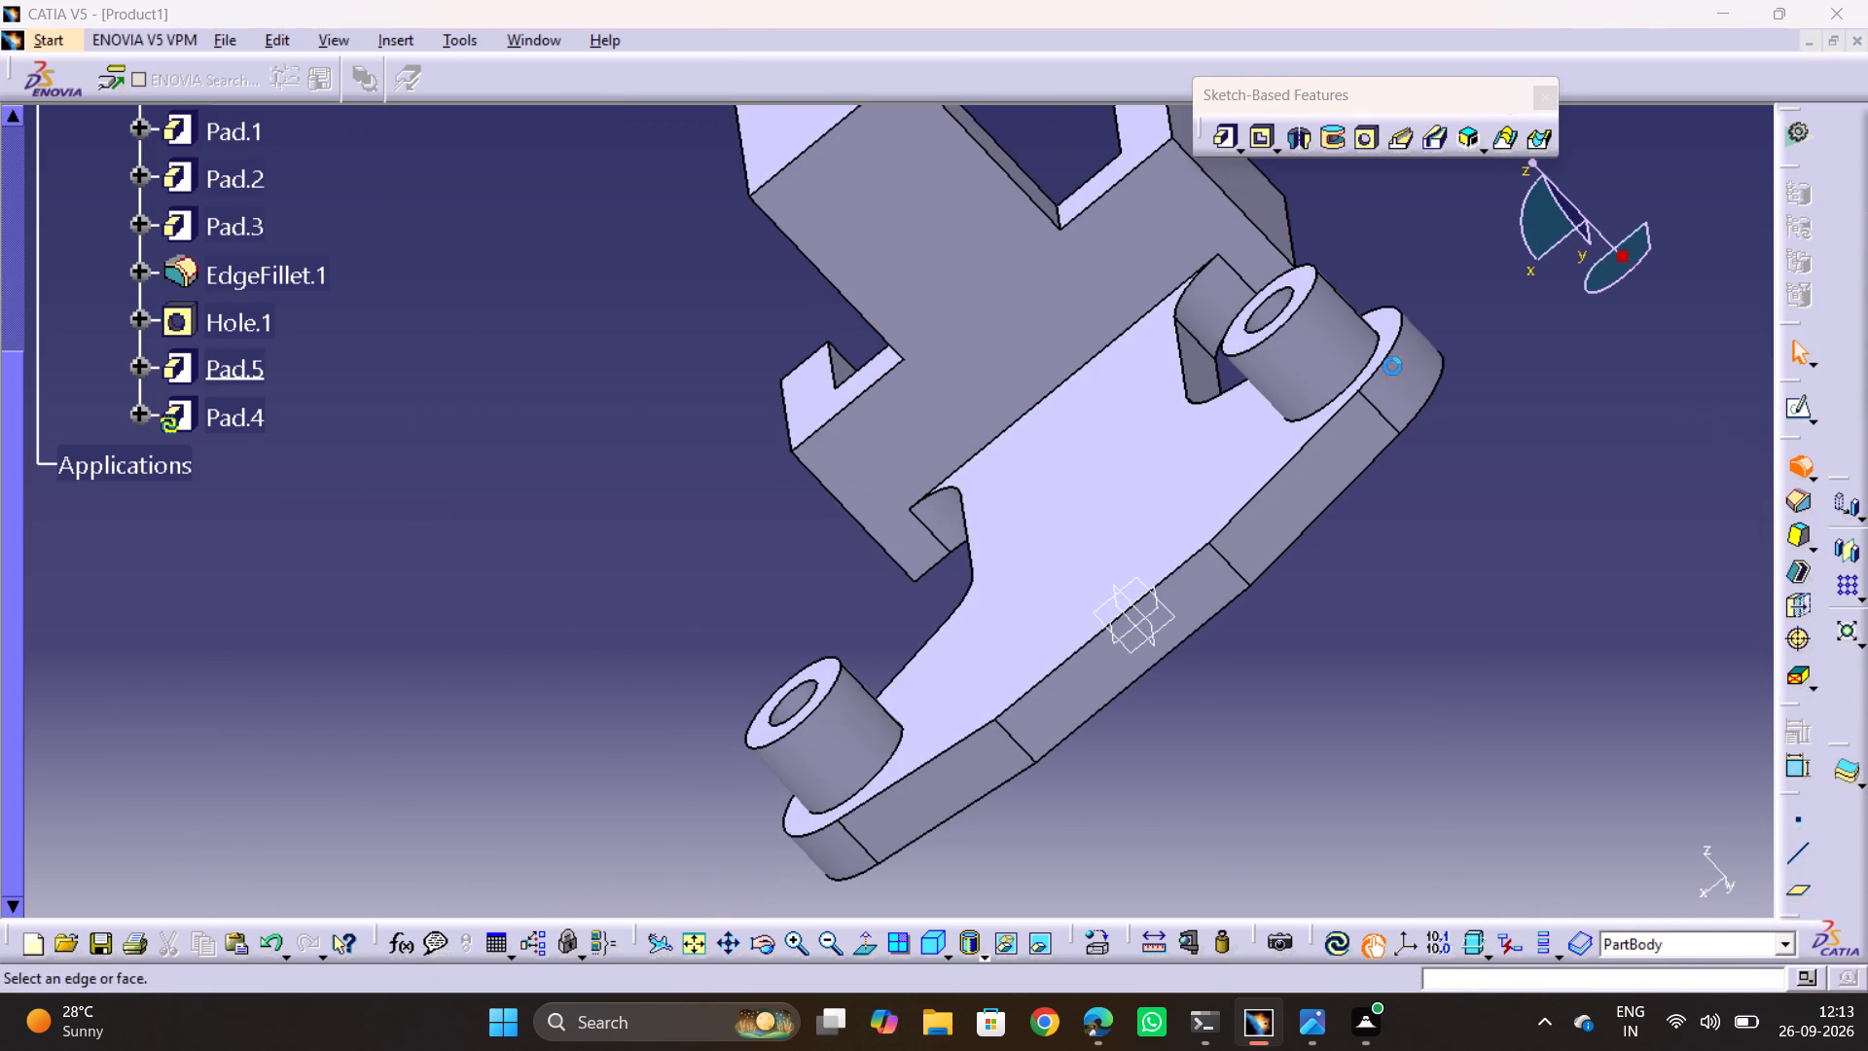
pyautogui.click(1312, 409)
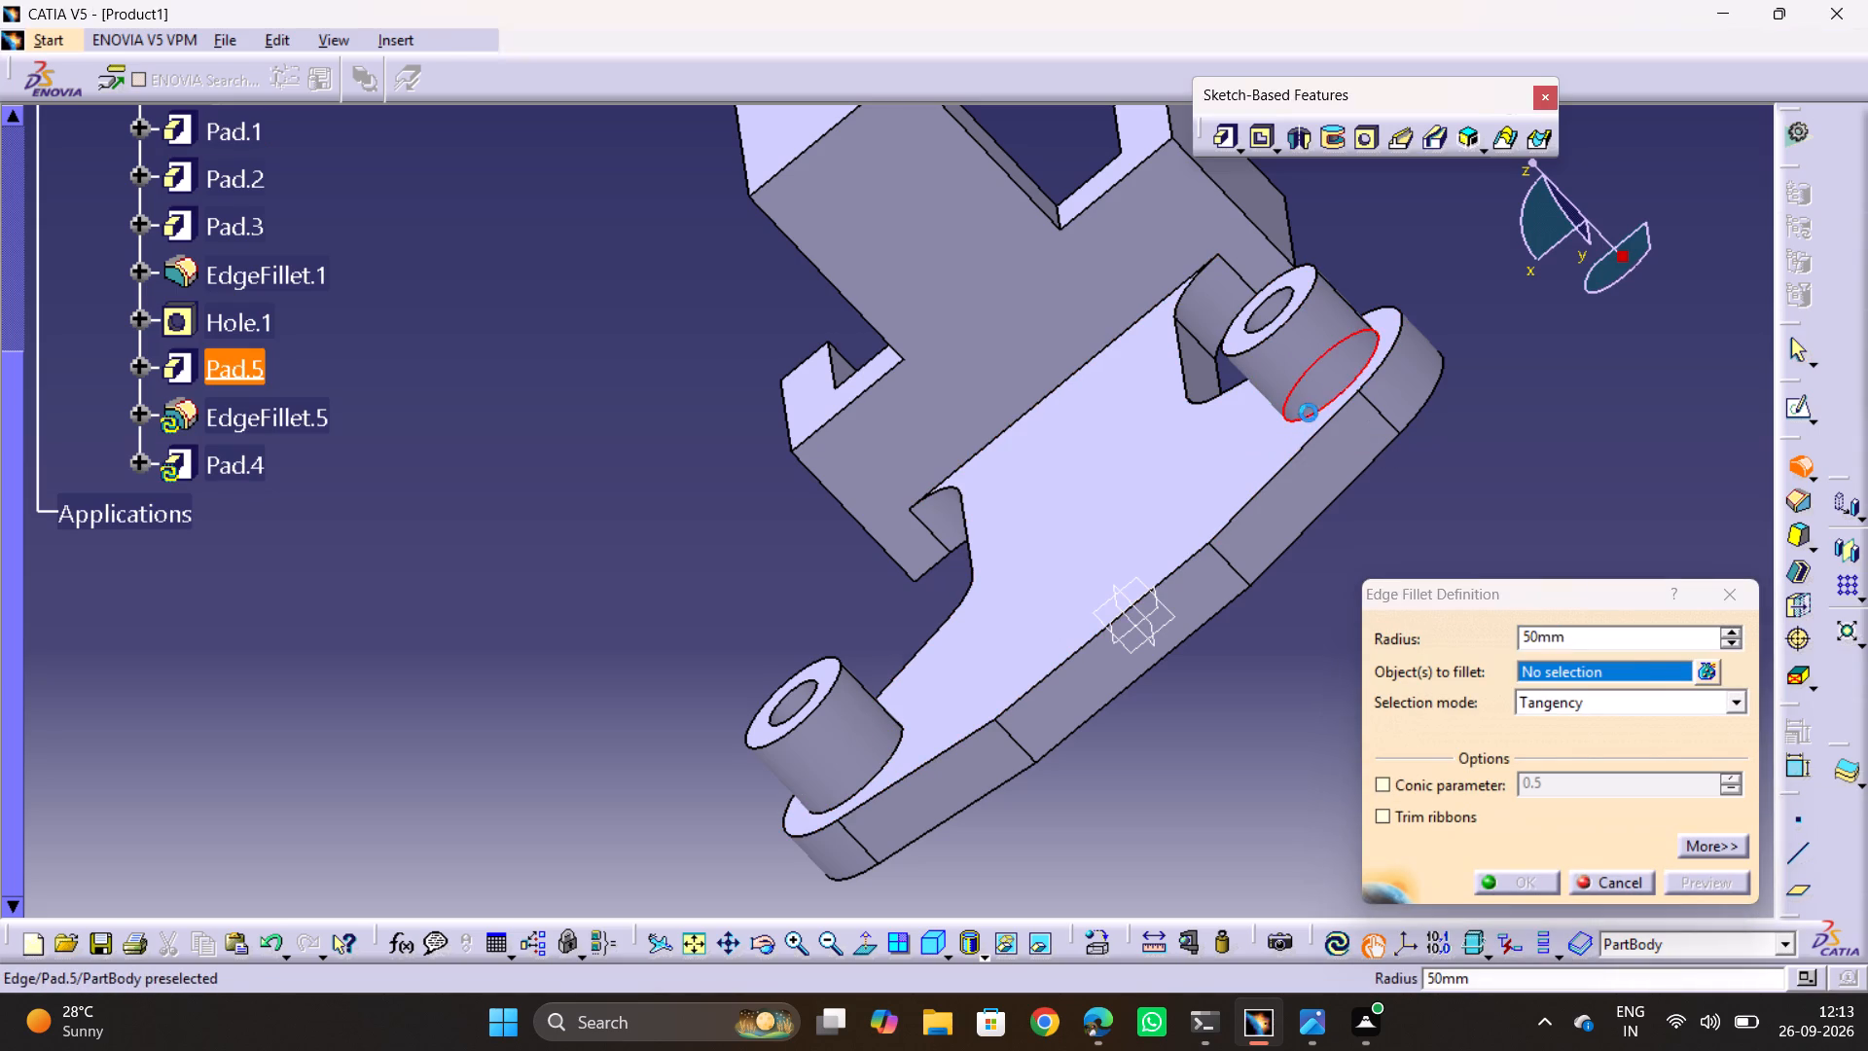
pyautogui.click(897, 739)
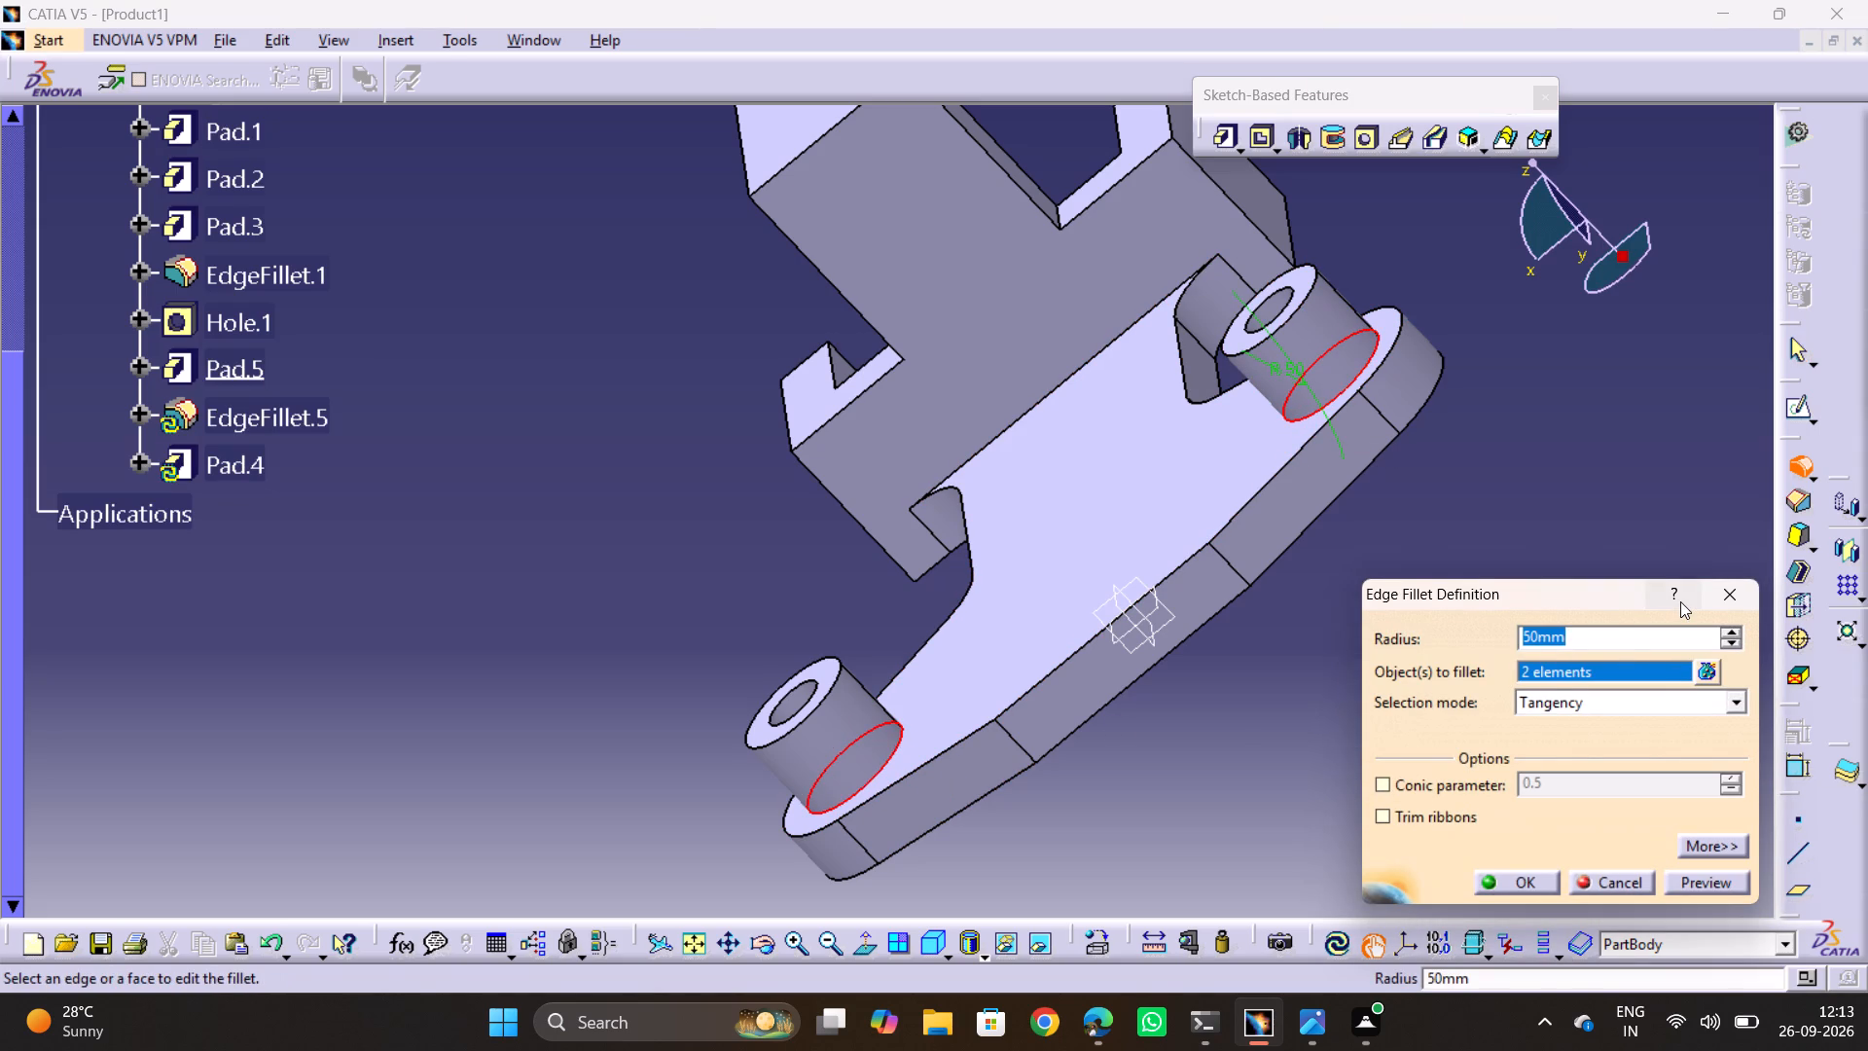
pyautogui.press('5')
pyautogui.press('Return')
pyautogui.click(1536, 507)
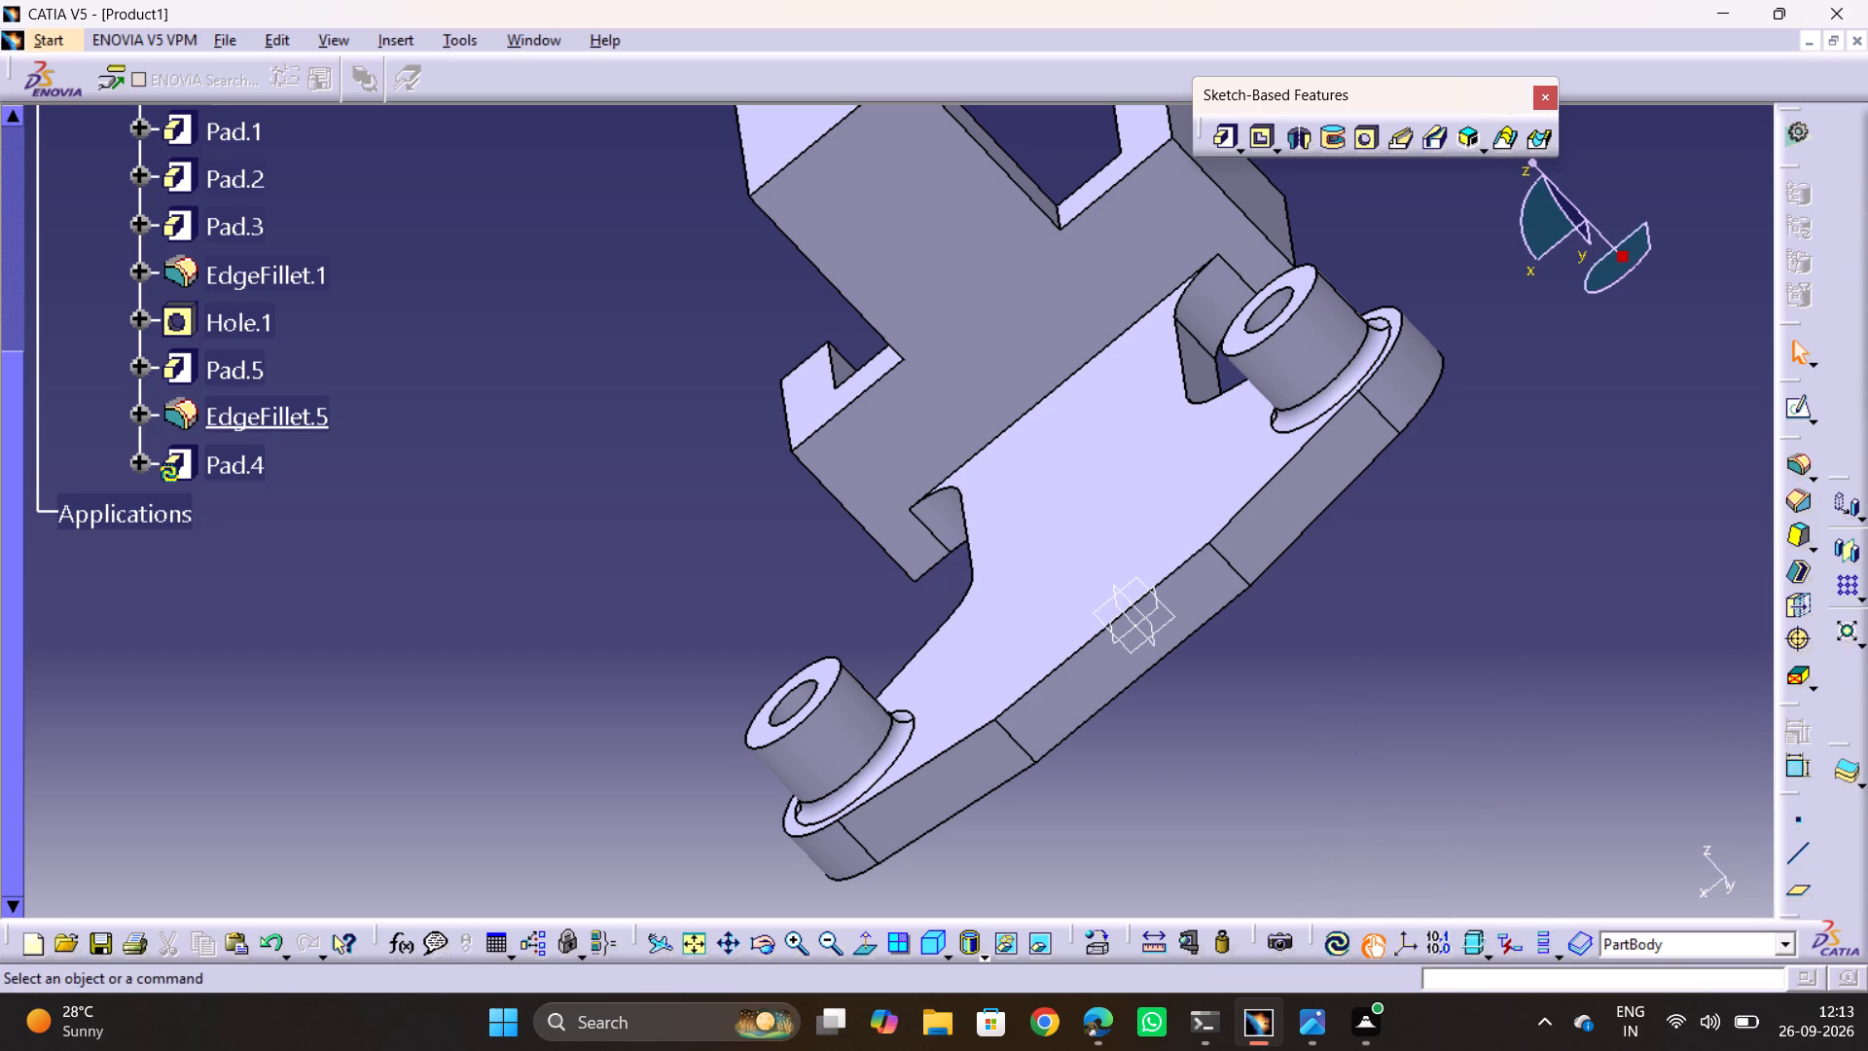
# Open a new sketch on the base plate's boss-side face and start a centred rectangle.
pyautogui.click(1140, 481)
pyautogui.click(1790, 417)
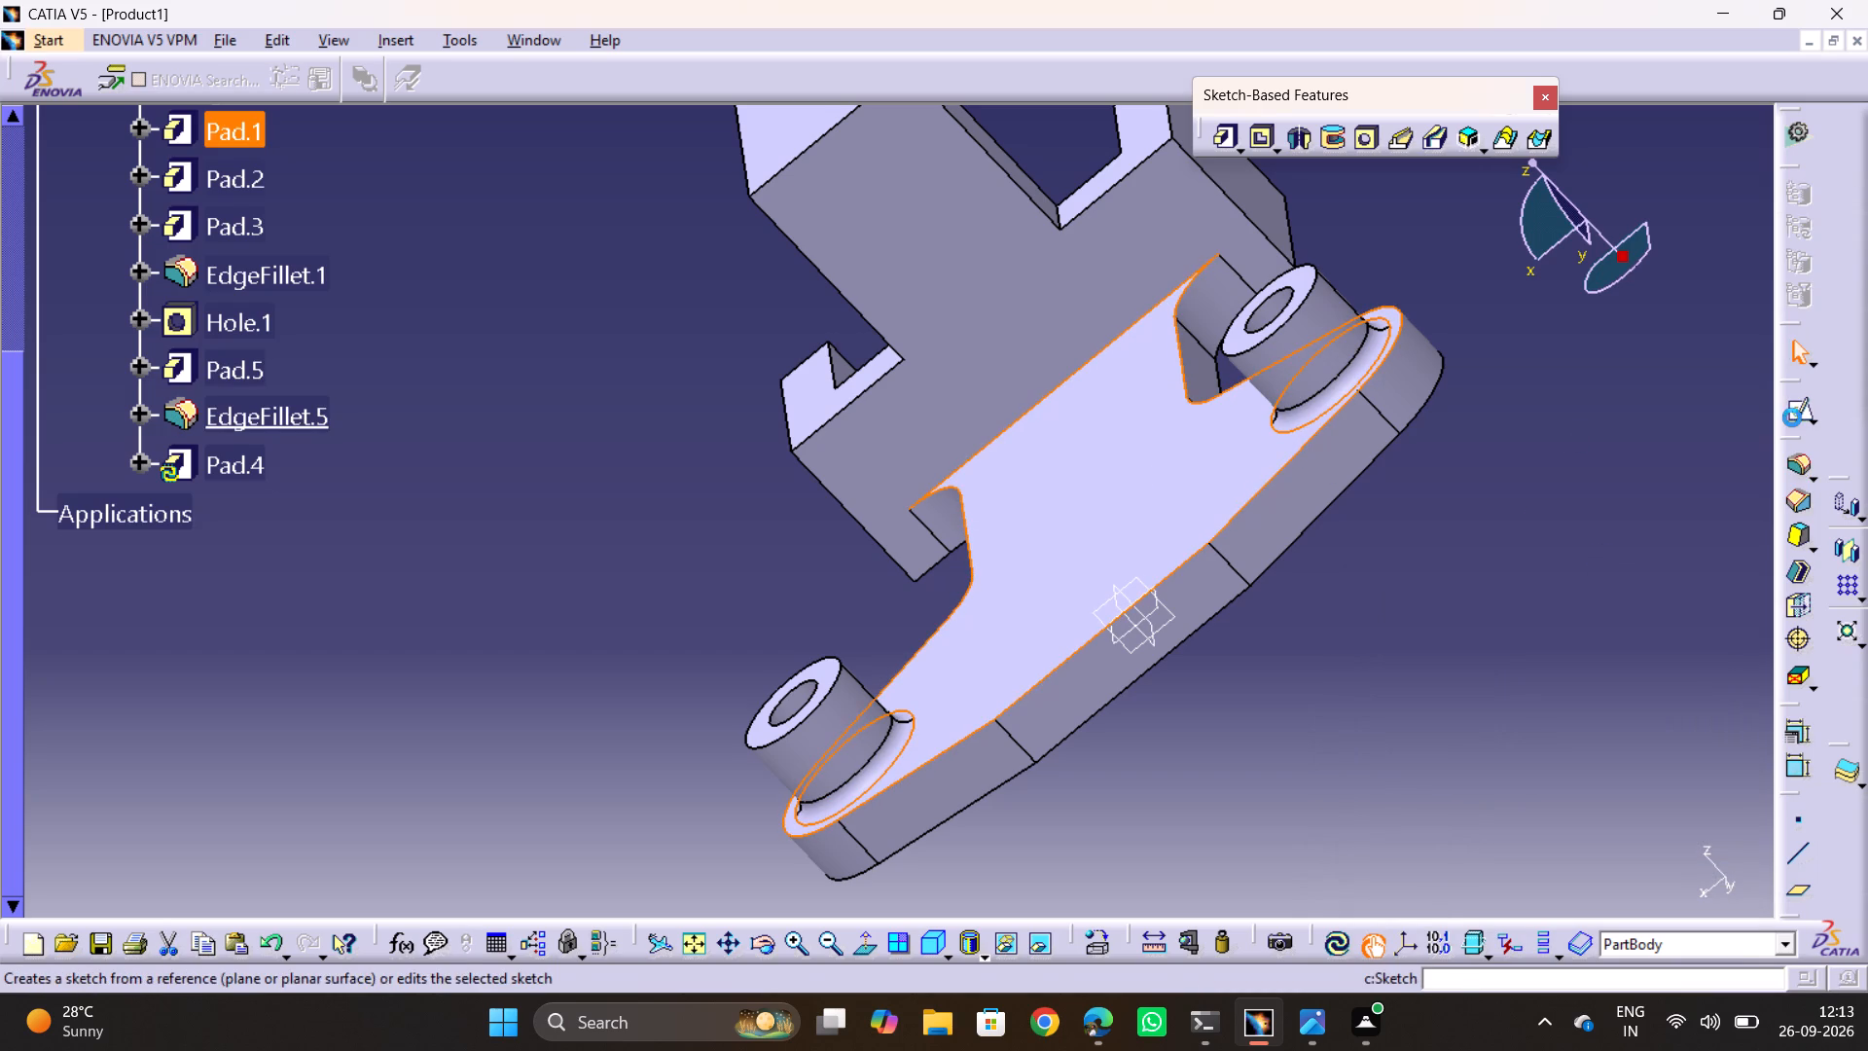
pyautogui.moveTo(568, 560); pyautogui.dragTo(979, 924, button='middle')
pyautogui.keyDown('ctrl'); pyautogui.moveTo(1217, 543); pyautogui.dragTo(1259, 388, button='middle'); pyautogui.keyUp('ctrl')
pyautogui.moveTo(1288, 486); pyautogui.dragTo(813, 470, button='middle')
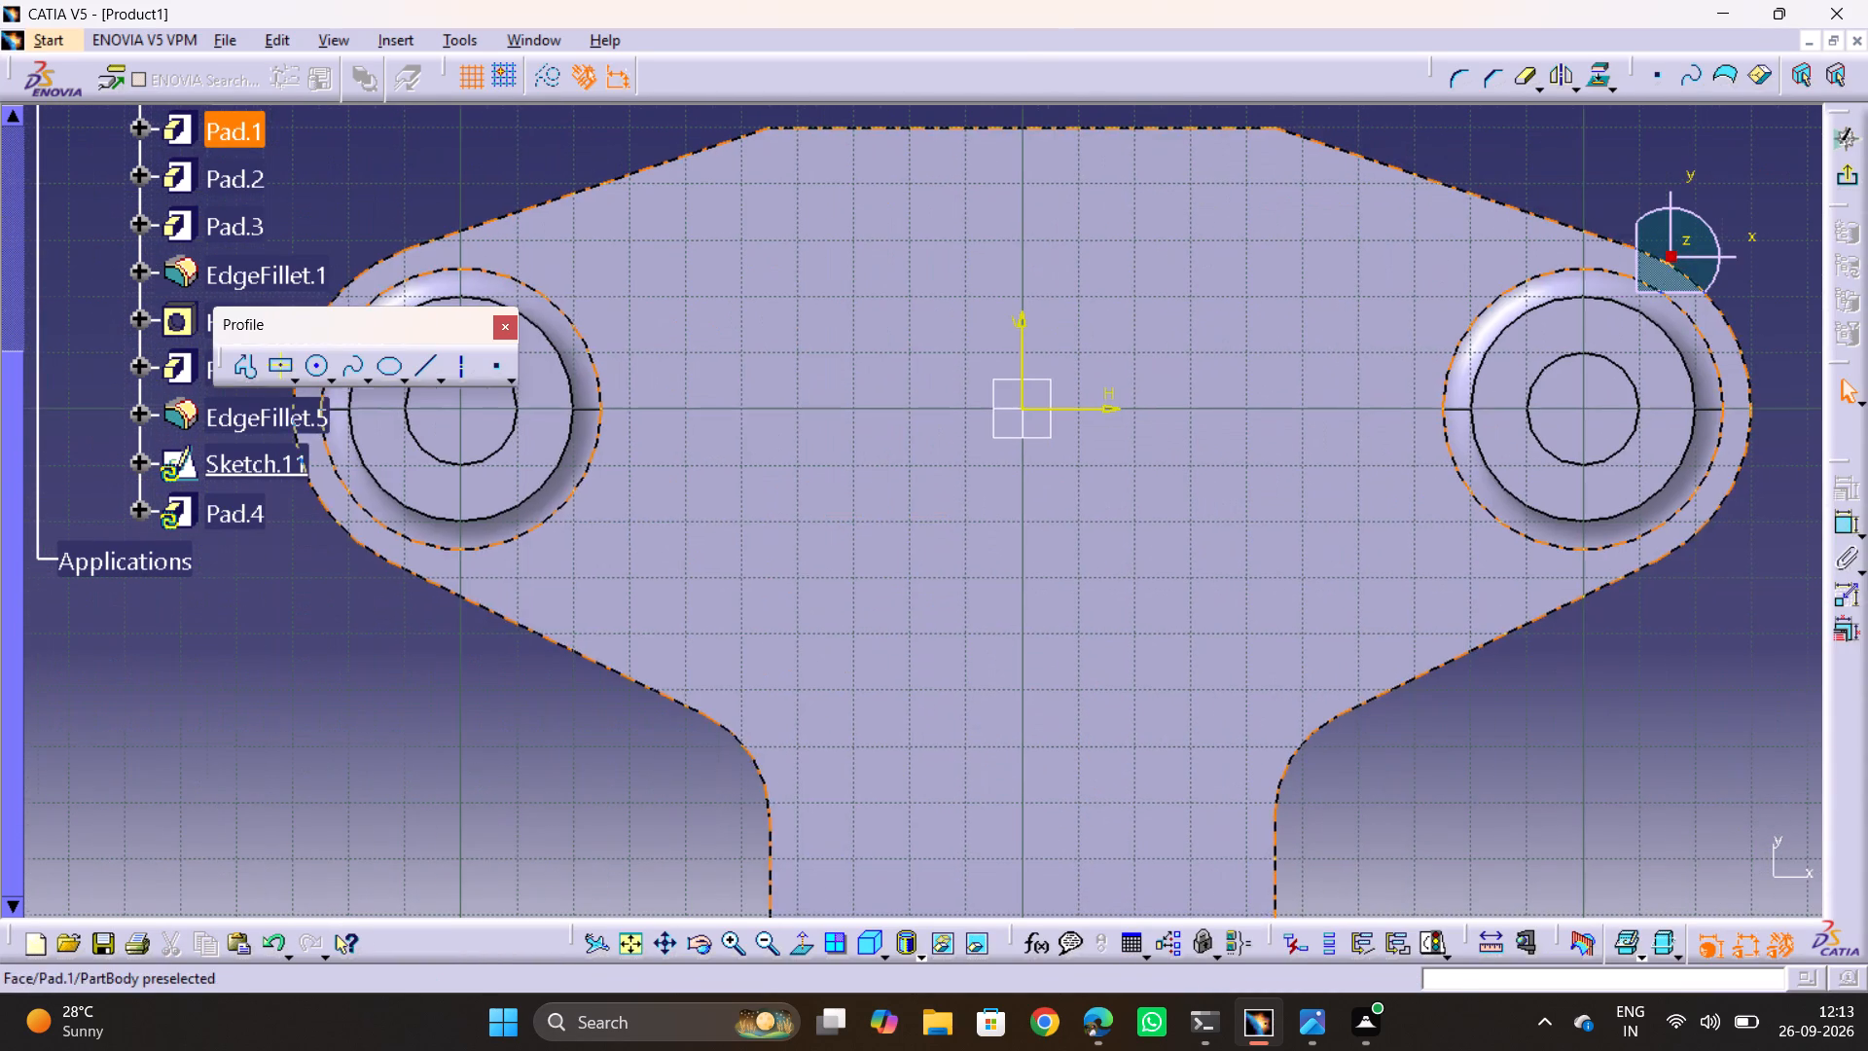
pyautogui.click(276, 364)
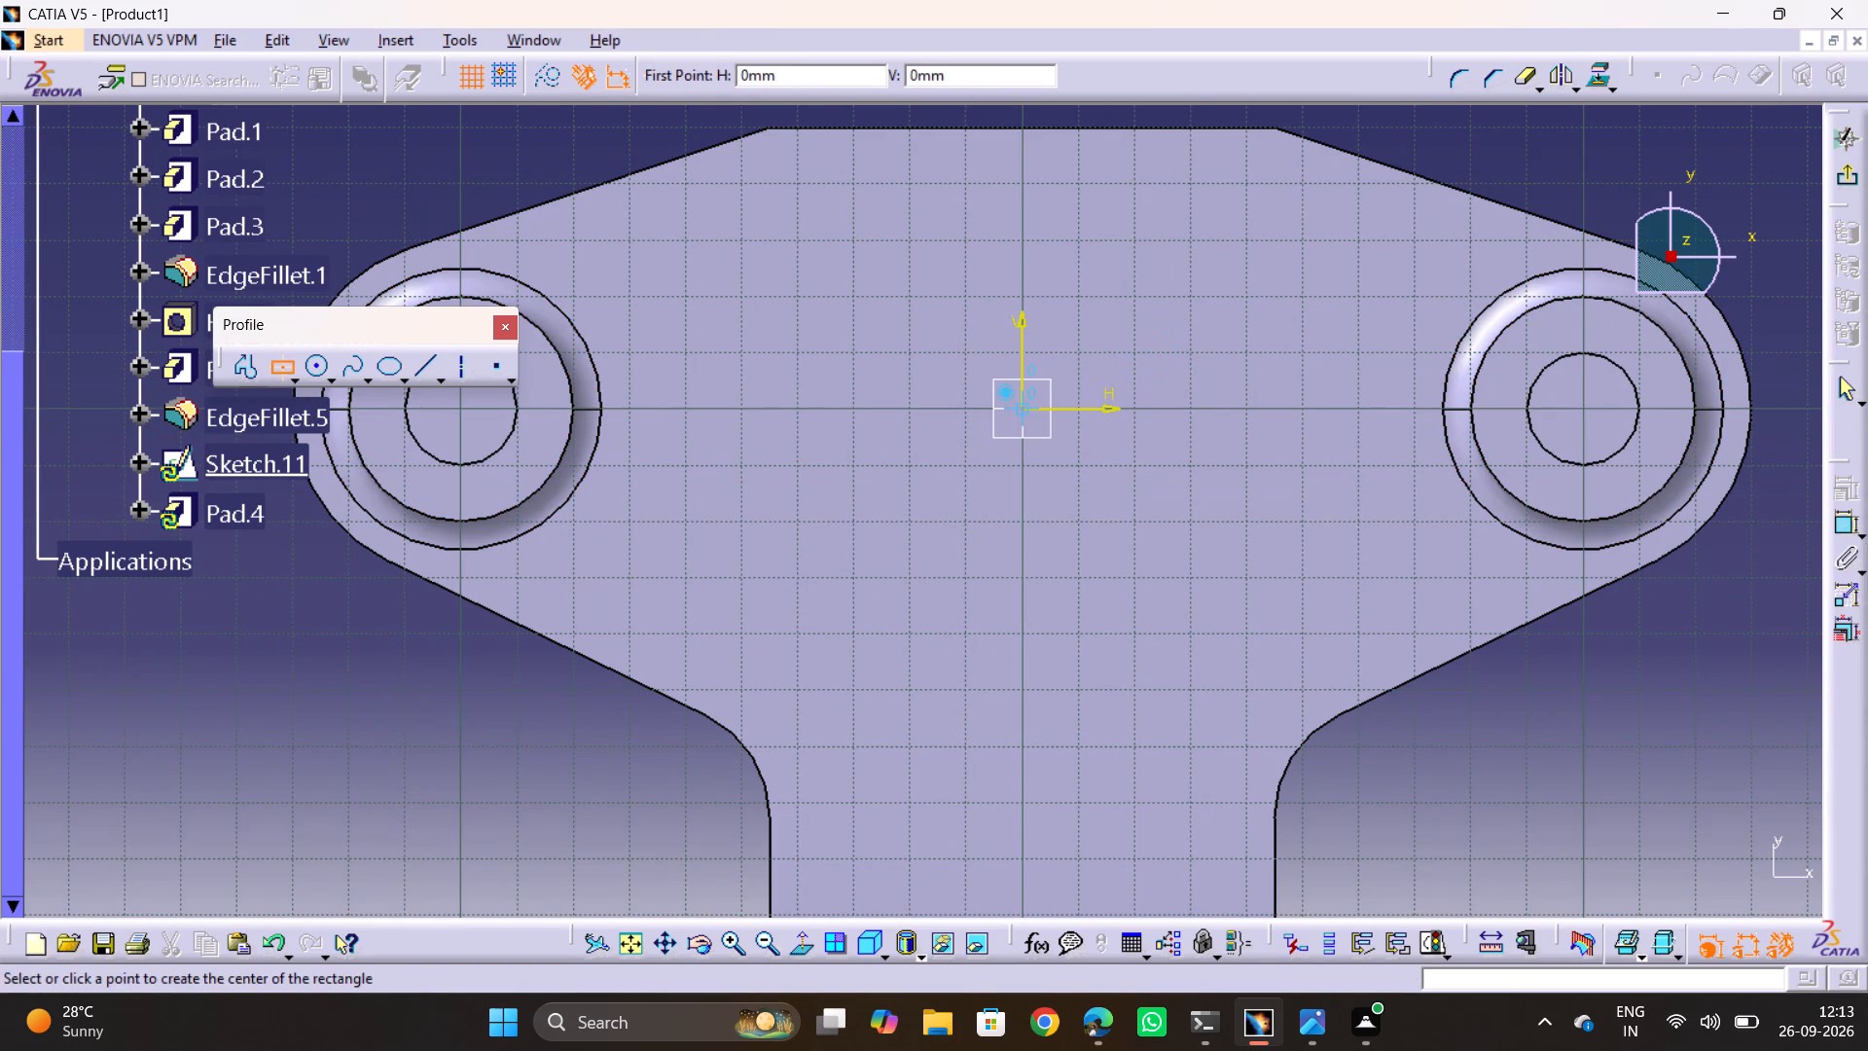
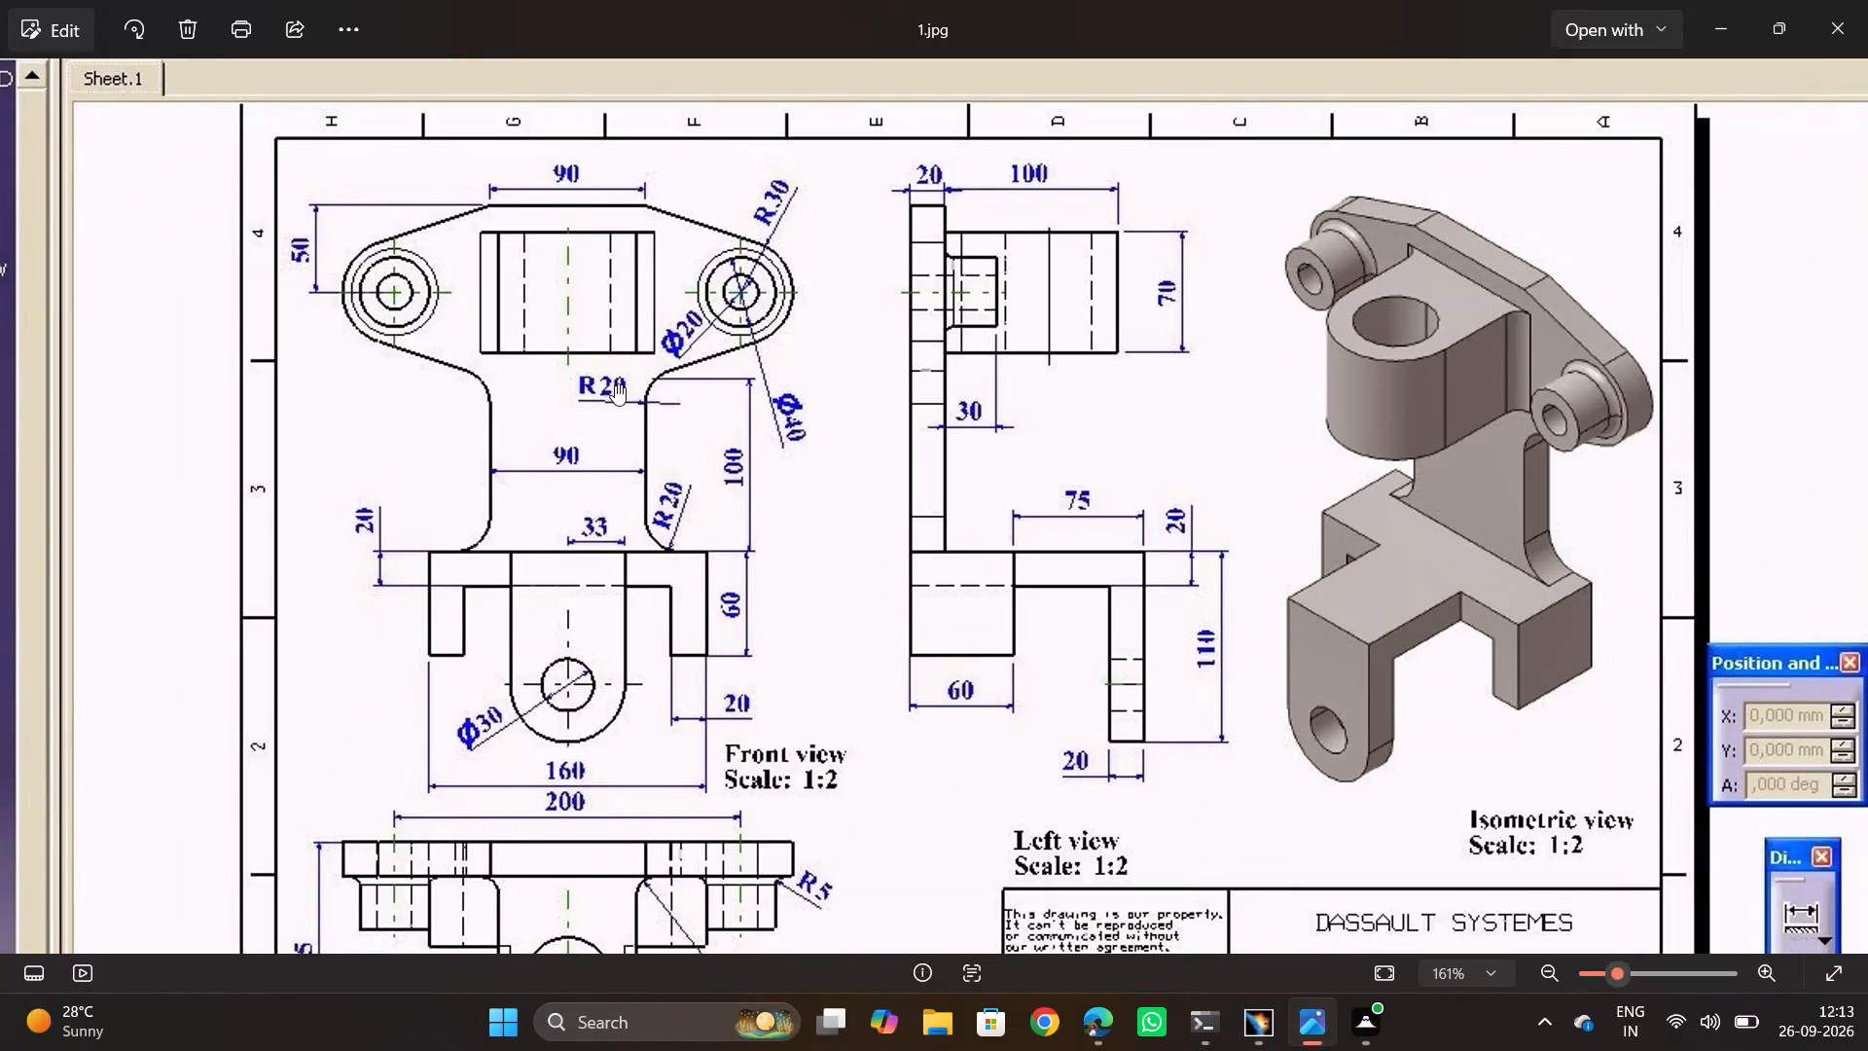
# Sketch a centred rectangle about 71 mm wide from the sketch origin, between the two bosses on the plate.
pyautogui.hotkey('alt', 'Tab')
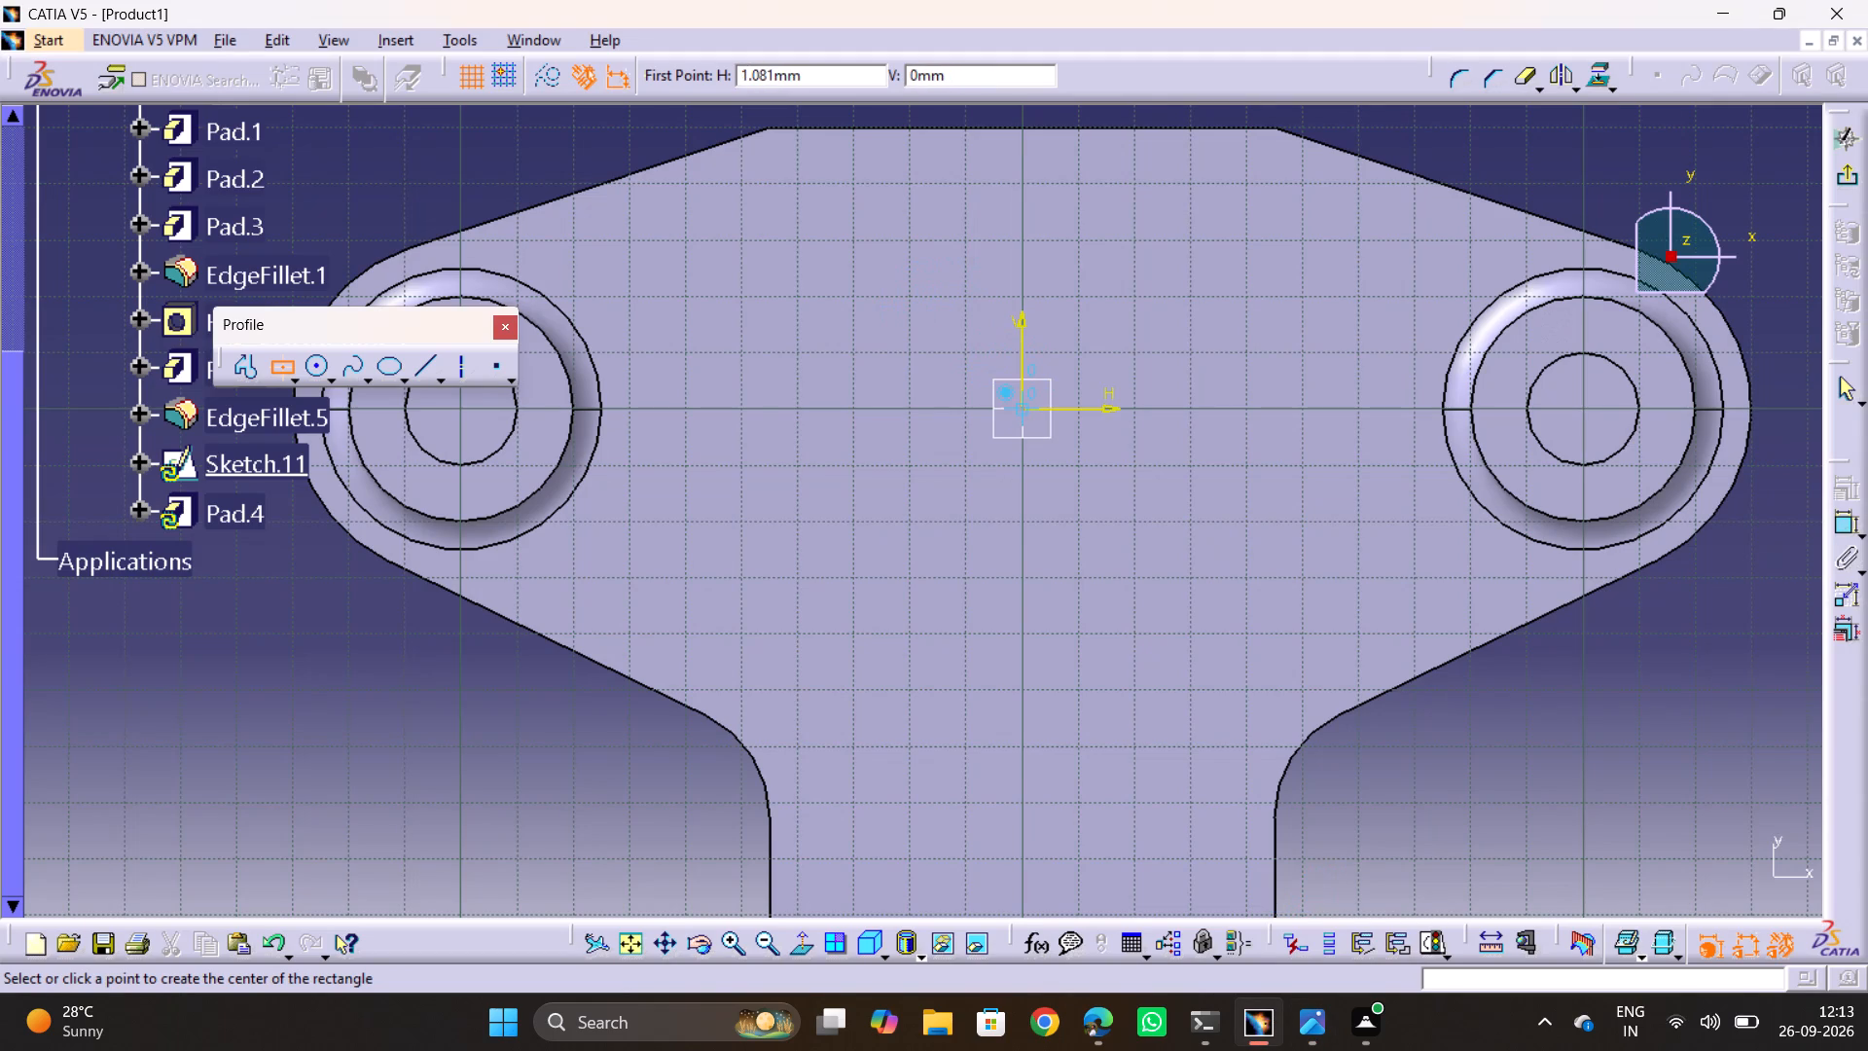
pyautogui.click(1021, 410)
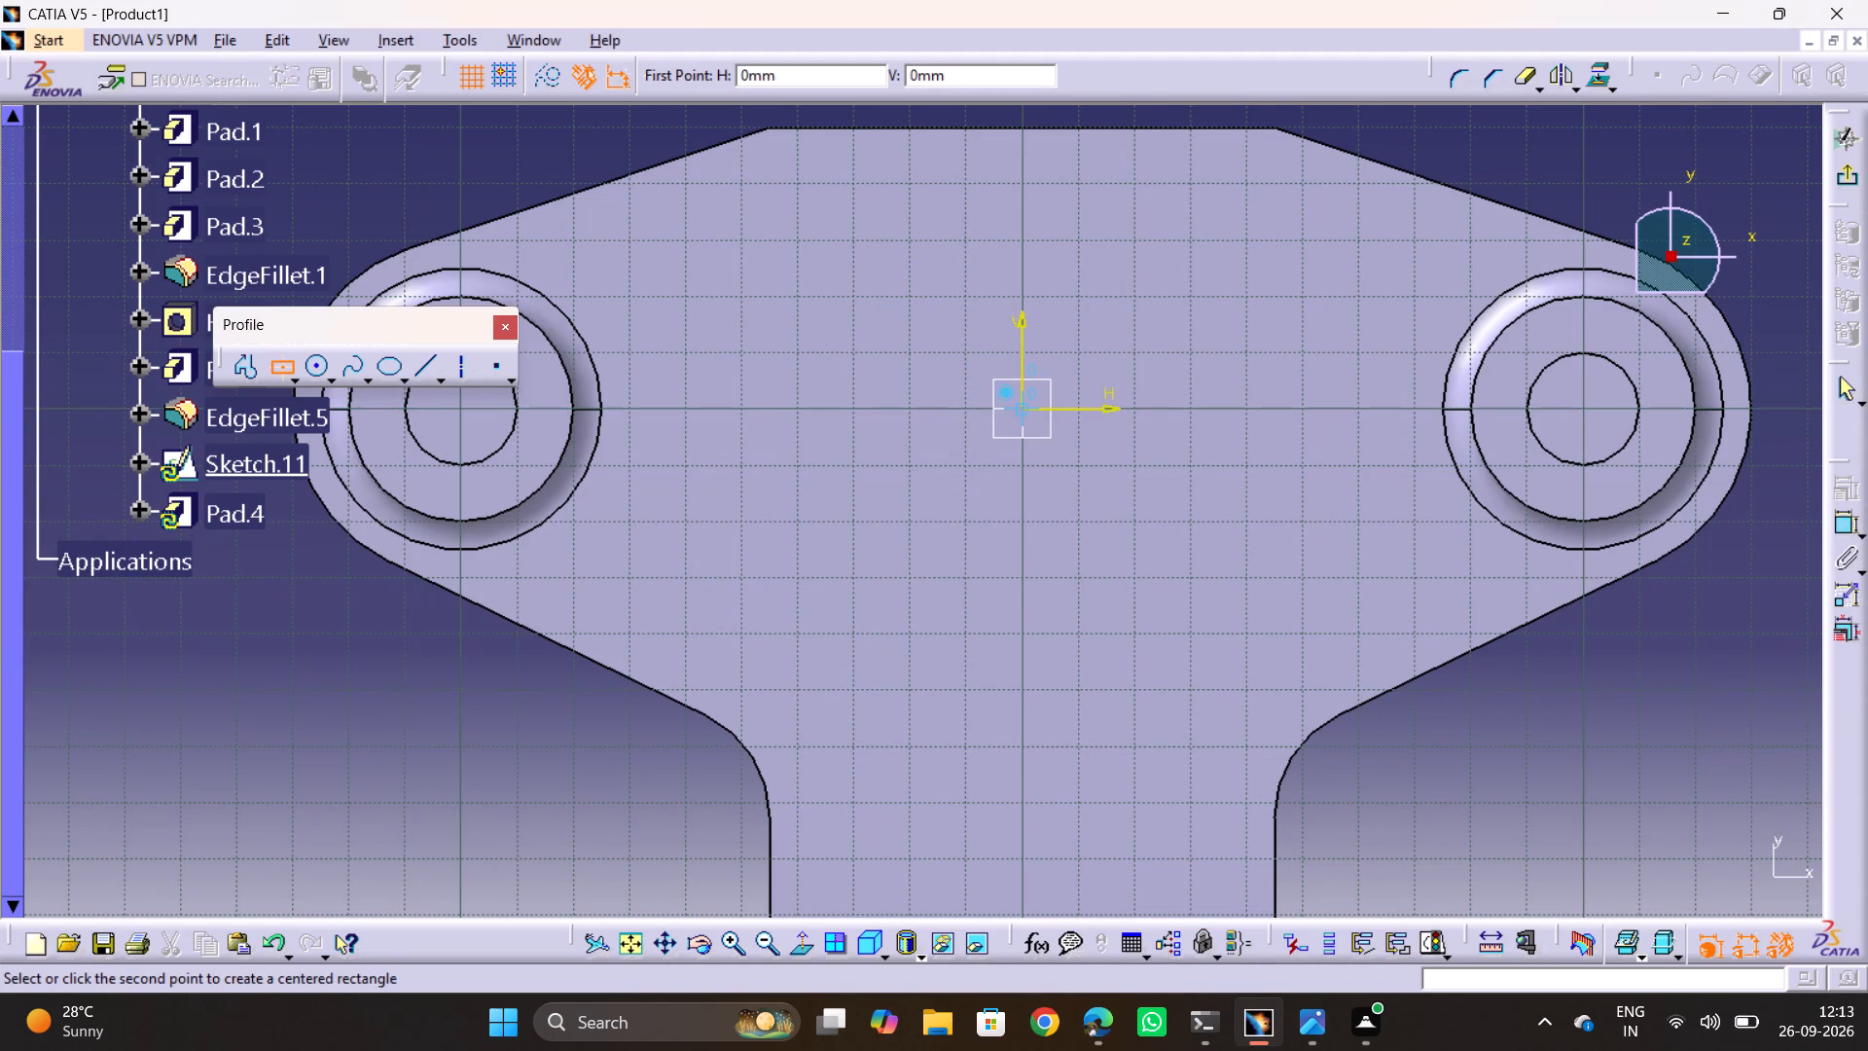
pyautogui.click(823, 193)
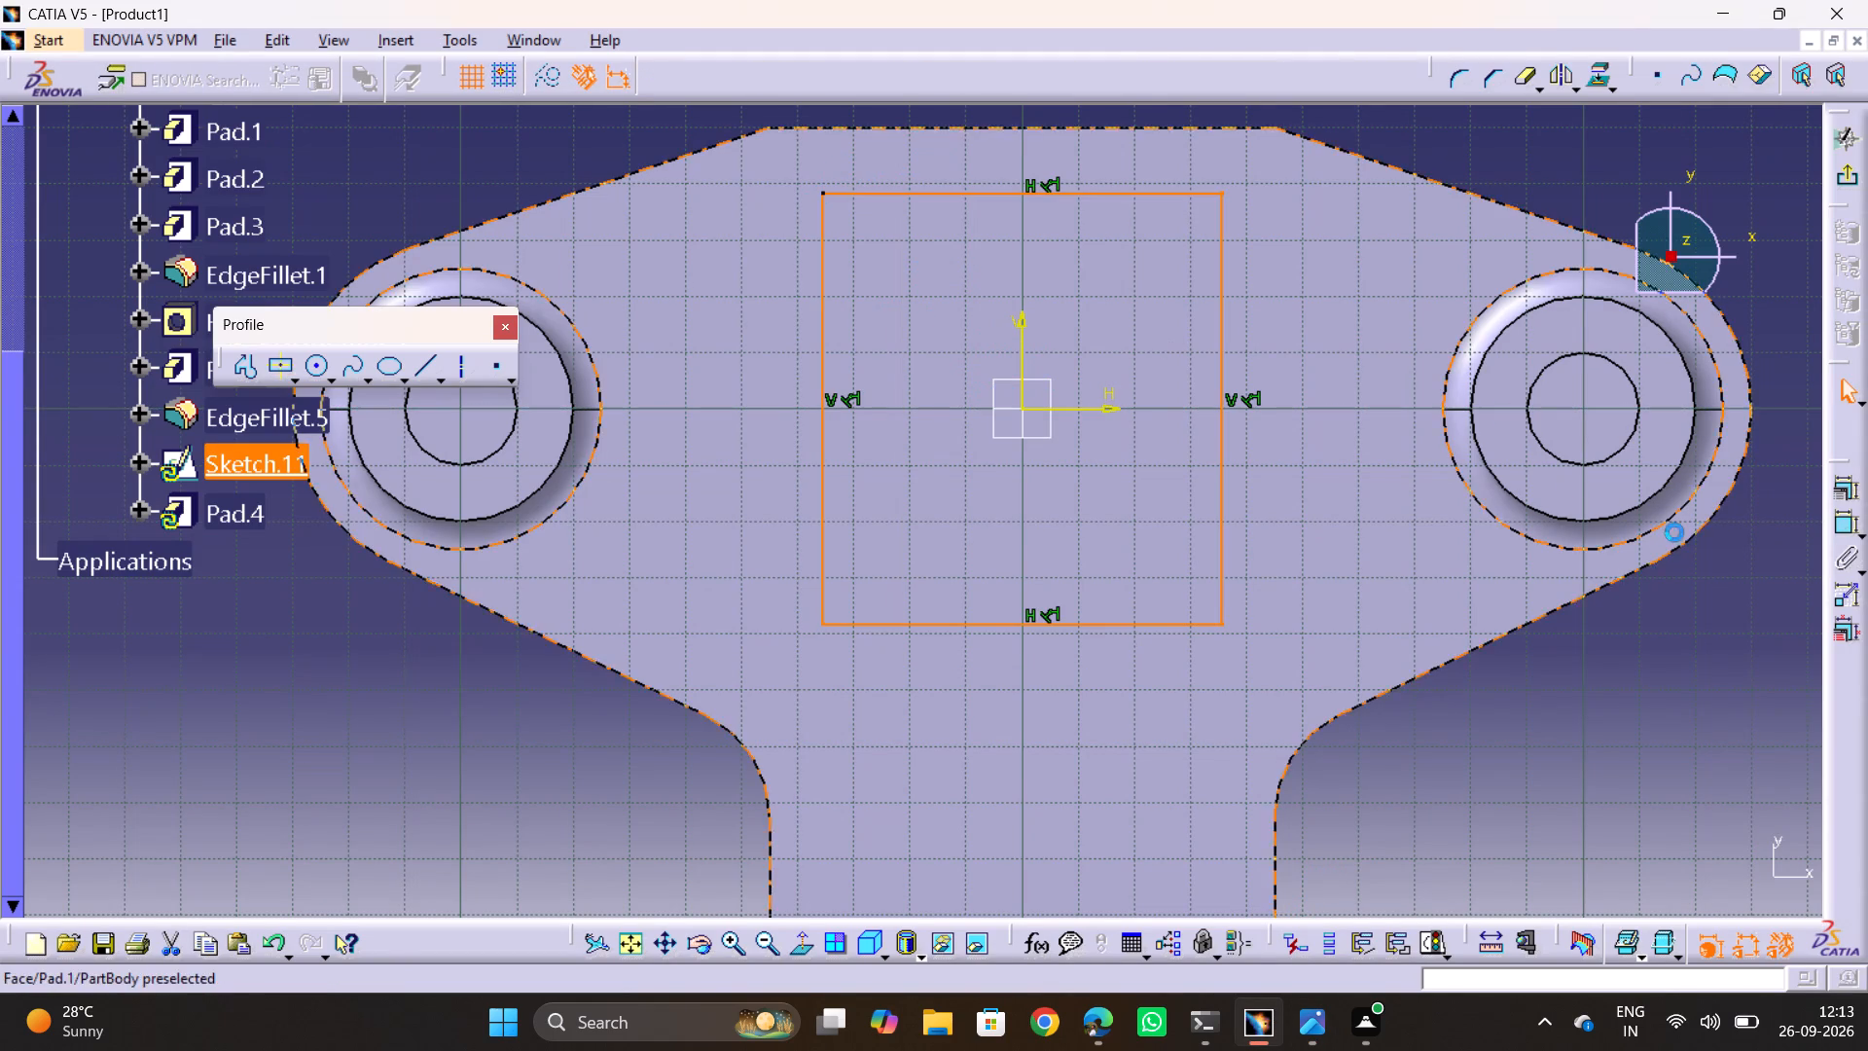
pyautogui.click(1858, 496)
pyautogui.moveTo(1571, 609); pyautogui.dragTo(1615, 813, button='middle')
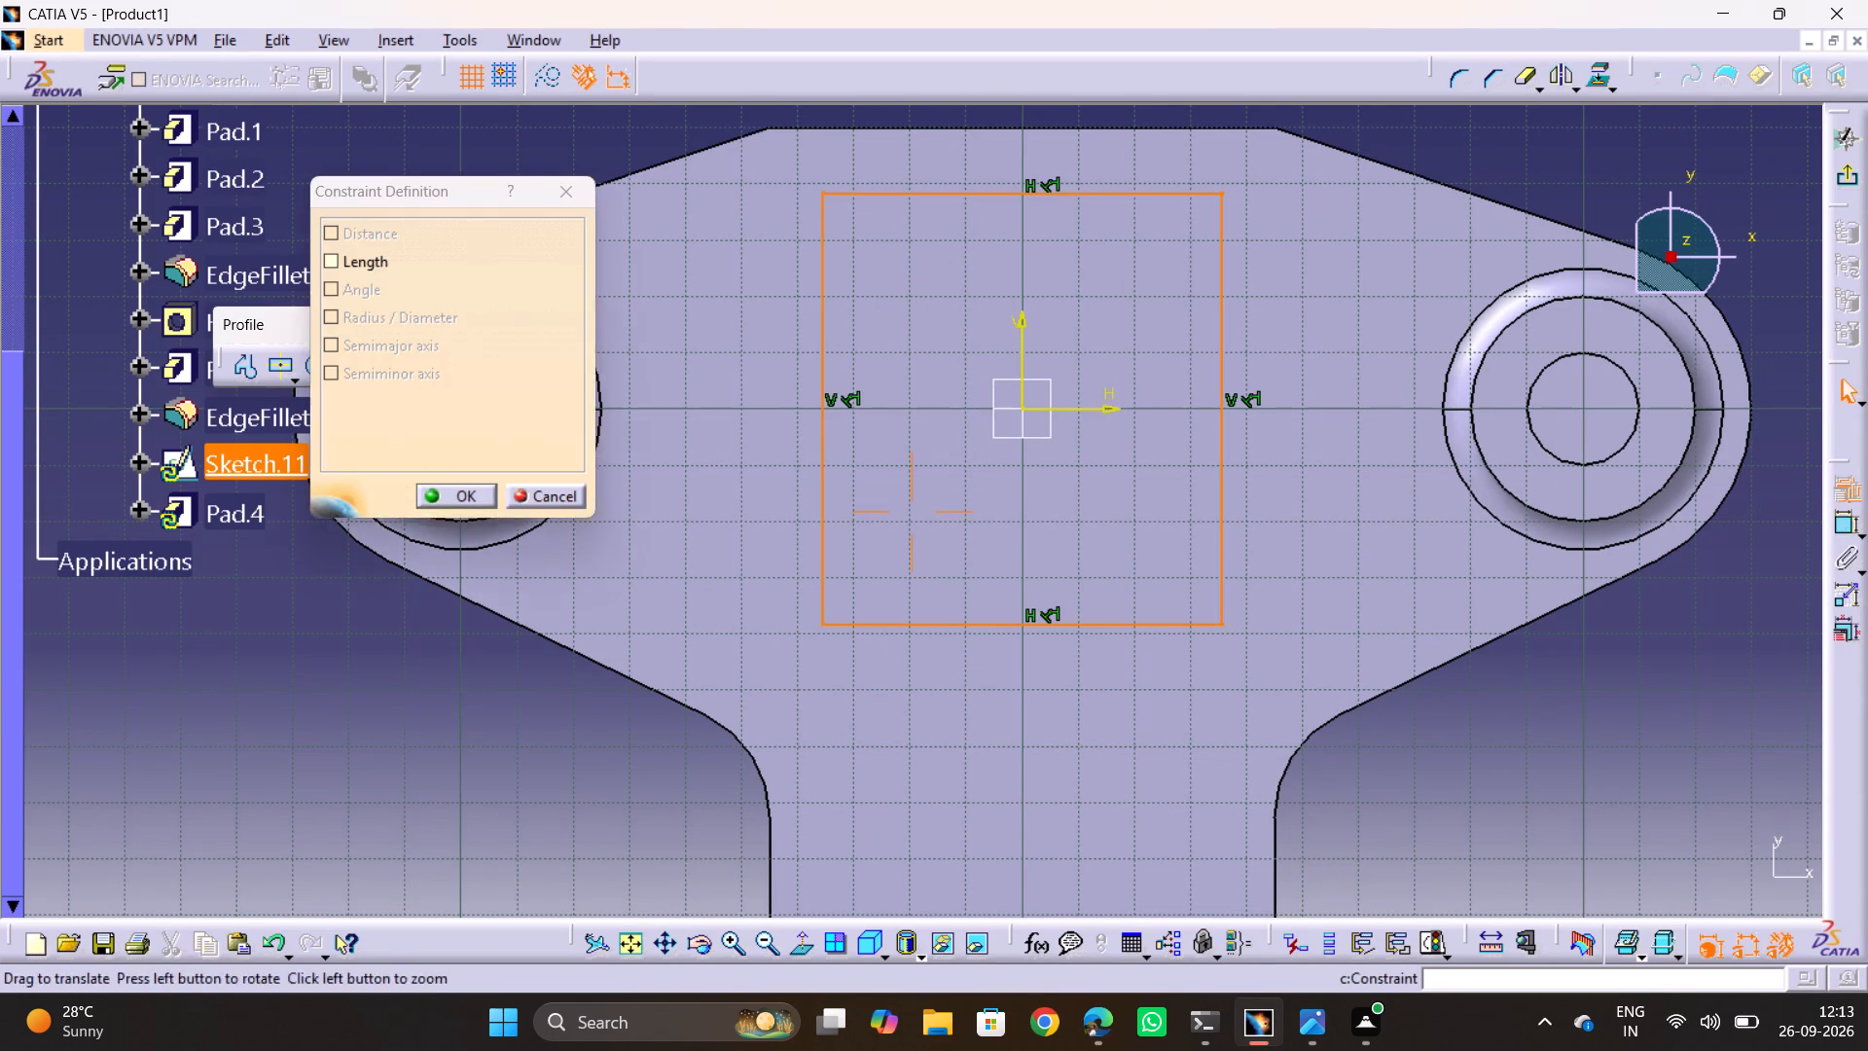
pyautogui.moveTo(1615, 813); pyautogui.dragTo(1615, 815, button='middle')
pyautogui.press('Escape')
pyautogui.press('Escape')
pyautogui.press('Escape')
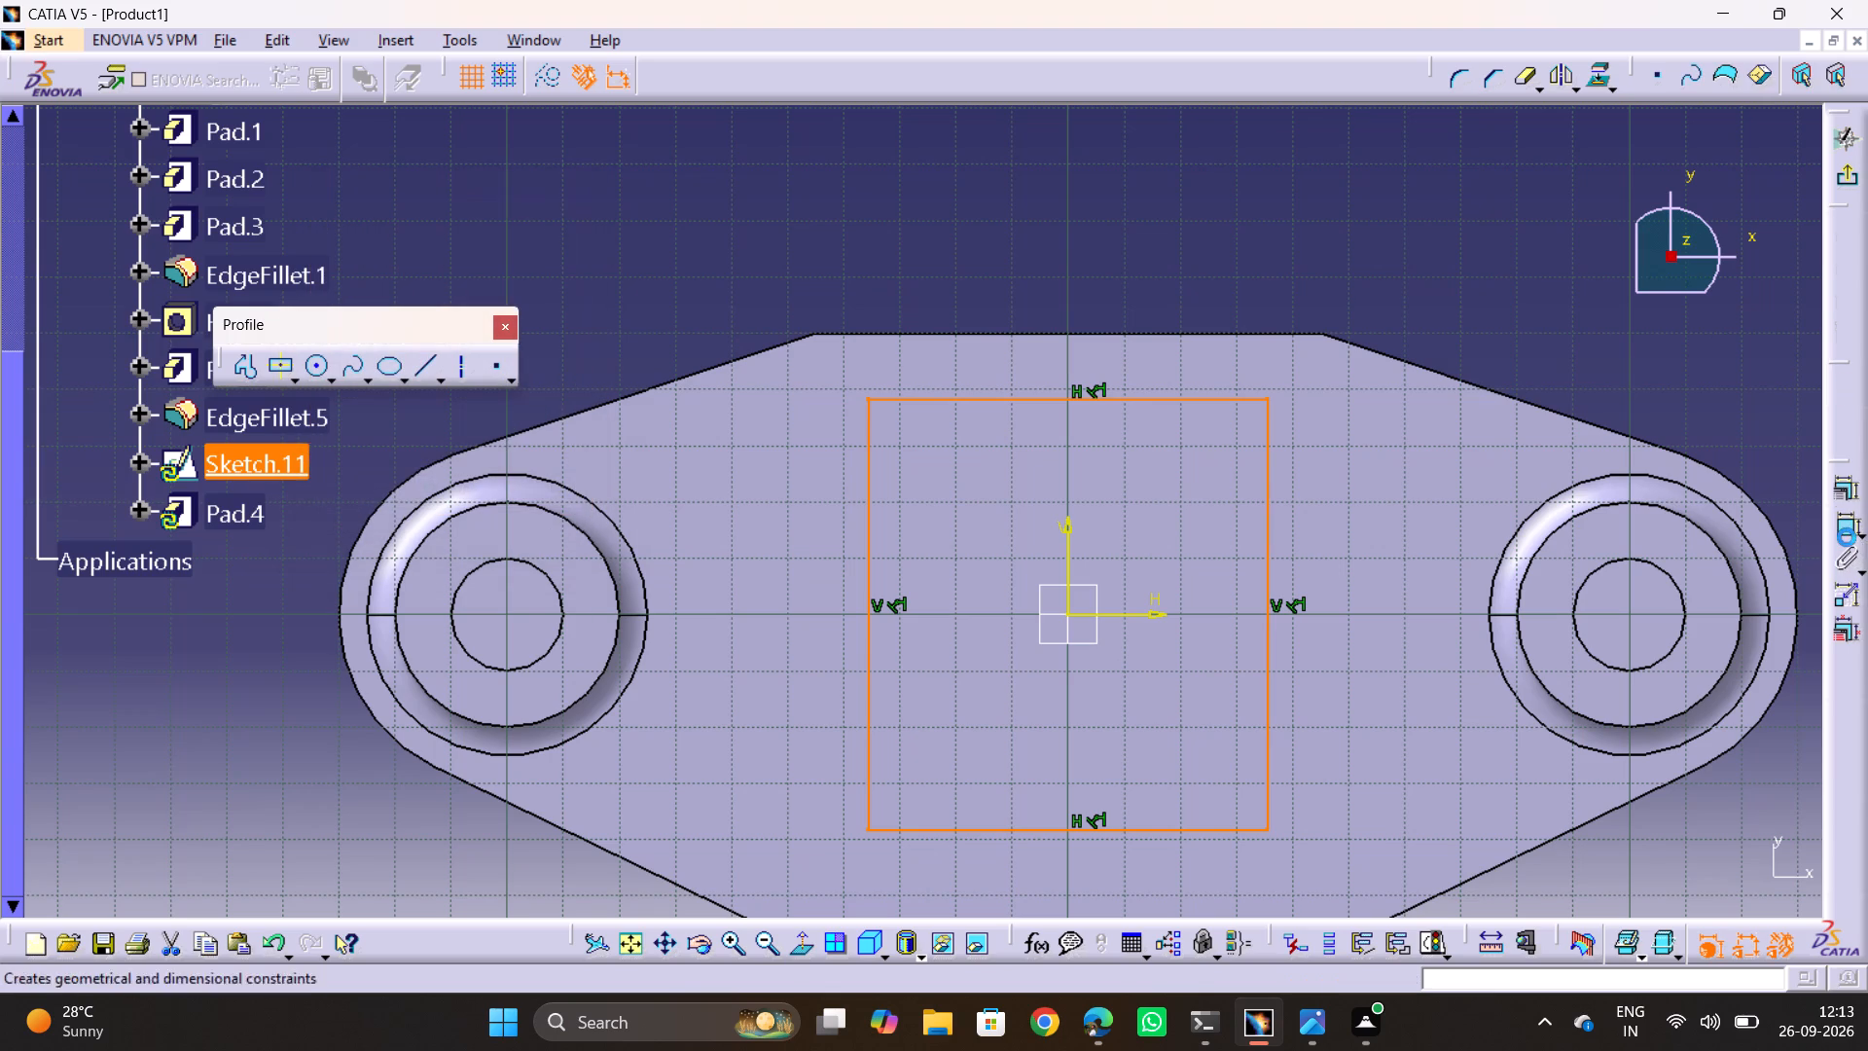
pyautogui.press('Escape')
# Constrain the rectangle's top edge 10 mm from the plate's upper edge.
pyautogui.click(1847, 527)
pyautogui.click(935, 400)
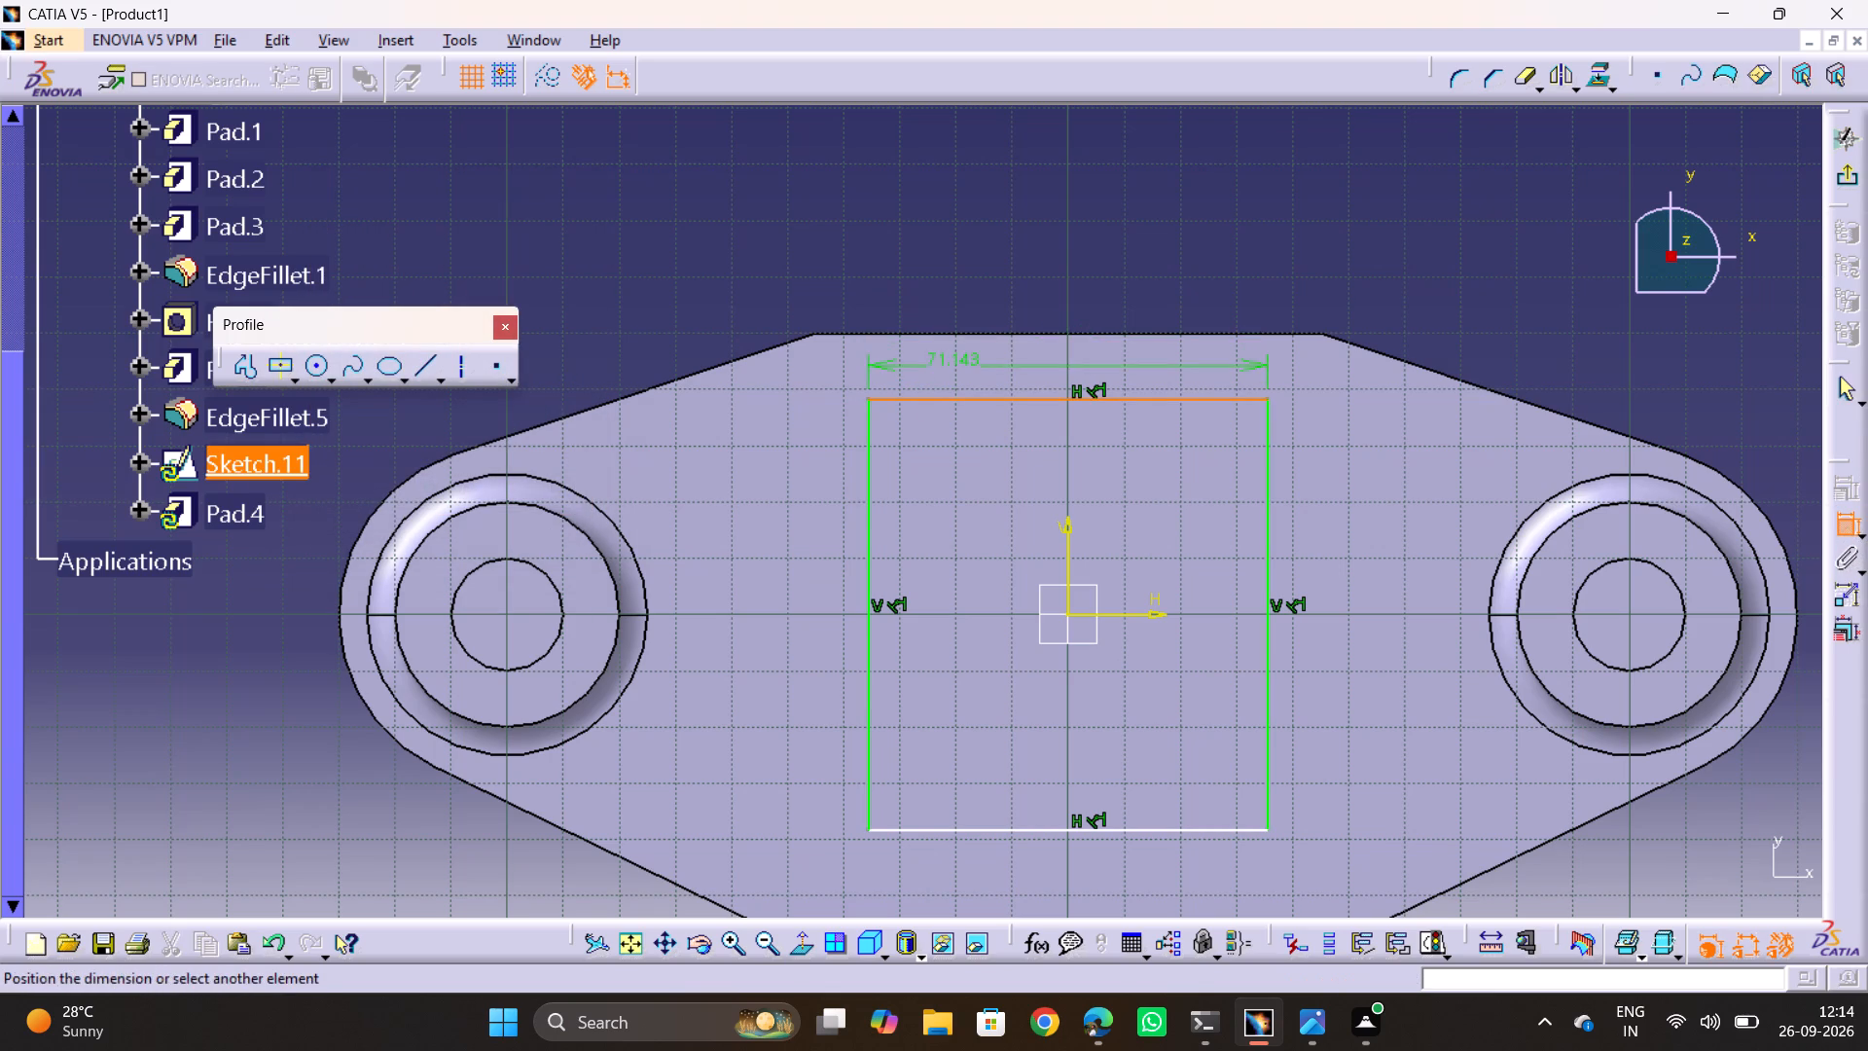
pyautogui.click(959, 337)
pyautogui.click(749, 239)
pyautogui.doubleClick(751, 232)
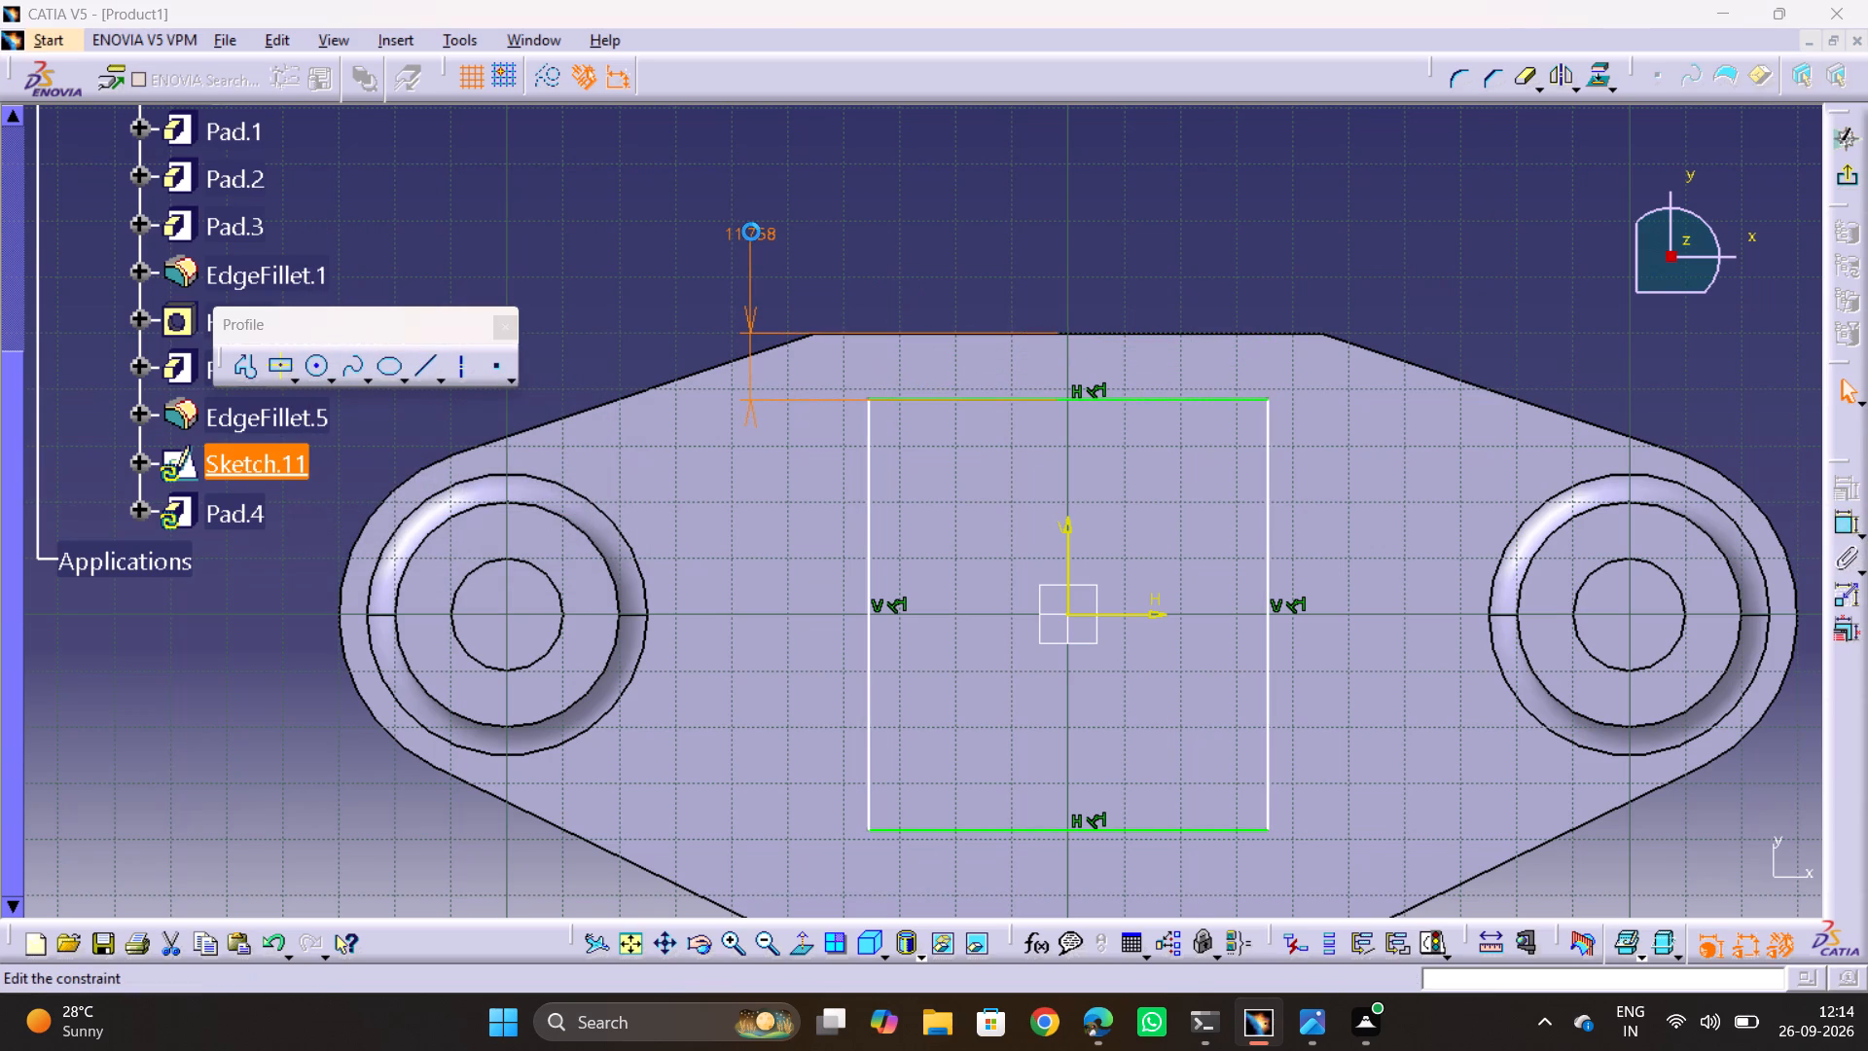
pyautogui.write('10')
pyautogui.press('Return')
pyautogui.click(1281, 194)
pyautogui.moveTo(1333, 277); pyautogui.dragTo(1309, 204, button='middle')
# Dimension the rectangle's height along its vertical side and leave the constraint command.
pyautogui.click(1848, 528)
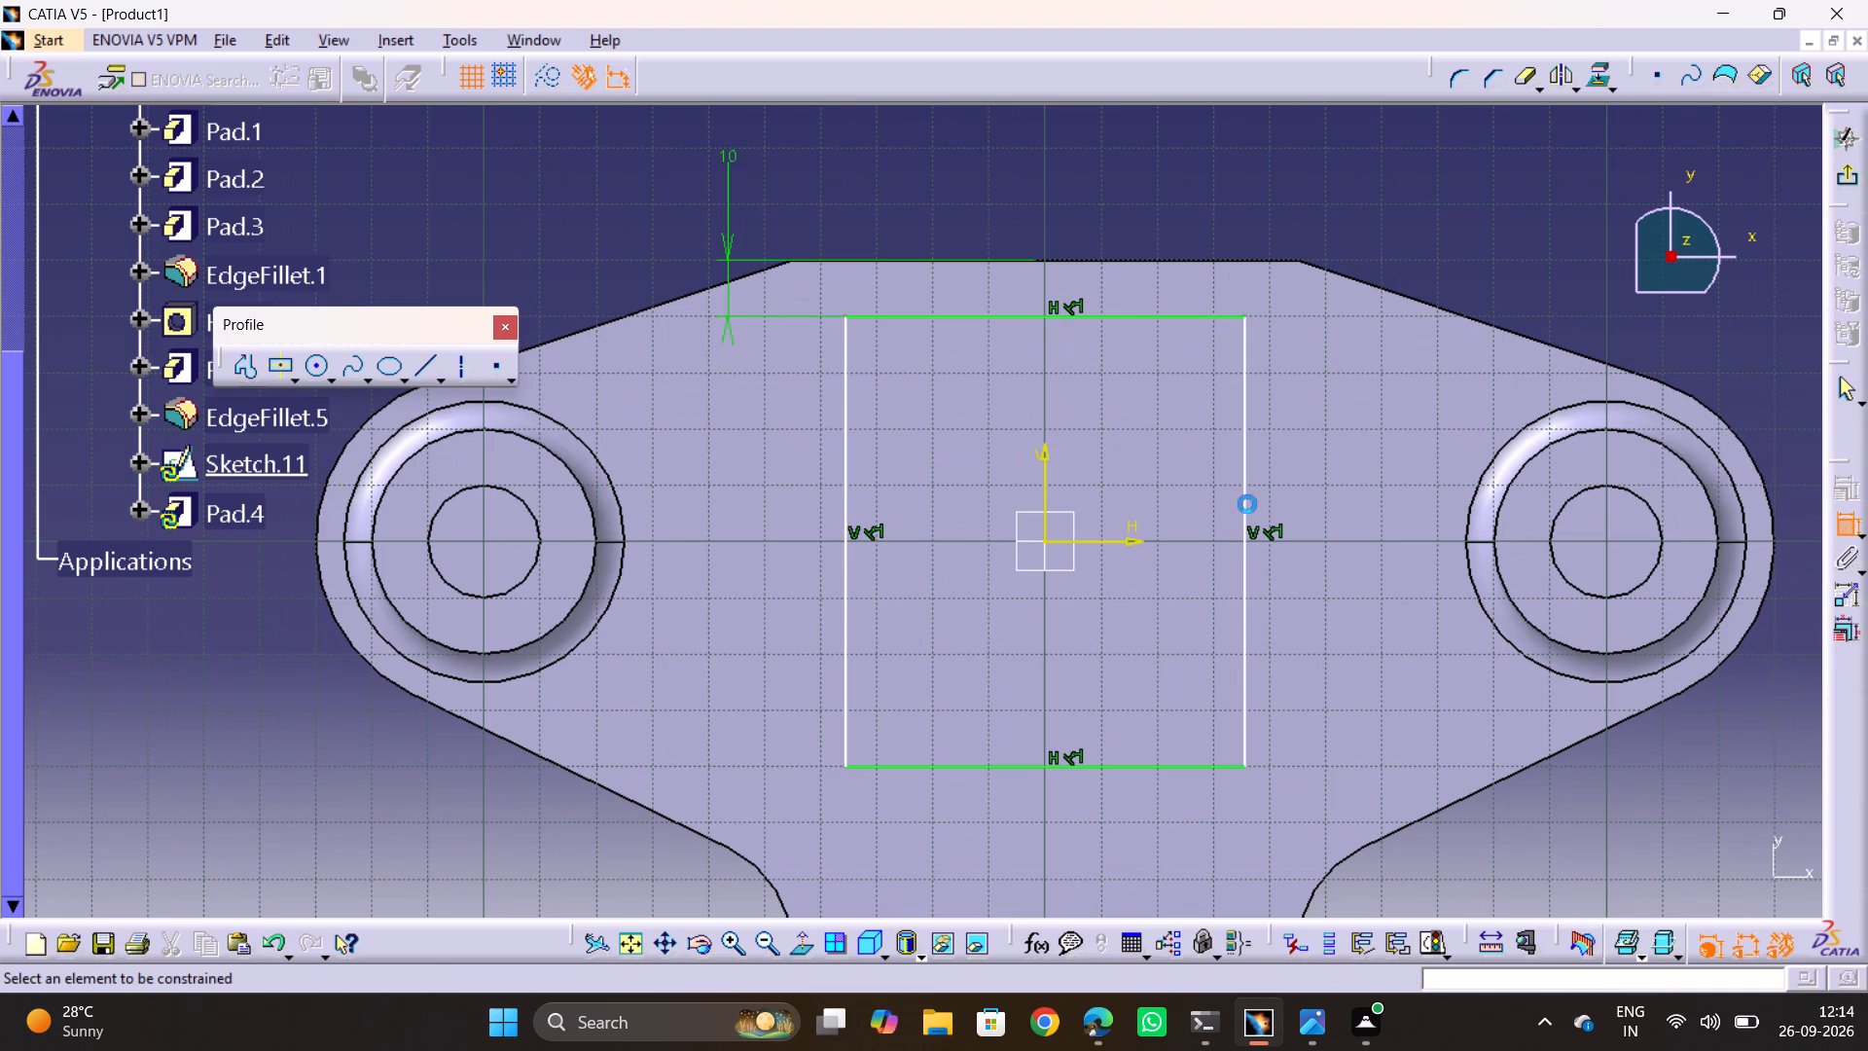
pyautogui.click(1247, 504)
pyautogui.click(1330, 512)
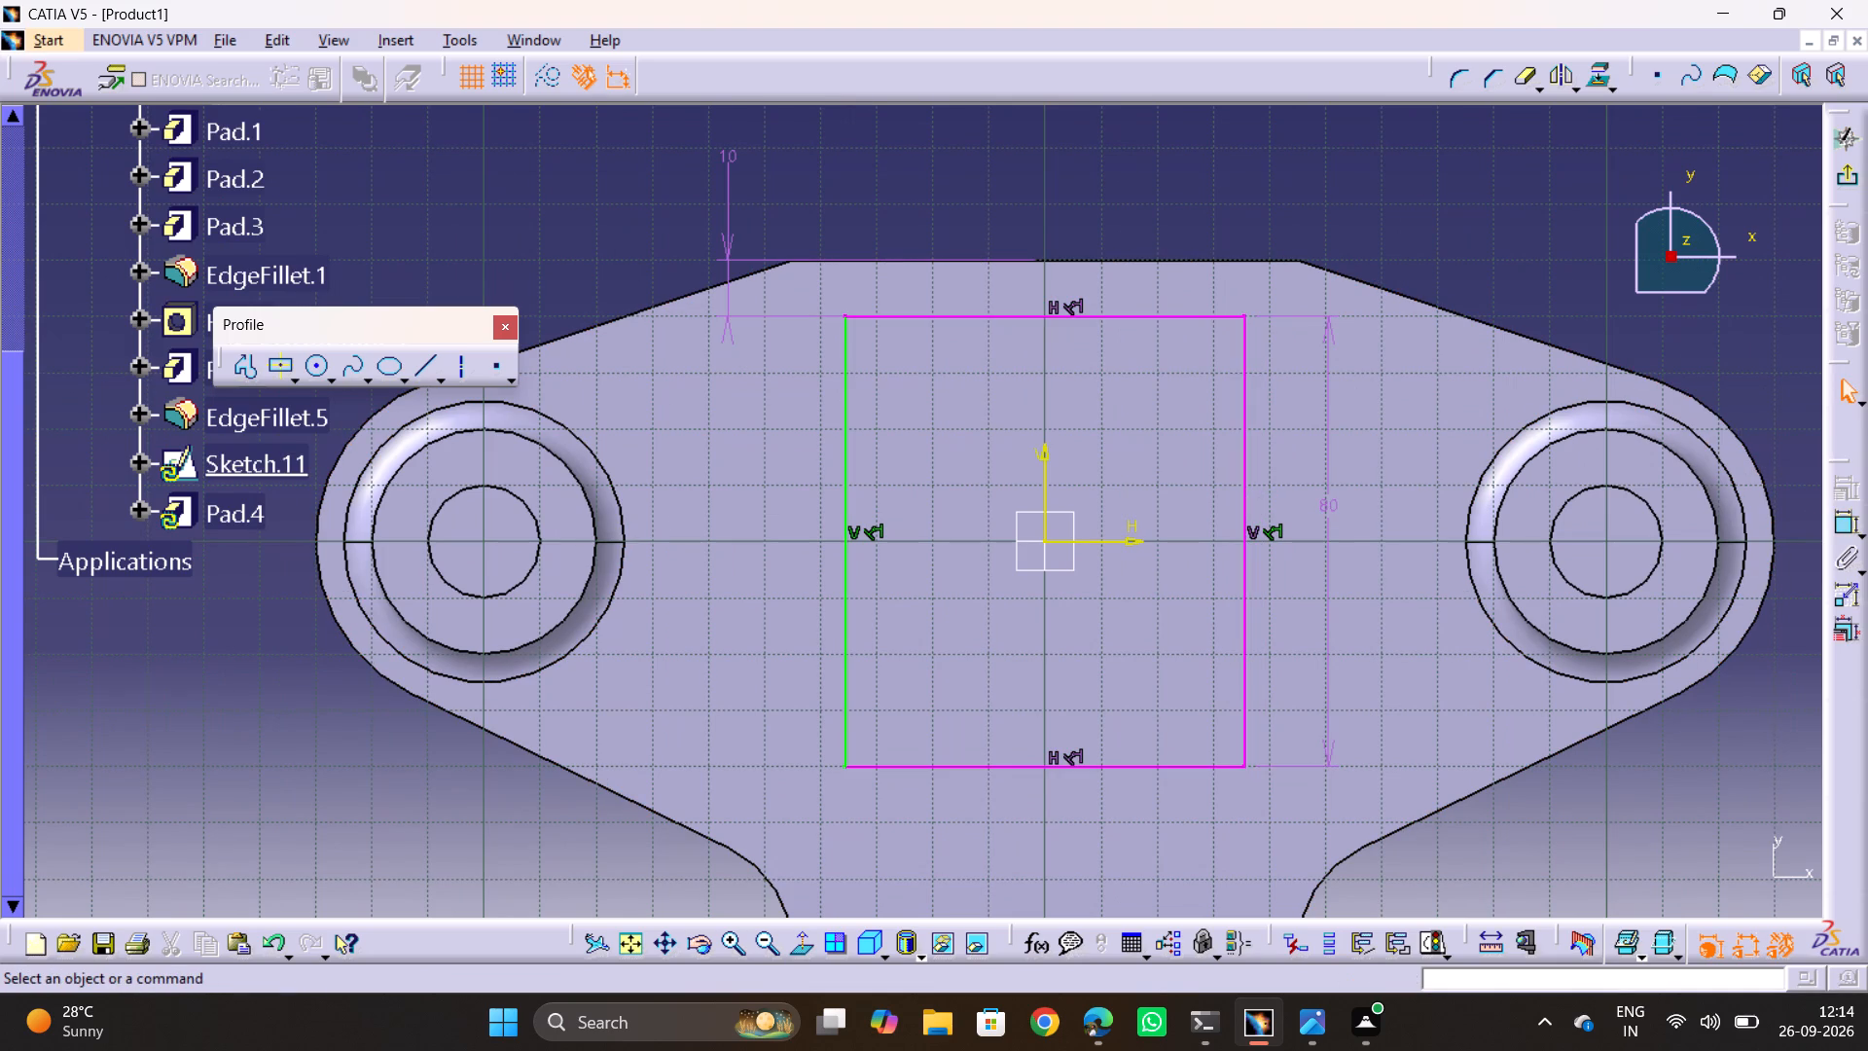
pyautogui.press('Escape')
pyautogui.press('Escape')
pyautogui.press('Escape')
pyautogui.press('Escape')
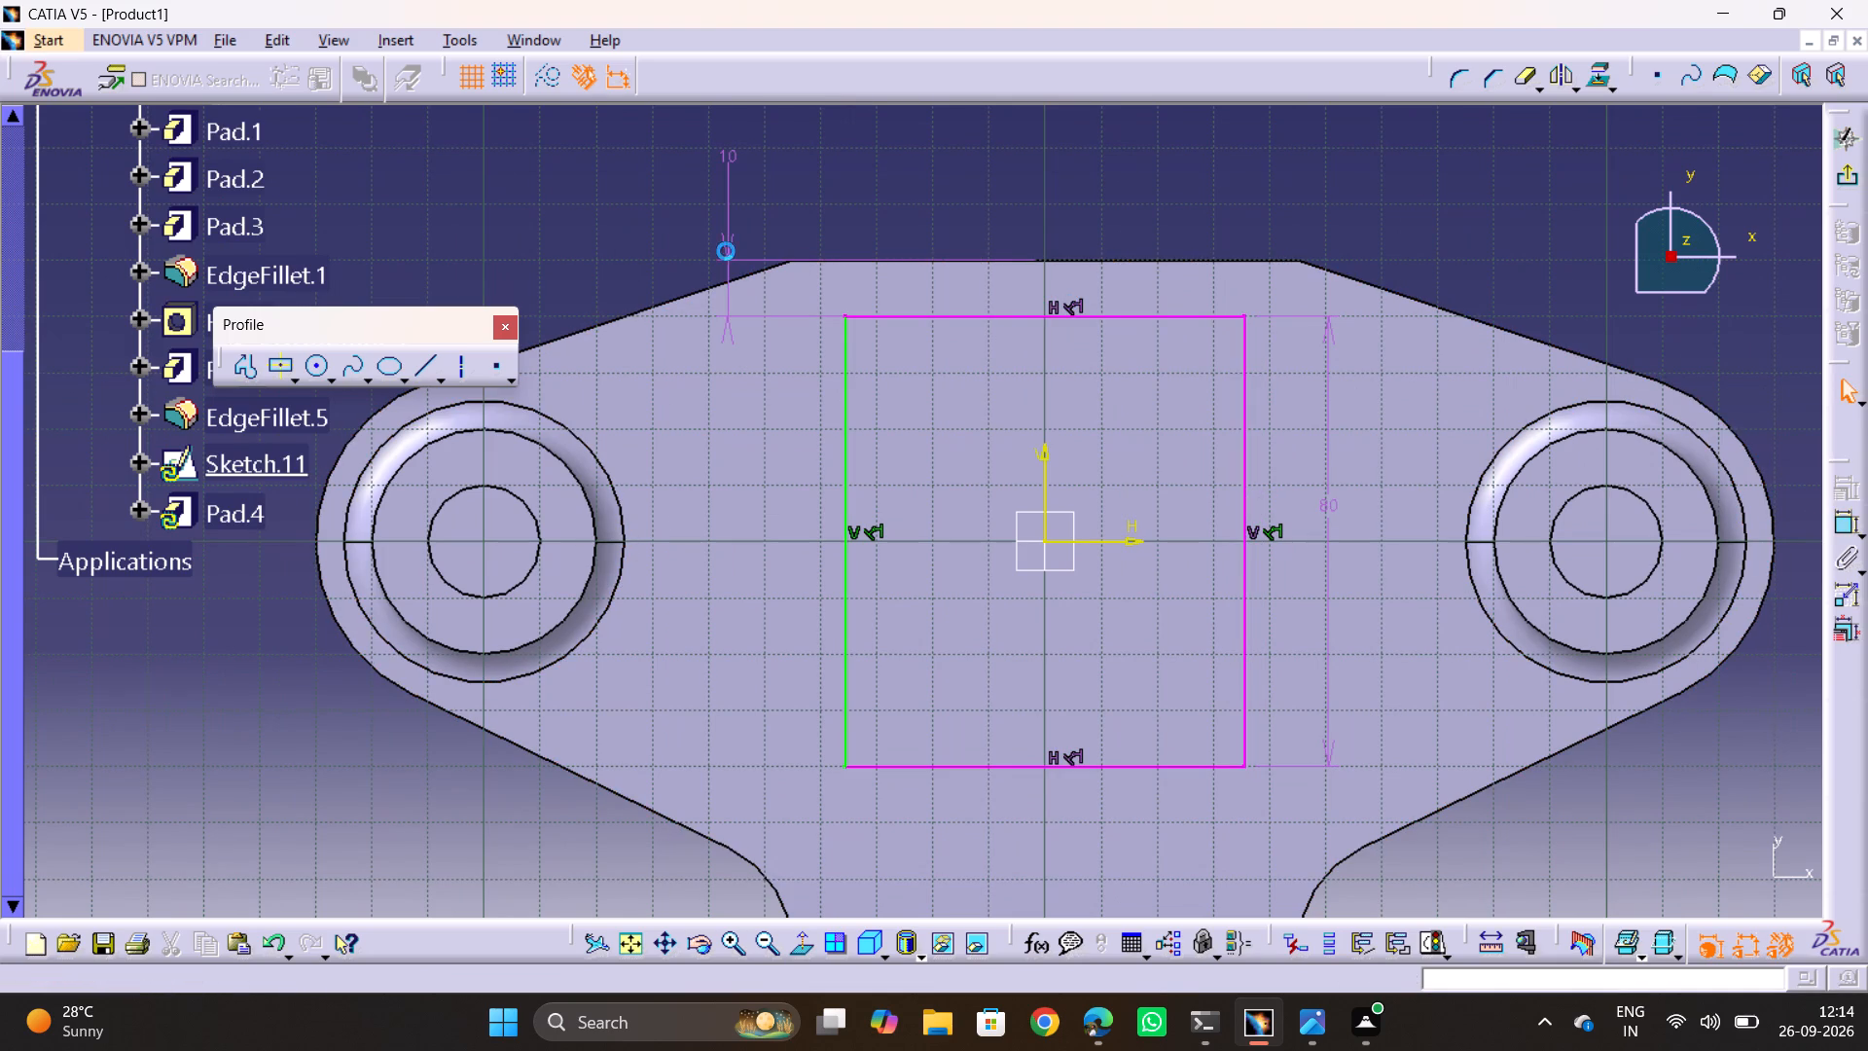
pyautogui.press('Escape')
pyautogui.press('Escape')
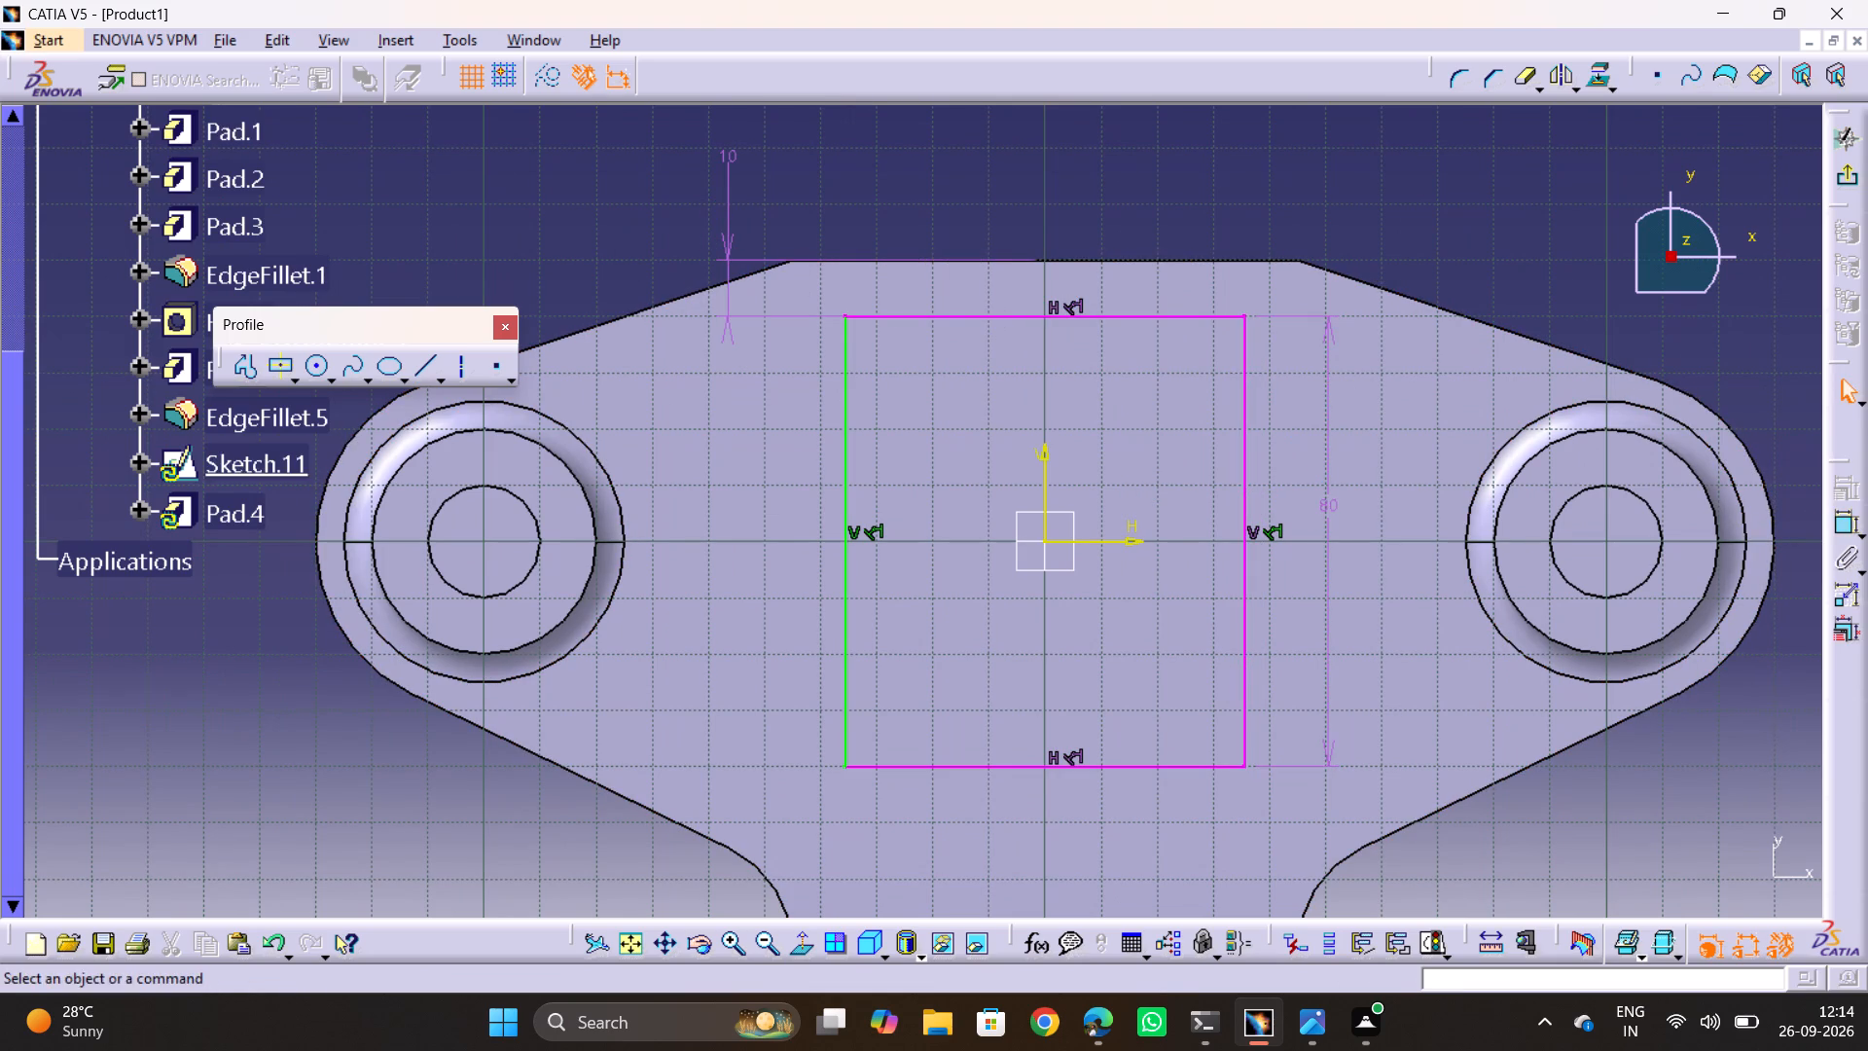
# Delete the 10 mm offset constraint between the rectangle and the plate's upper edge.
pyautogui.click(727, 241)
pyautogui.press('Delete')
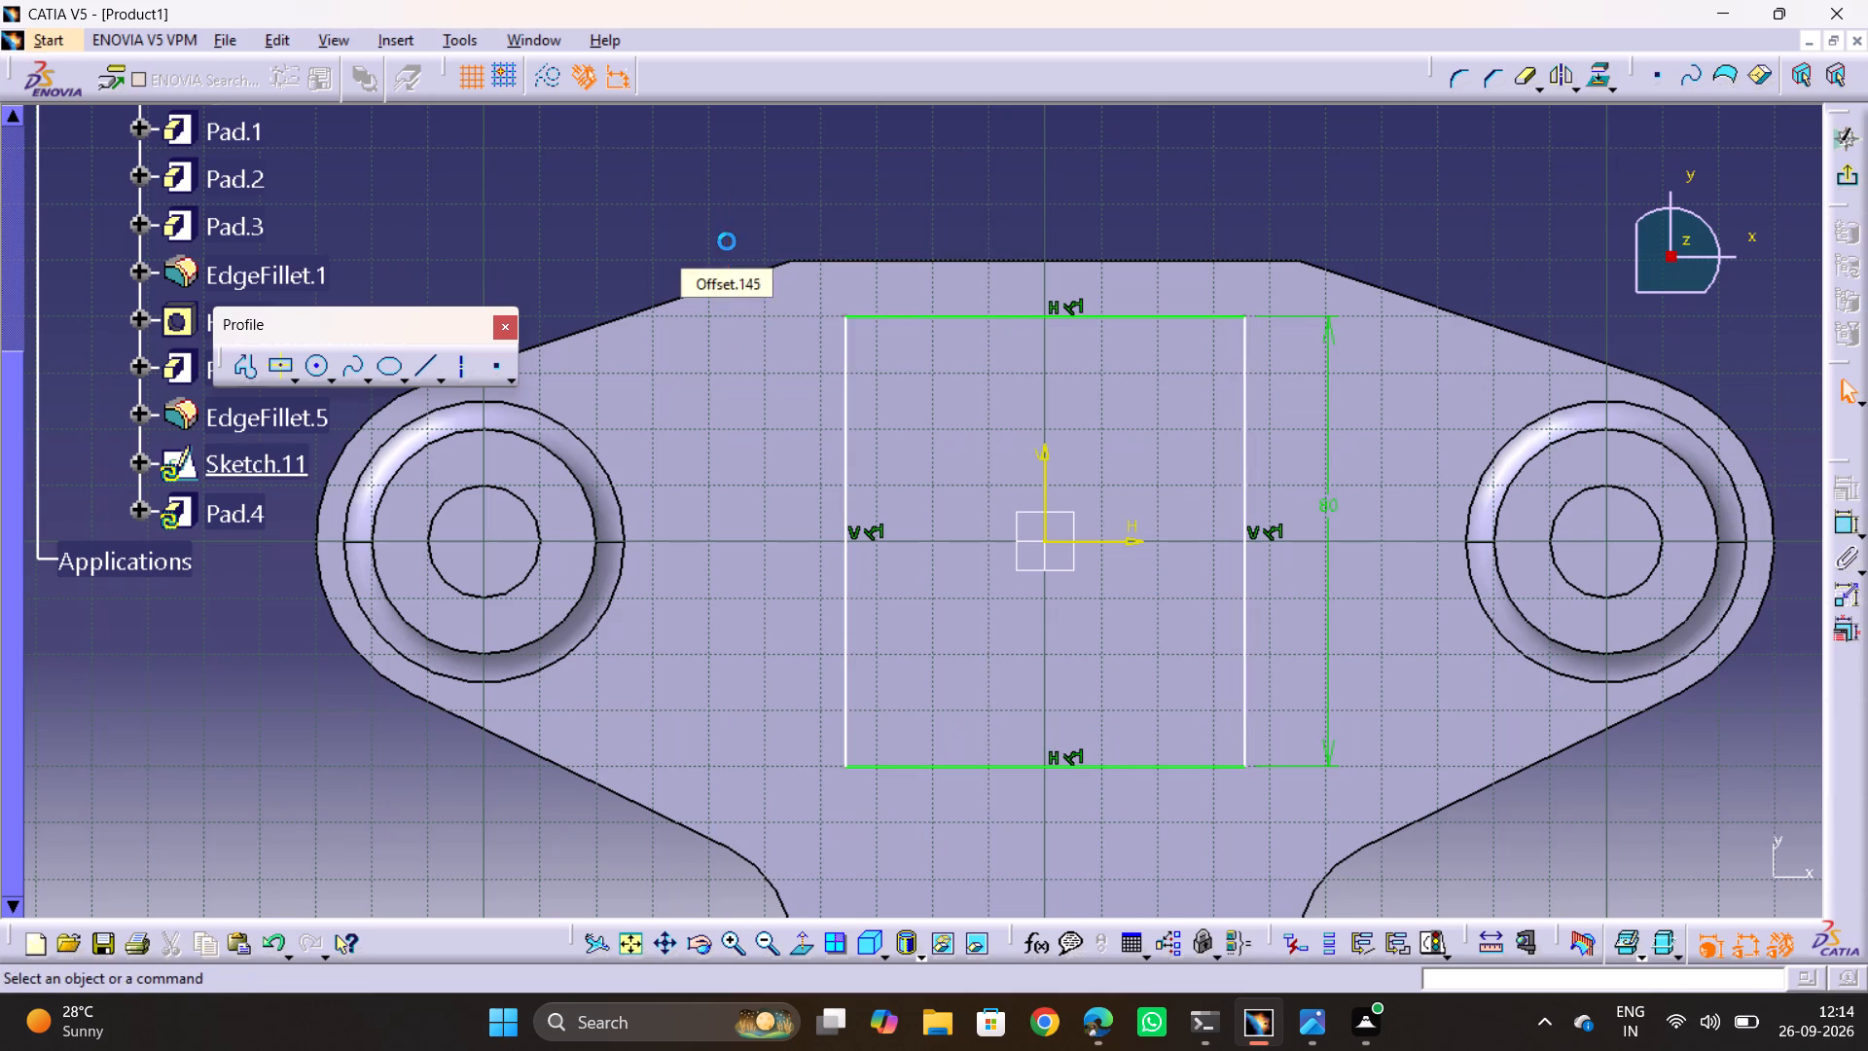
# Set the rectangle's height to 70 mm.
pyautogui.doubleClick(1334, 514)
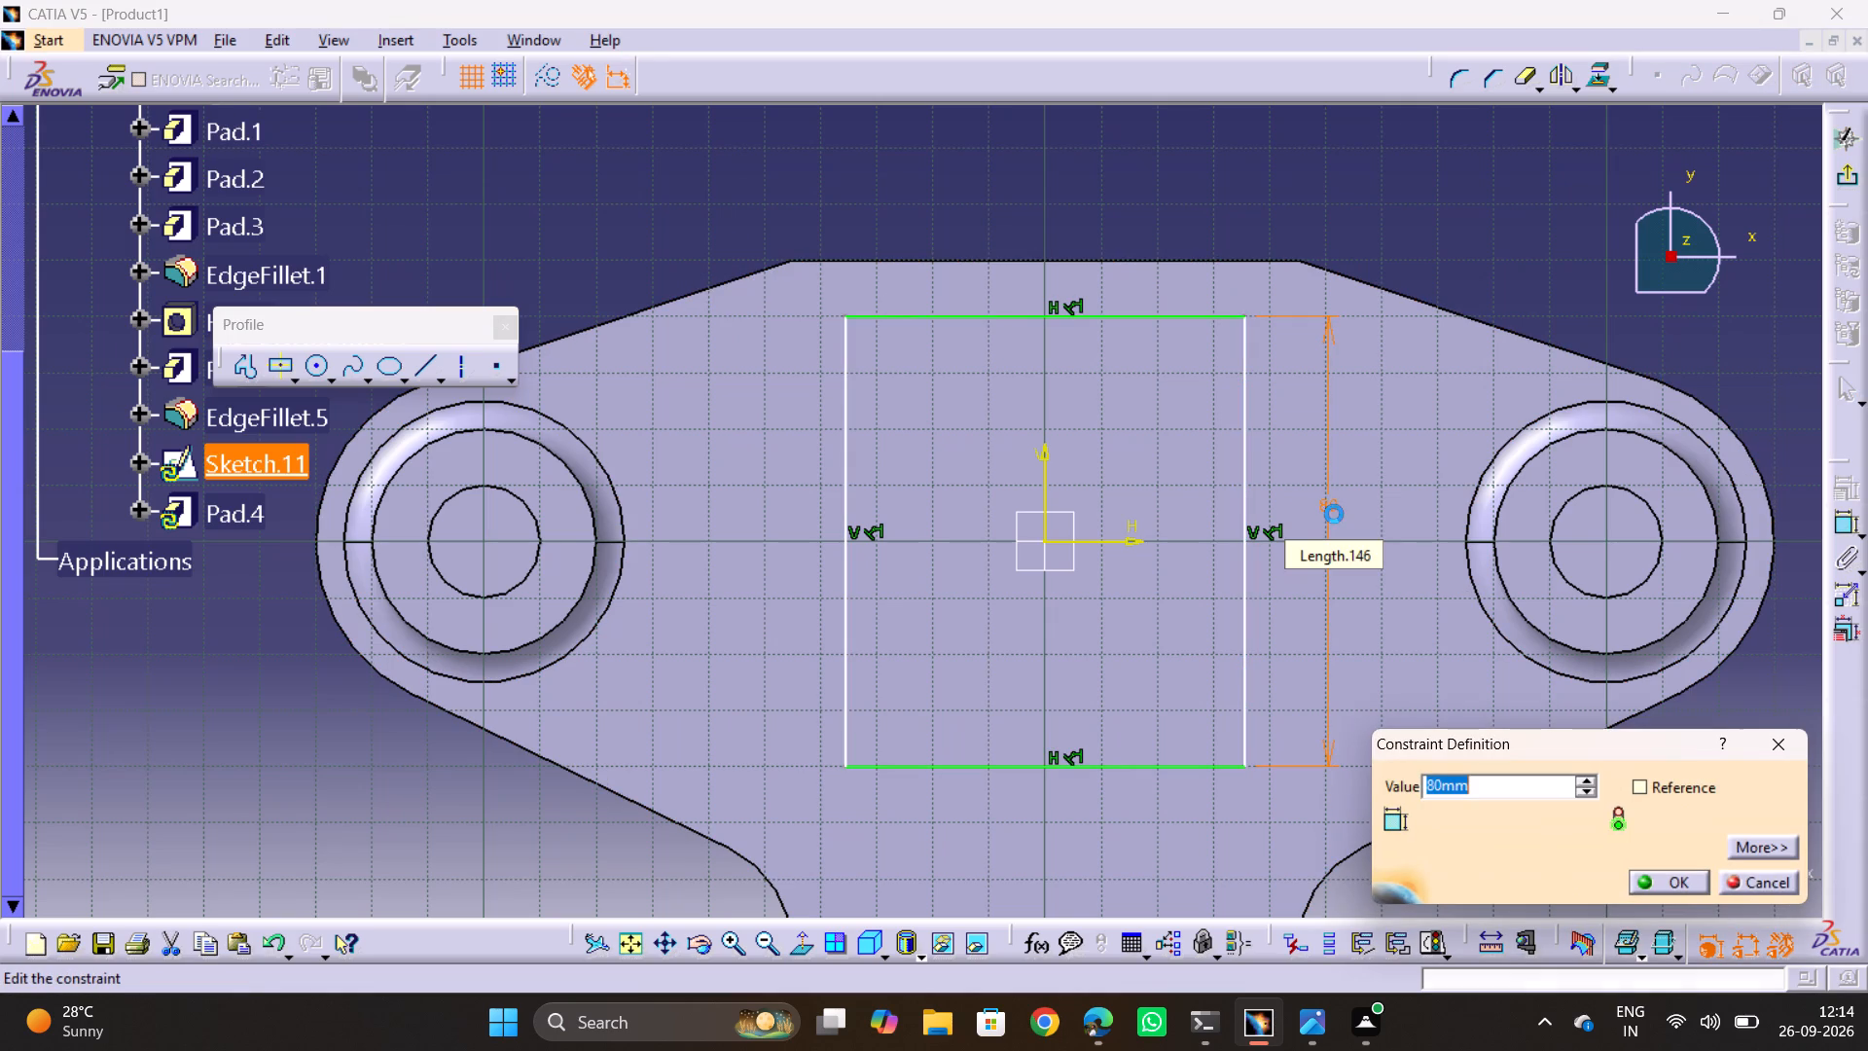
pyautogui.write('70')
pyautogui.press('Return')
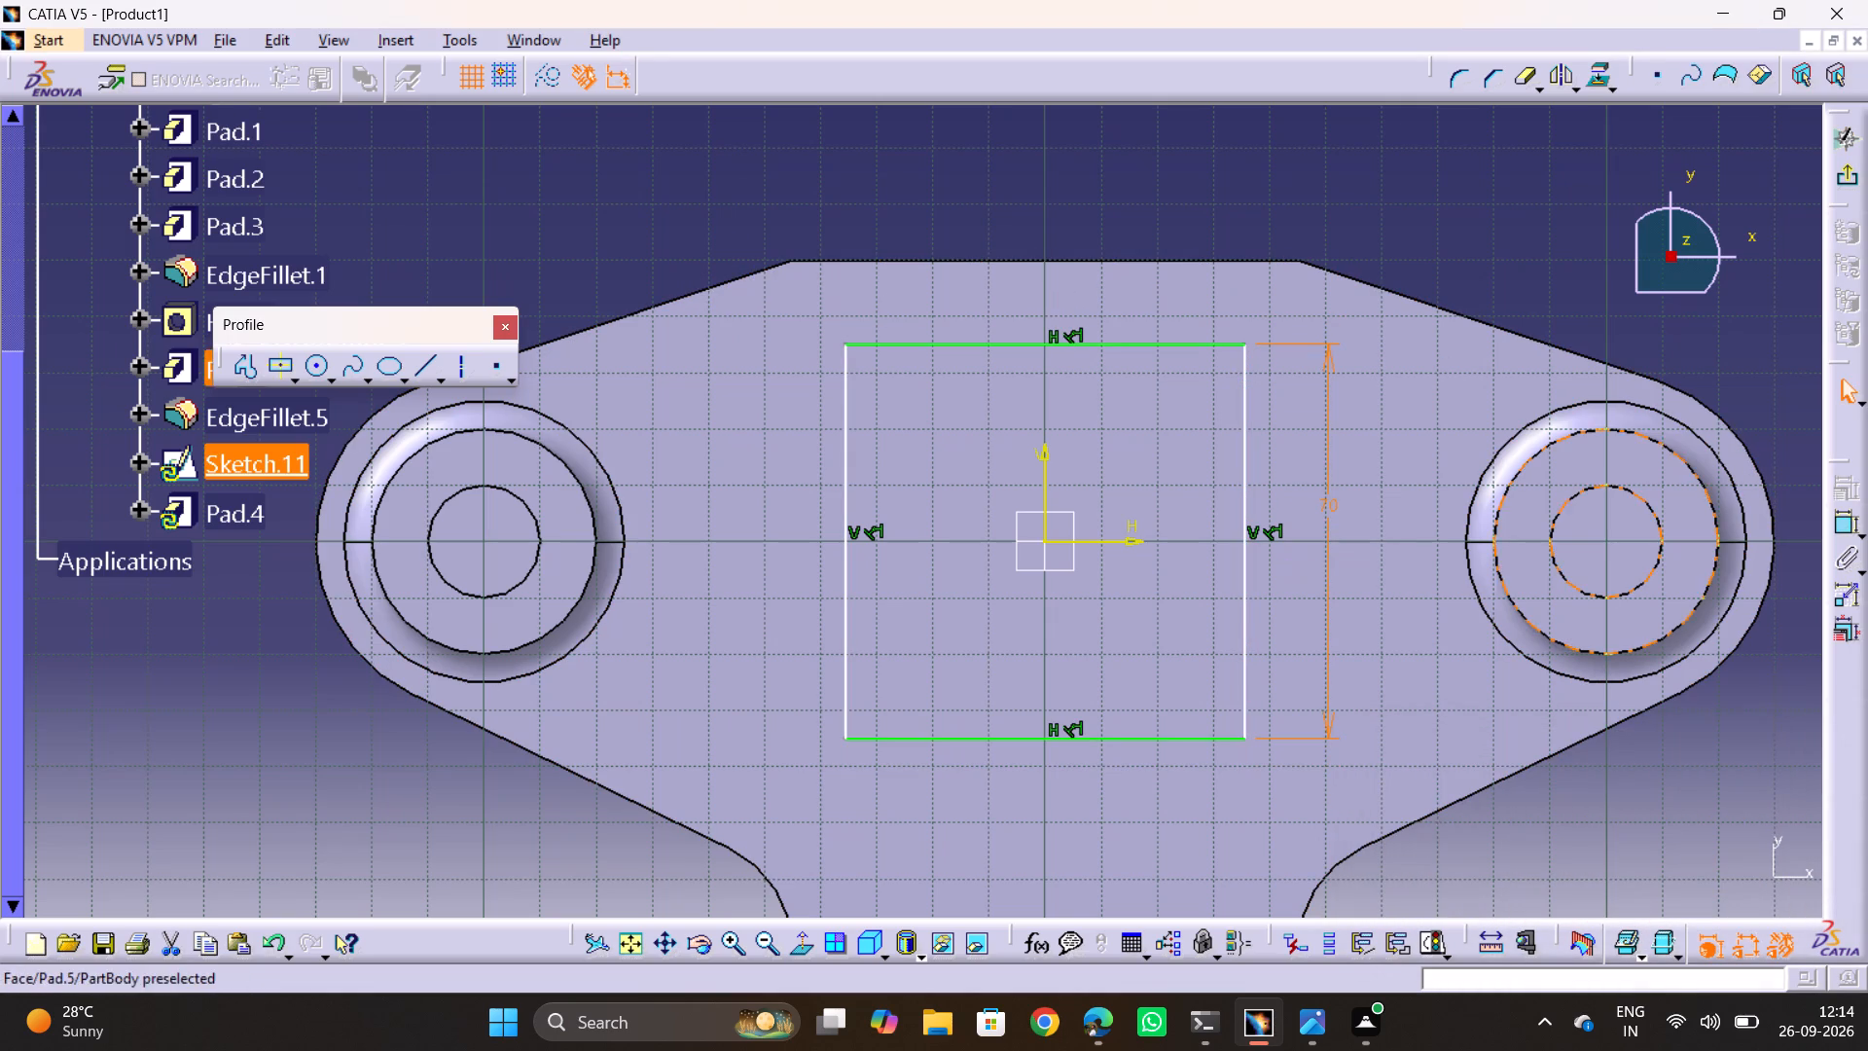
# Dimension the rectangle's width along its top edge and set it to 100 mm.
pyautogui.click(1846, 524)
pyautogui.click(1169, 343)
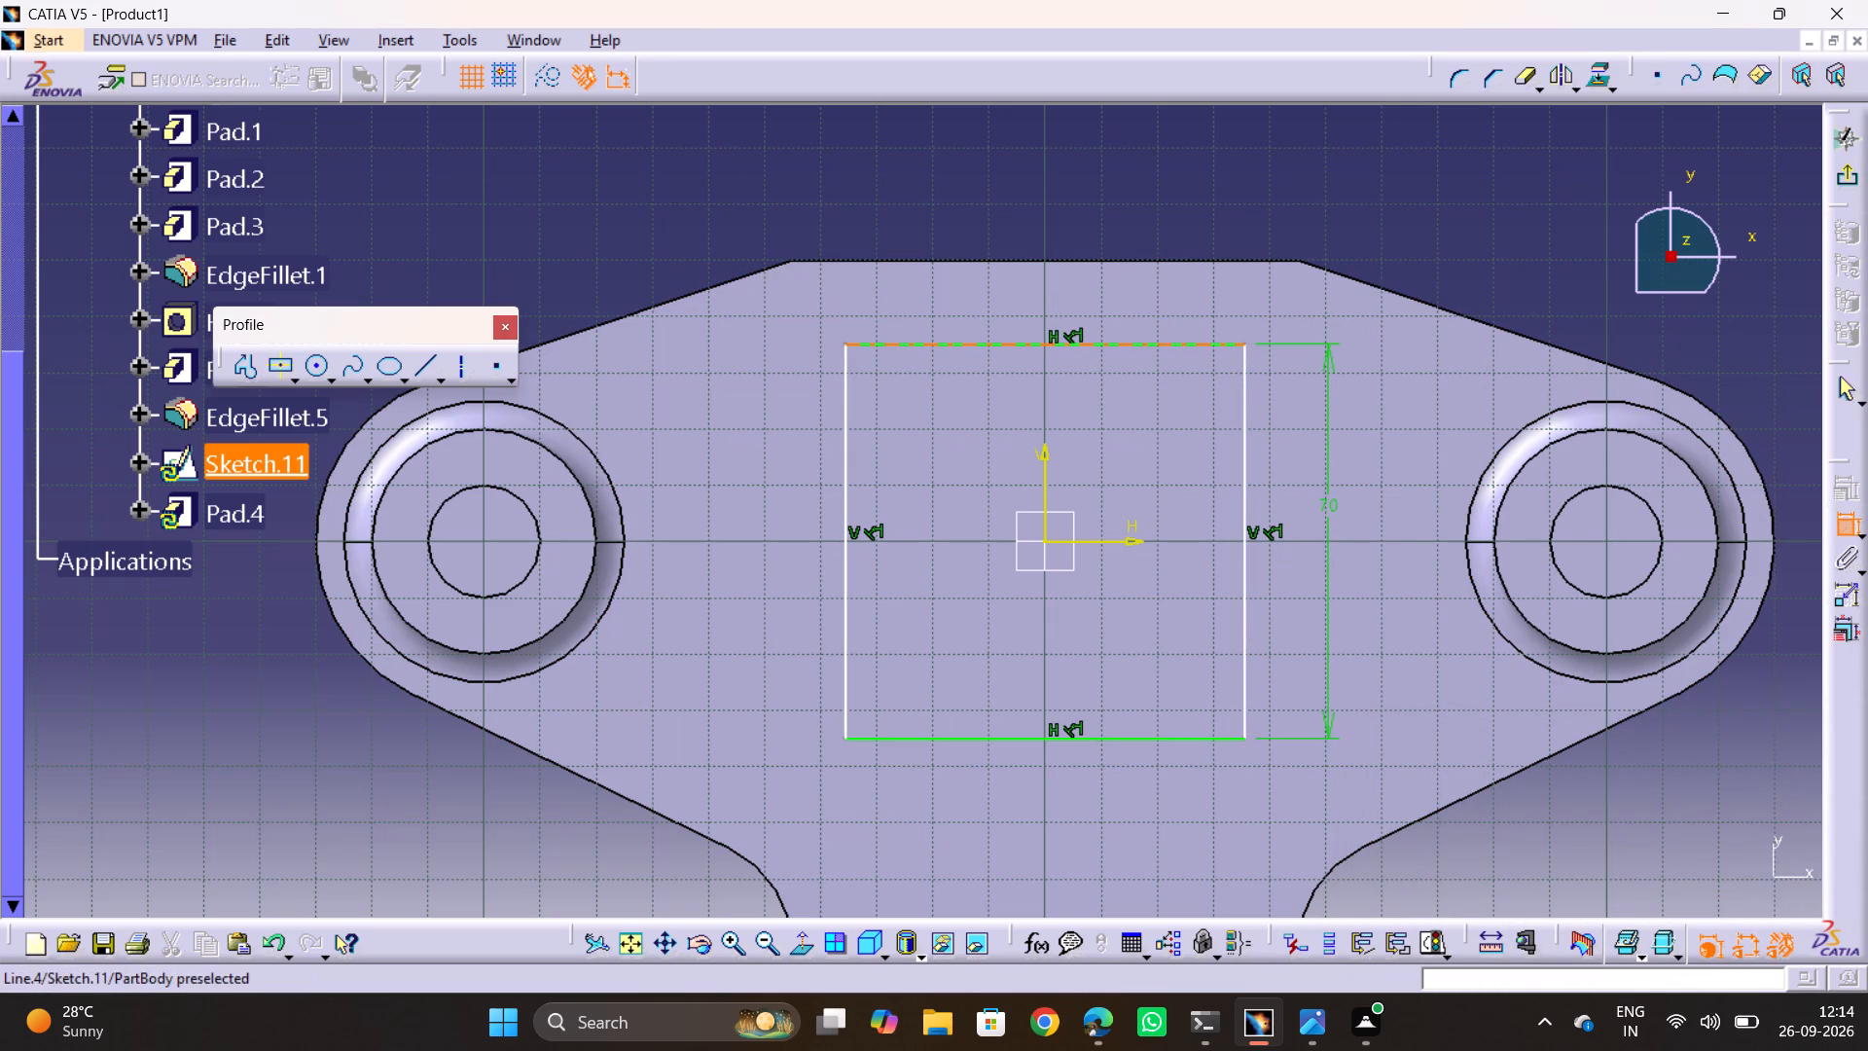
pyautogui.click(1044, 200)
pyautogui.doubleClick(1060, 197)
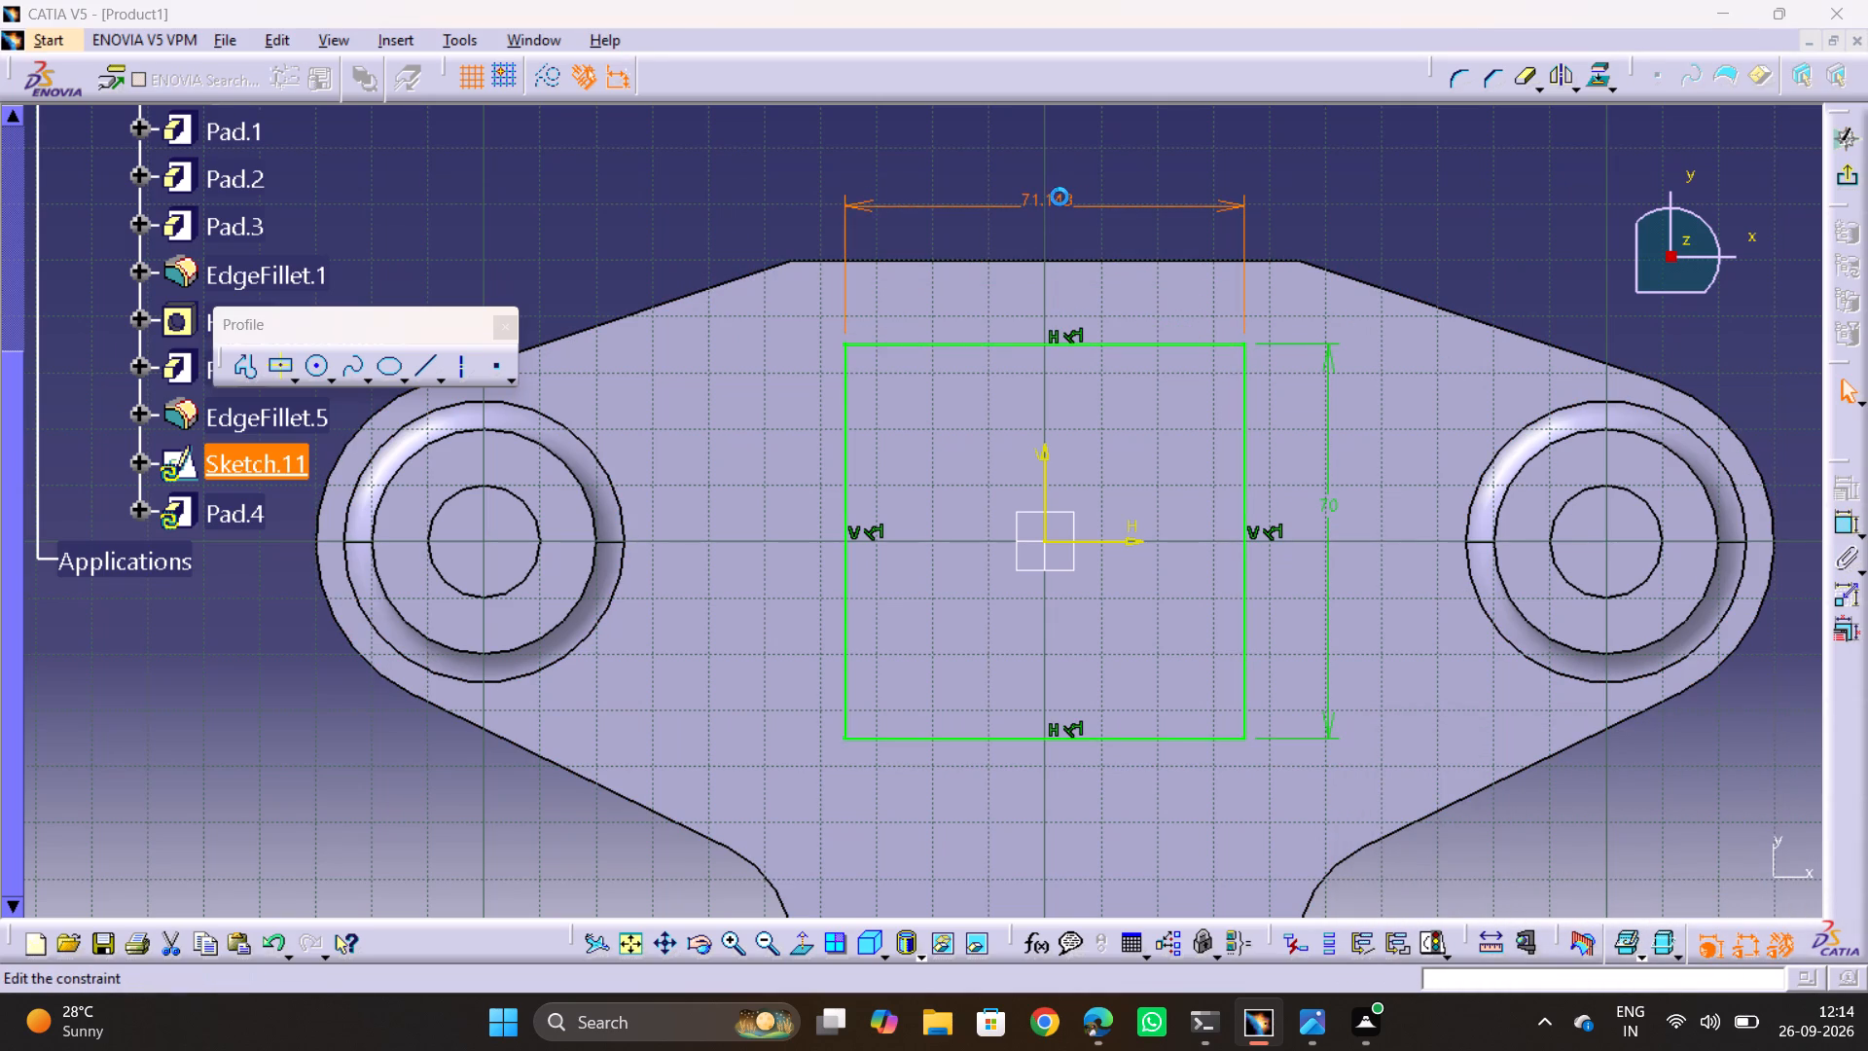
pyautogui.write('100')
pyautogui.press('Return')
pyautogui.click(1463, 220)
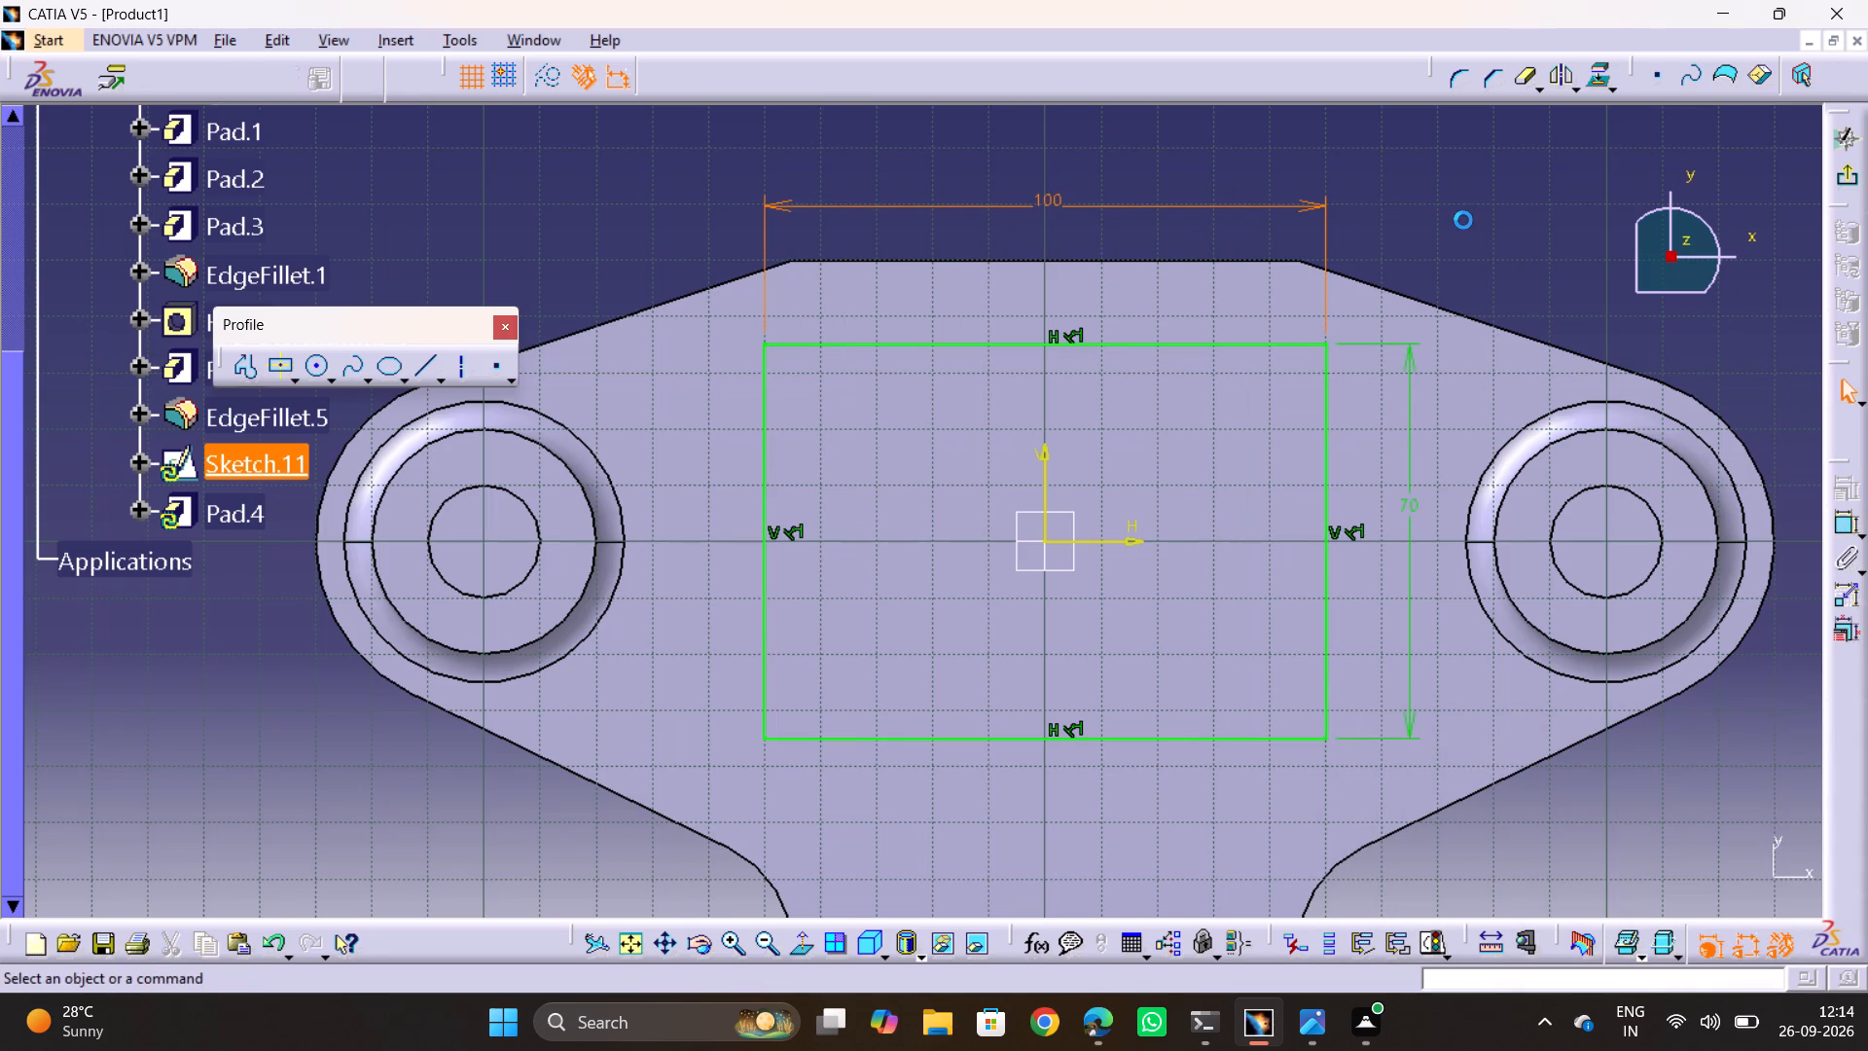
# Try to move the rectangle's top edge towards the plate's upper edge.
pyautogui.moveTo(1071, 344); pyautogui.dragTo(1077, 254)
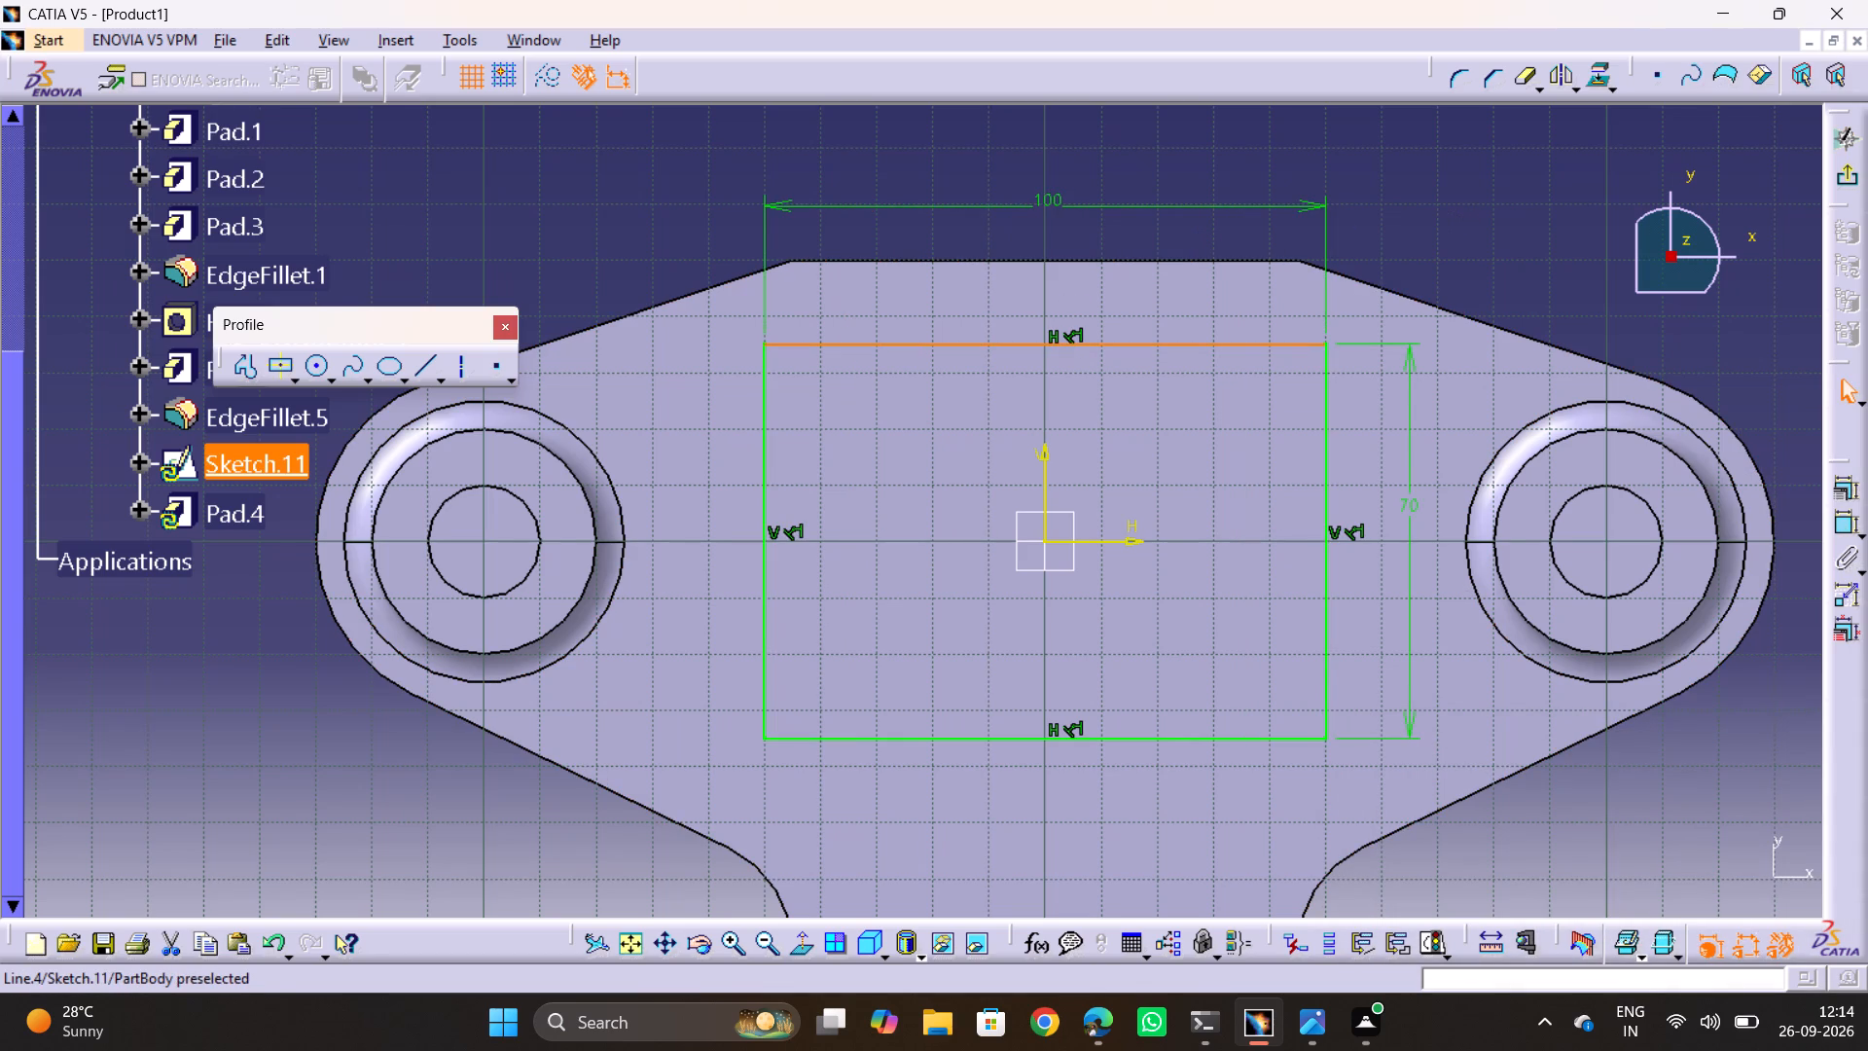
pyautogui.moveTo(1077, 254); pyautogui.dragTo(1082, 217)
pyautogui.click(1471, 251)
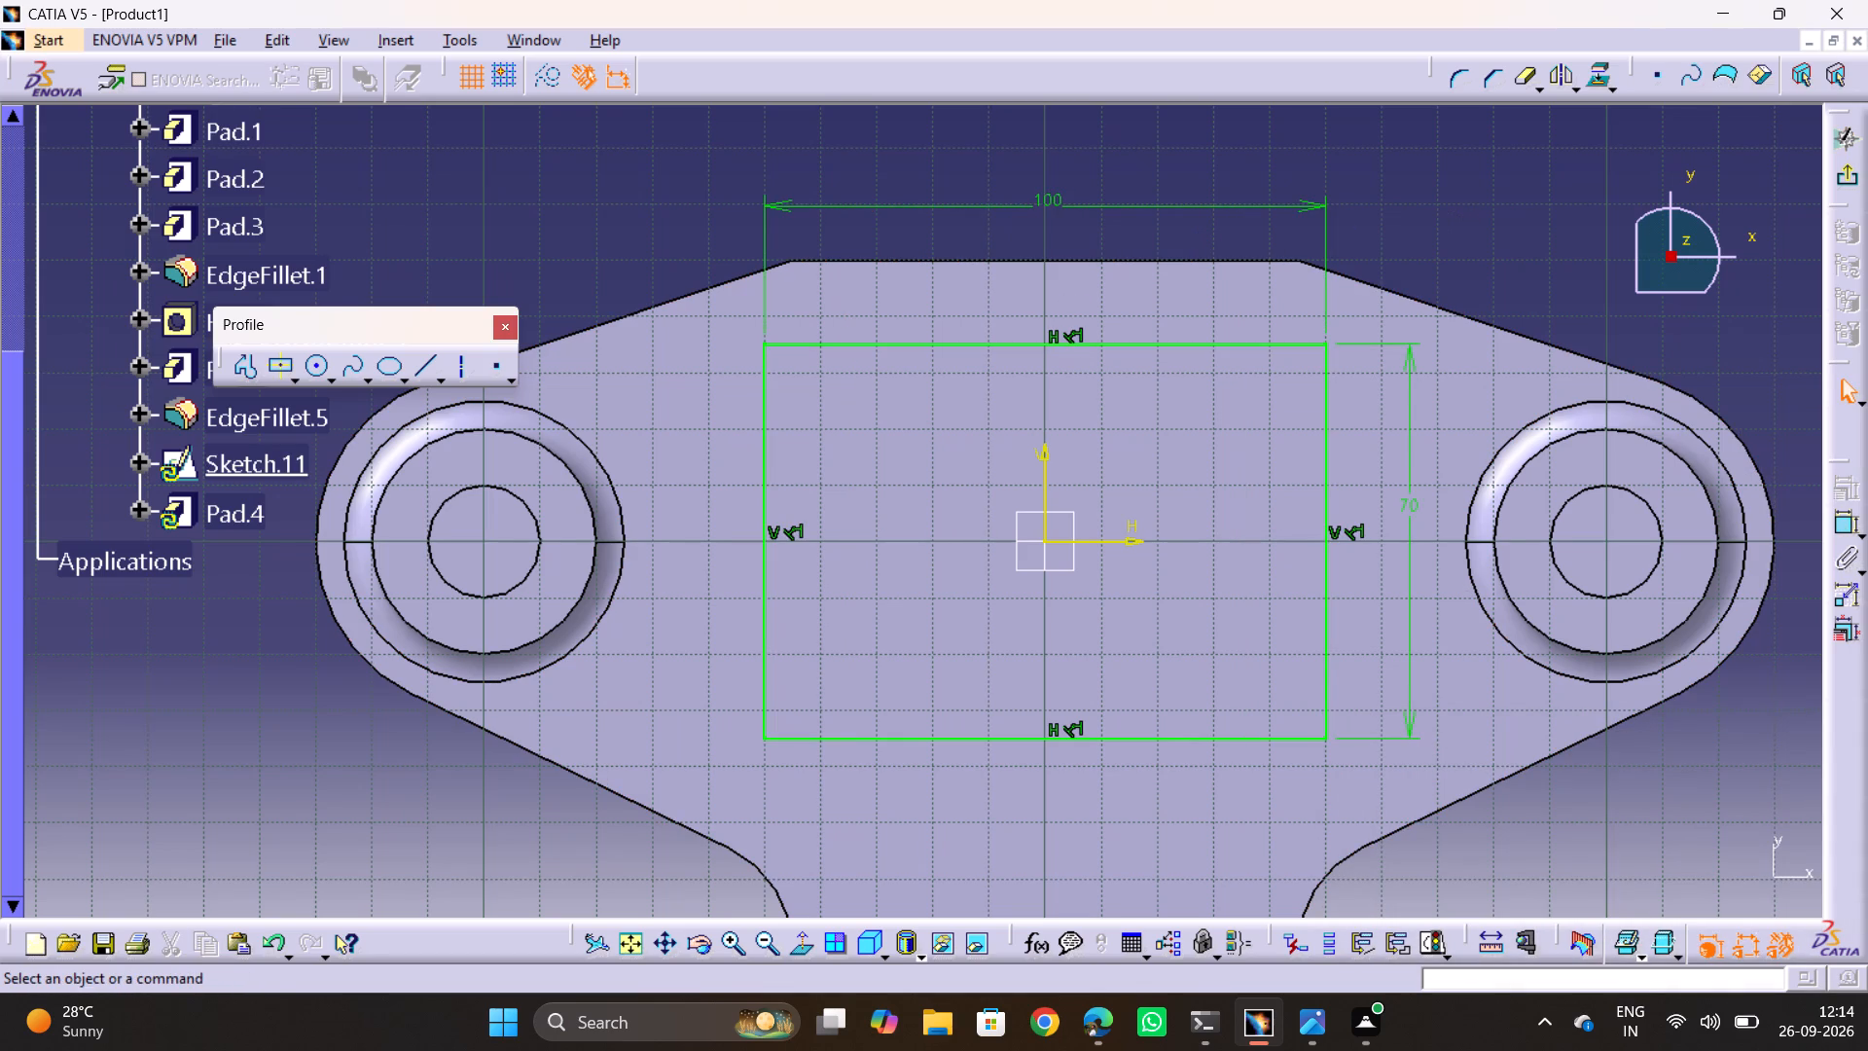
# Leave the sketch and pad the centred rectangle 100 mm to form the block between the bosses.
pyautogui.click(1856, 181)
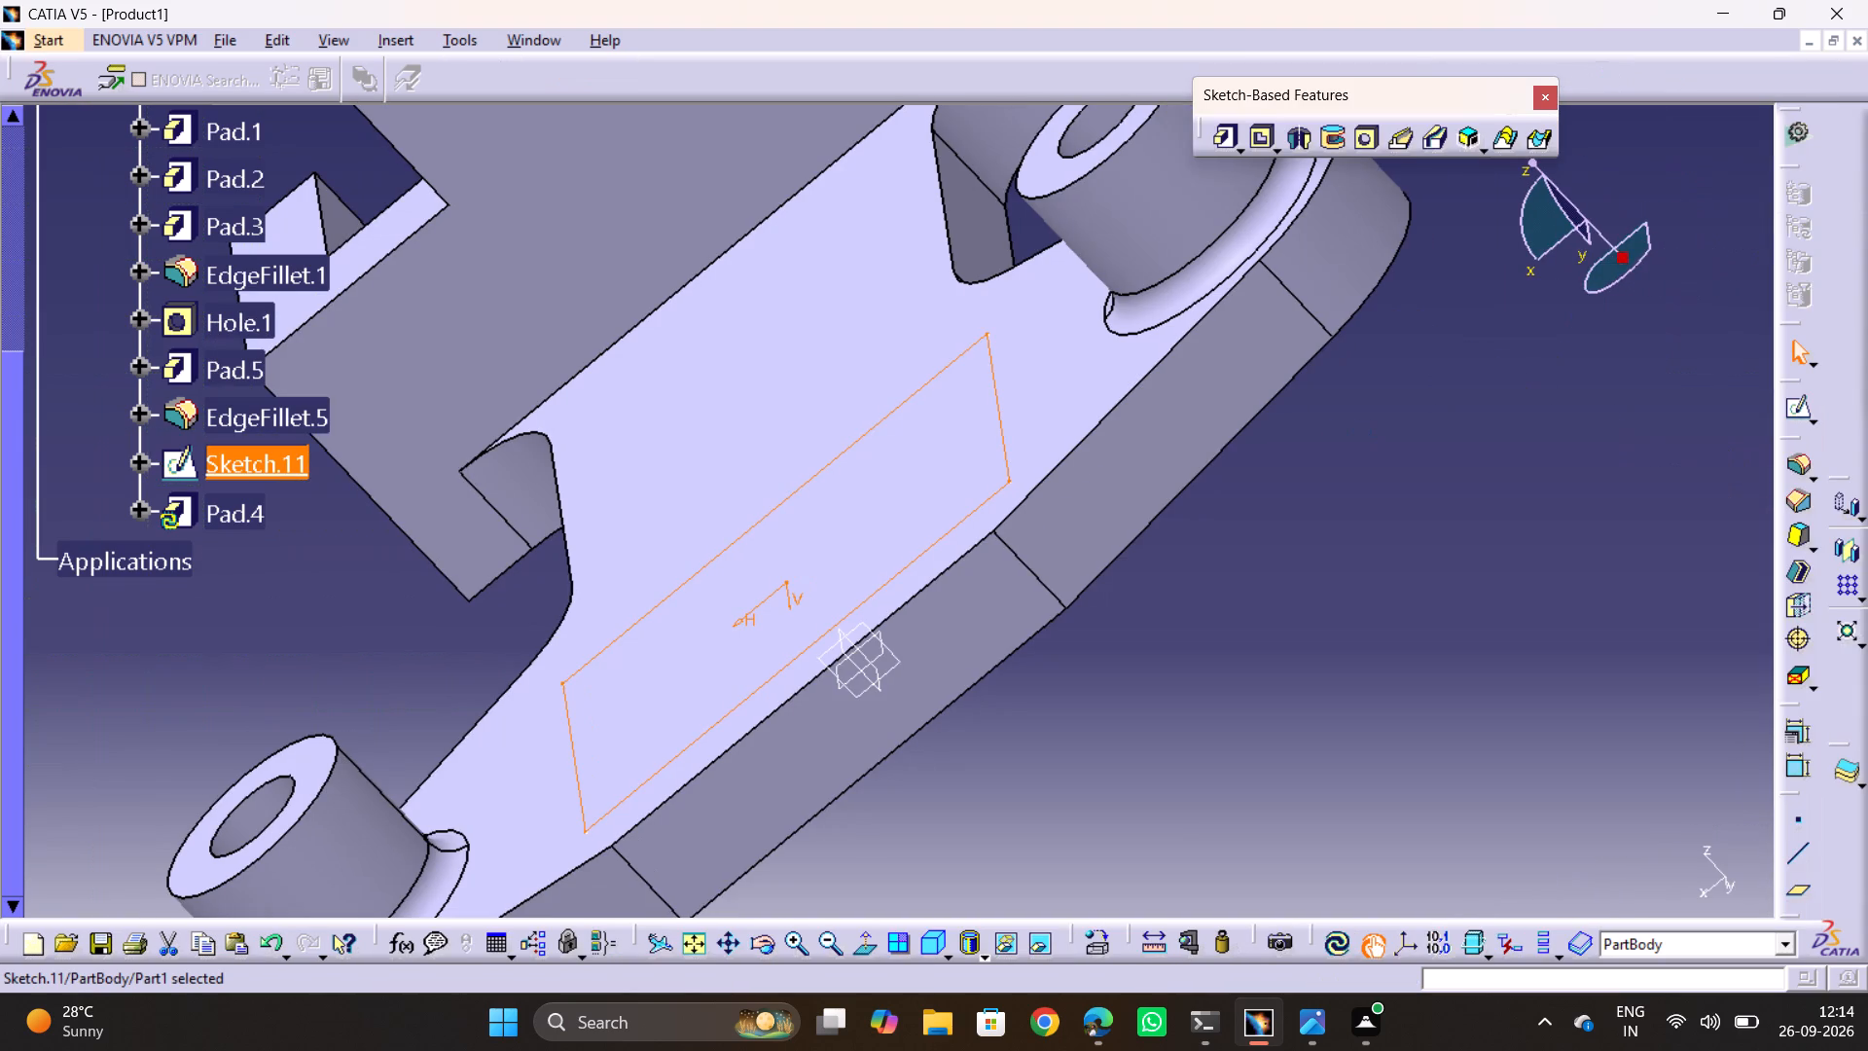
pyautogui.click(1213, 137)
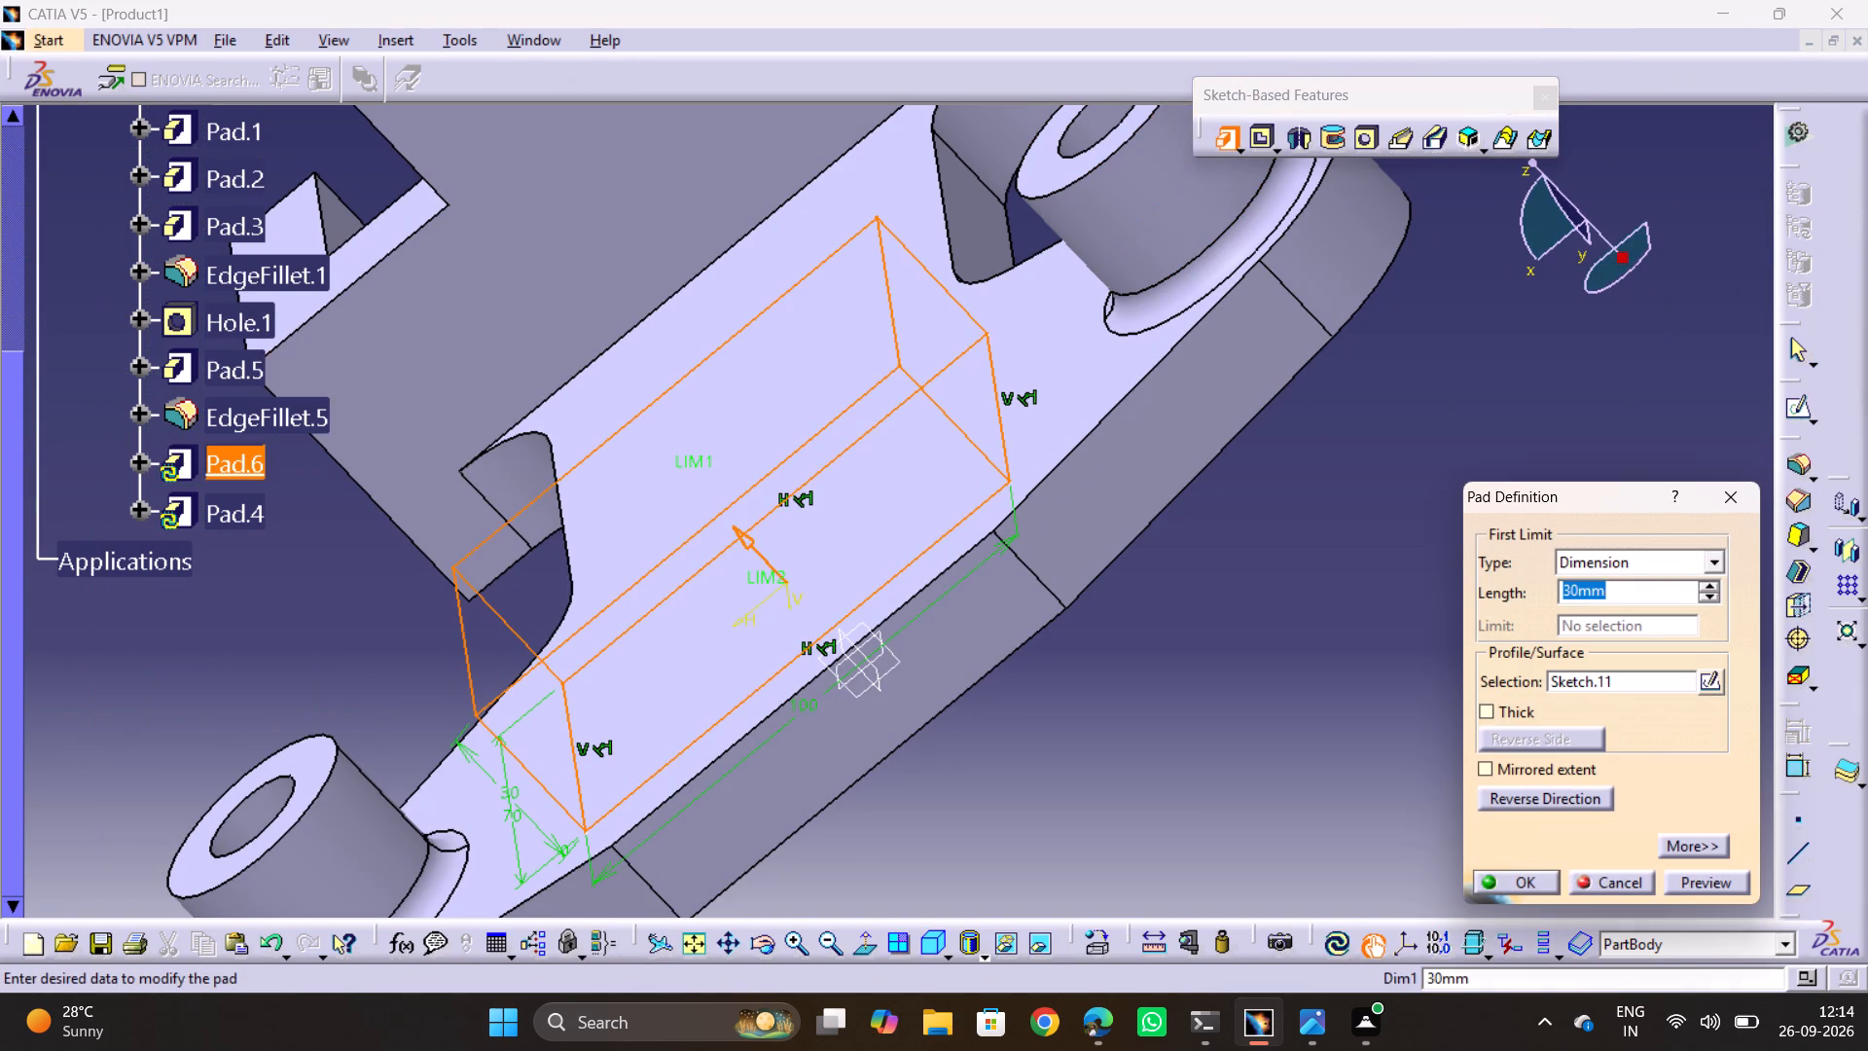
pyautogui.write('100')
pyautogui.press('Return')
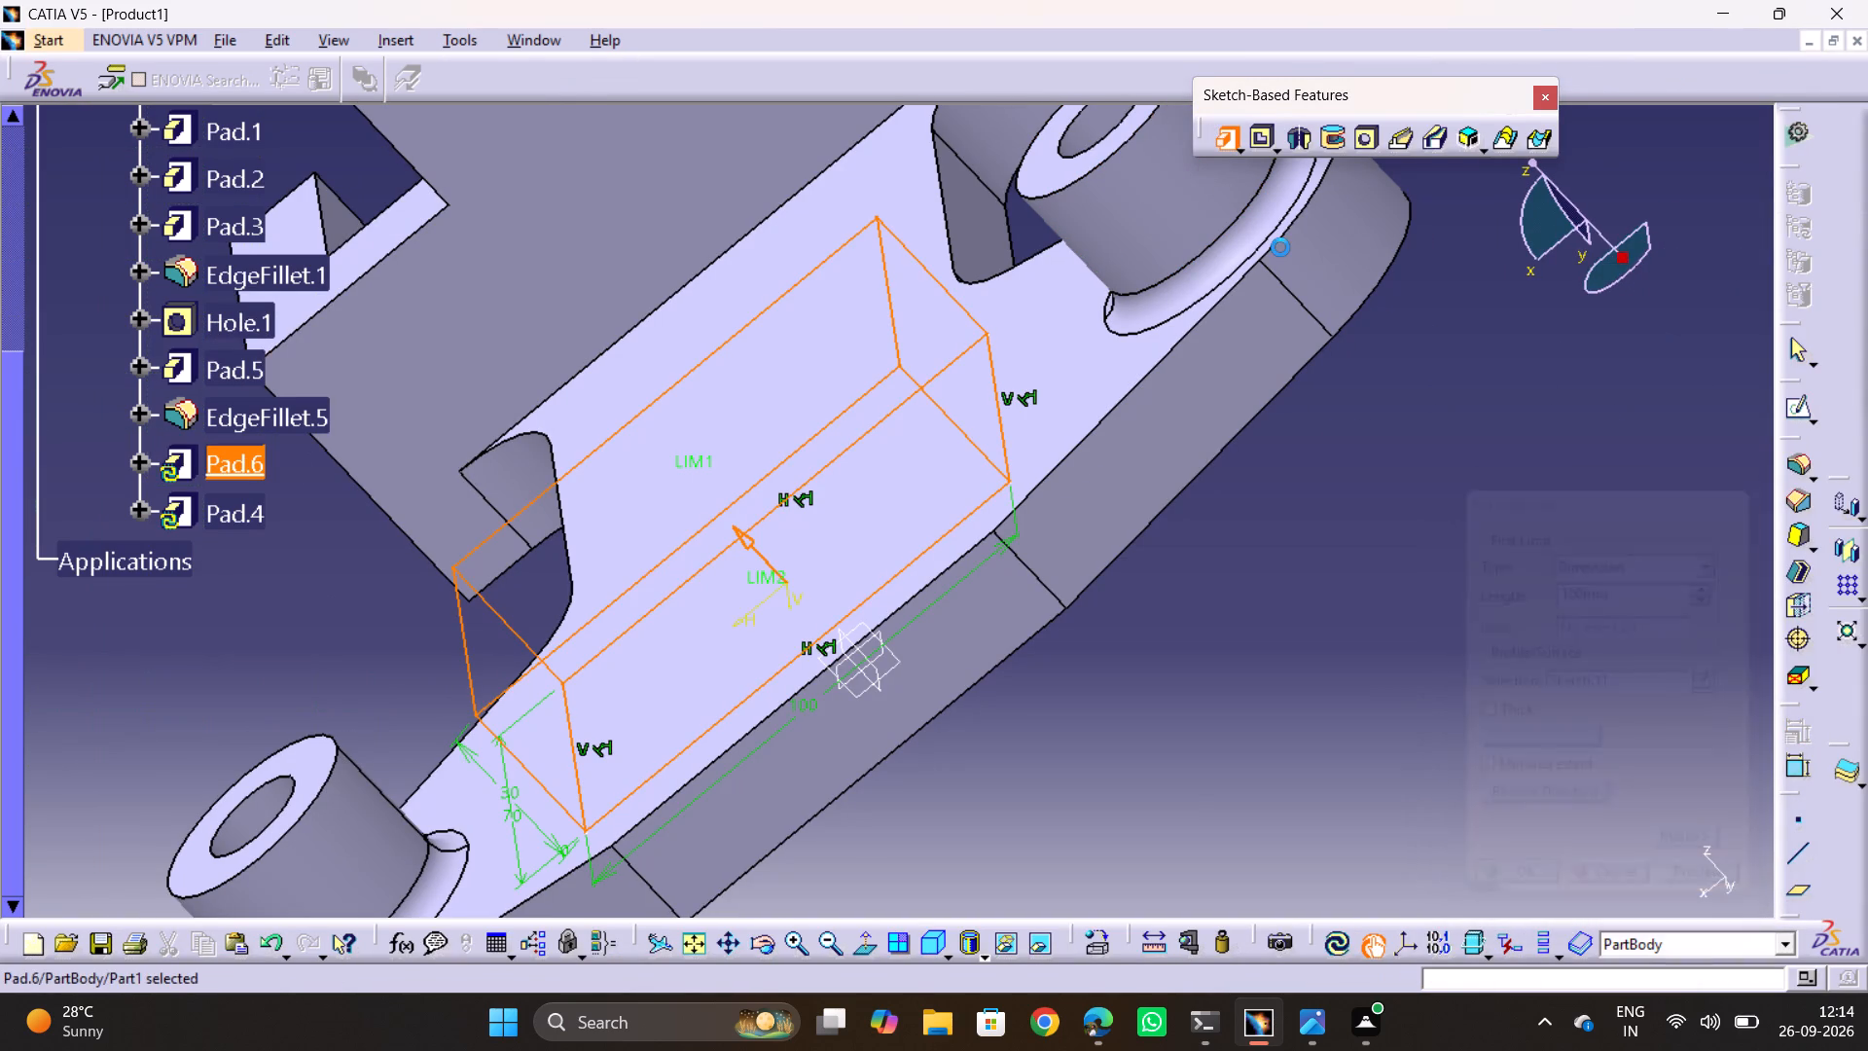
pyautogui.click(1543, 494)
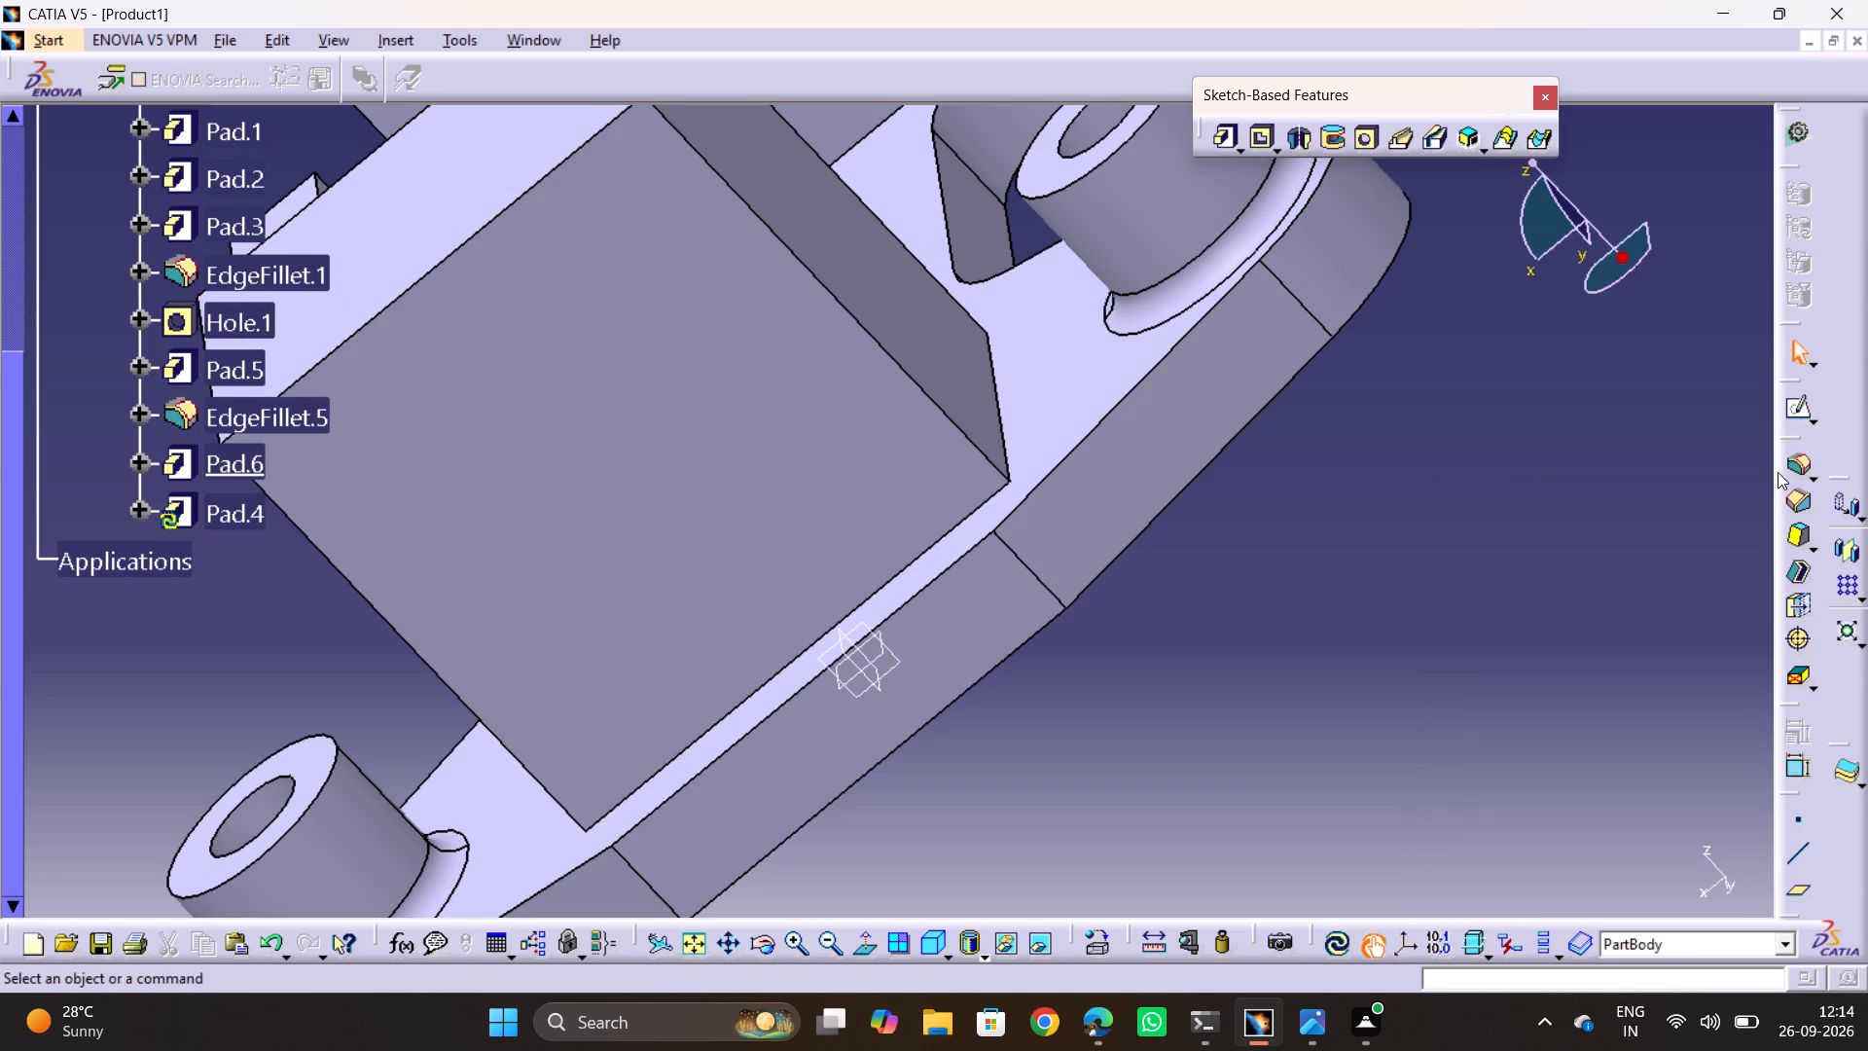
# Apply a 10 mm edge fillet to the block's two side edges where they meet the plate.
pyautogui.click(1808, 467)
pyautogui.click(1706, 481)
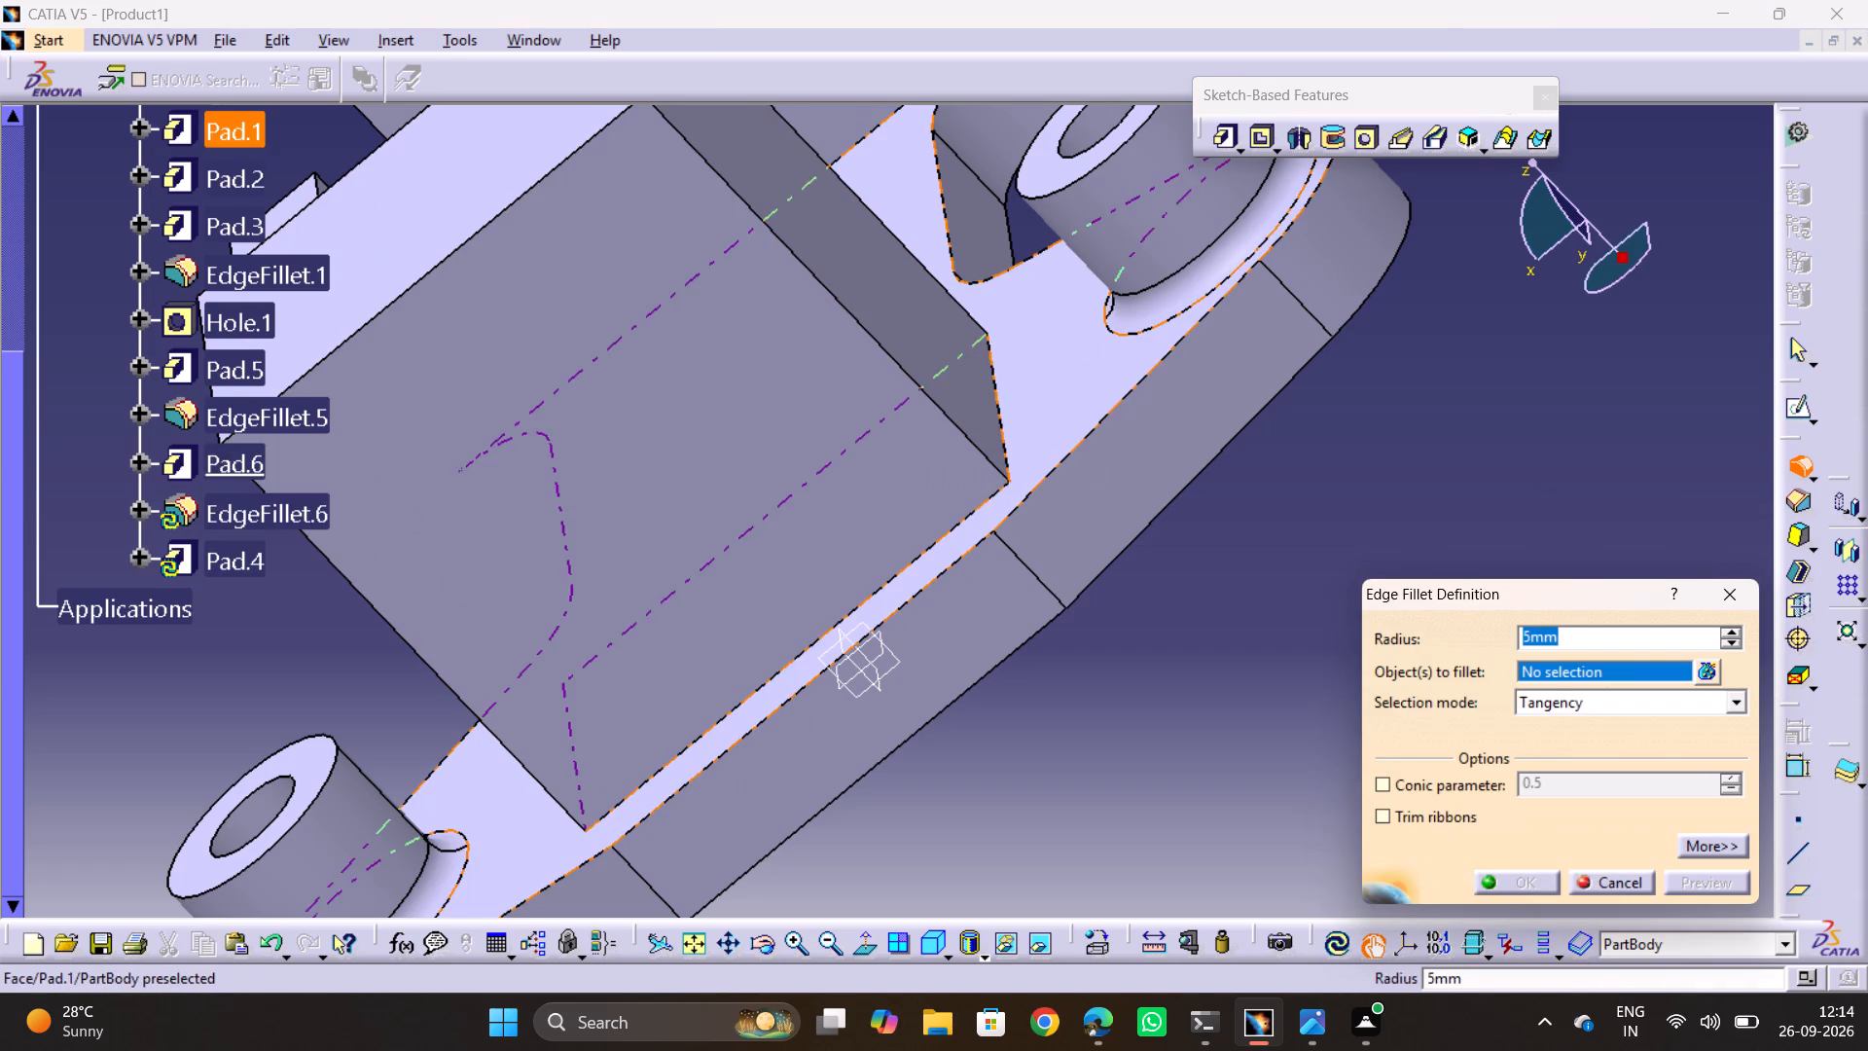
pyautogui.click(1003, 415)
pyautogui.moveTo(518, 469); pyautogui.dragTo(552, 375, button='middle')
pyautogui.moveTo(518, 469); pyautogui.dragTo(552, 375)
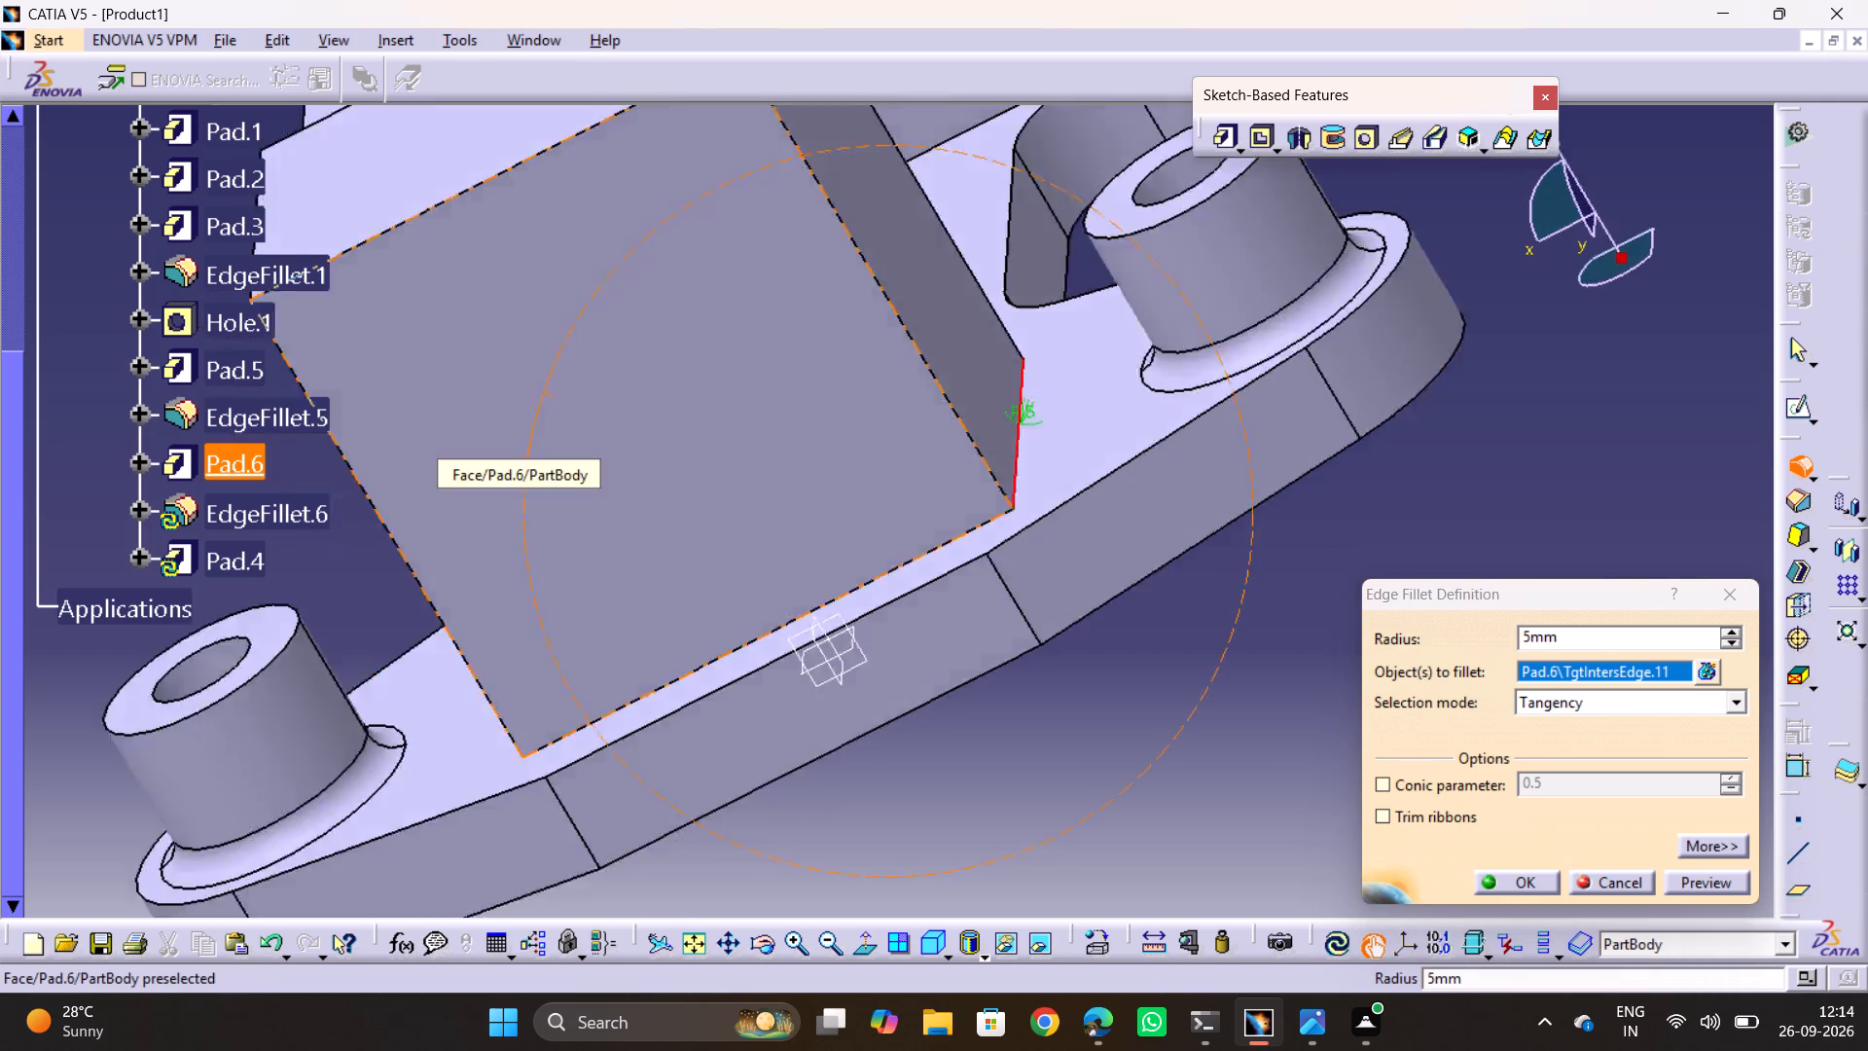
pyautogui.moveTo(552, 375); pyautogui.dragTo(698, 338)
pyautogui.moveTo(552, 375); pyautogui.dragTo(698, 339, button='middle')
pyautogui.click(499, 546)
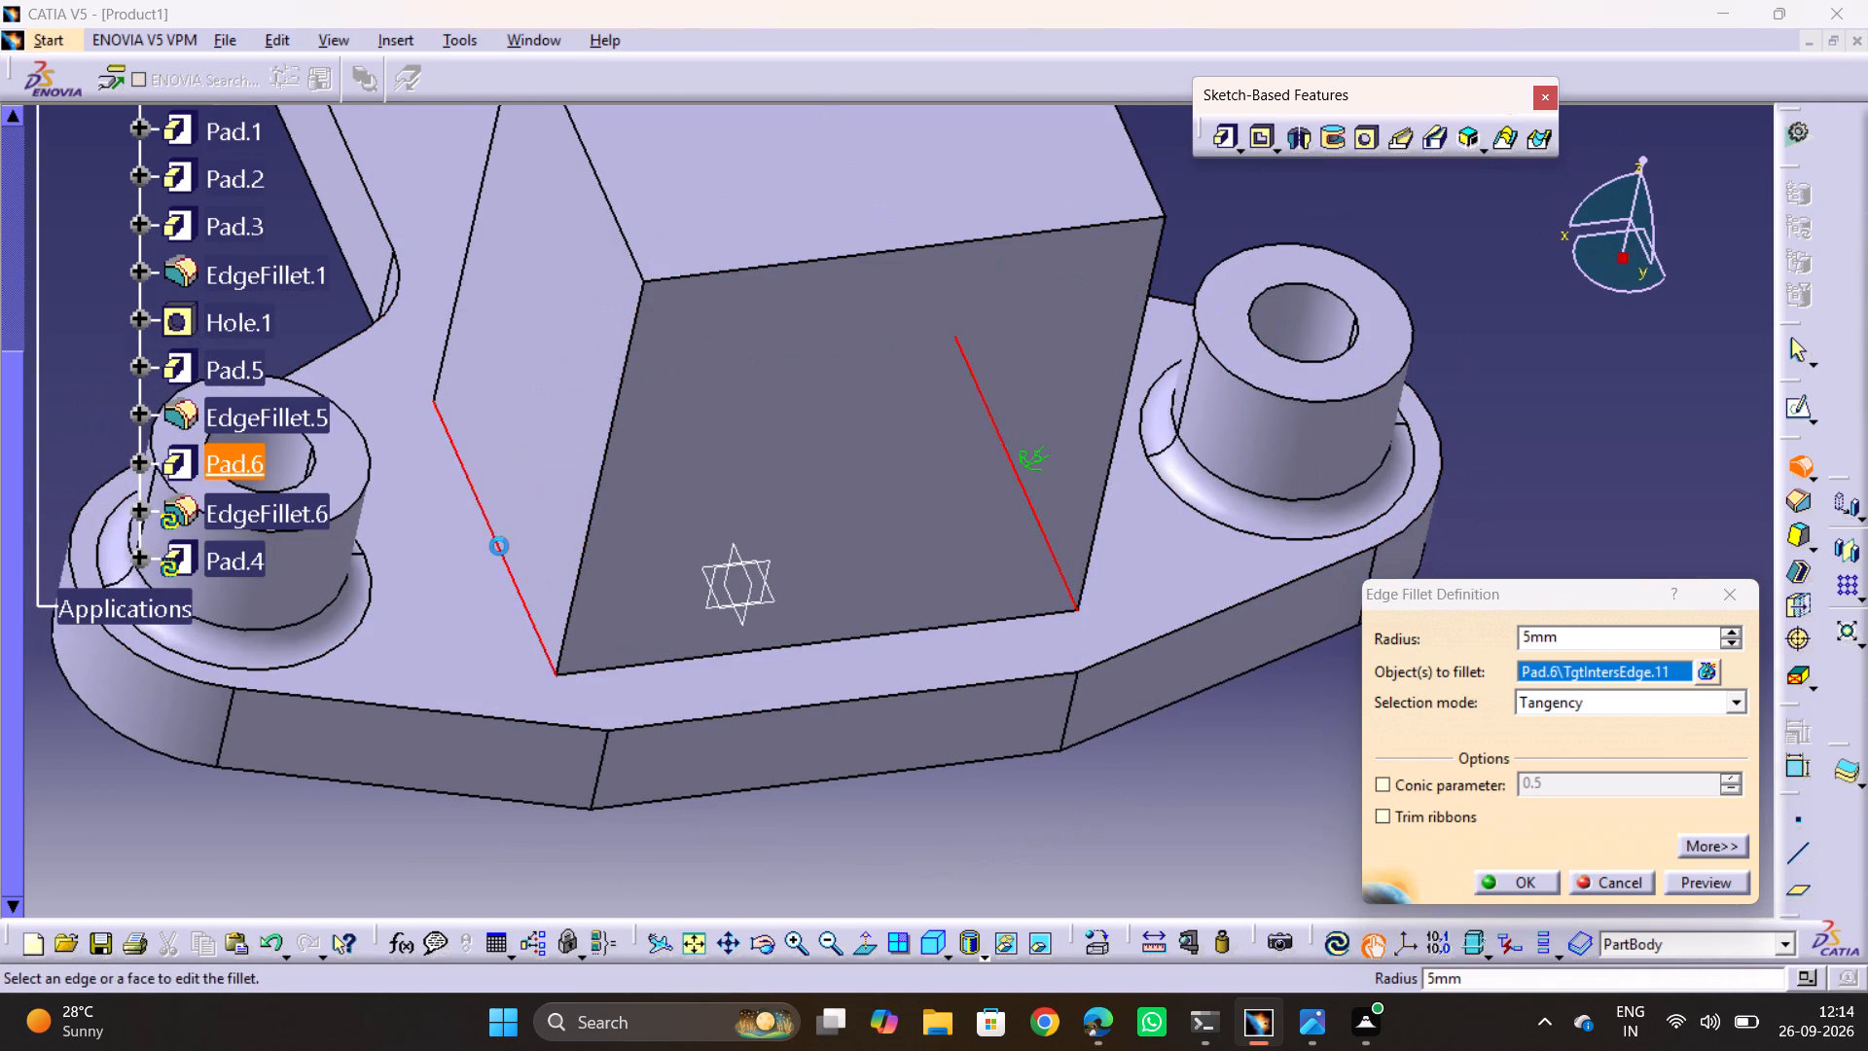
pyautogui.write('10')
pyautogui.press('Return')
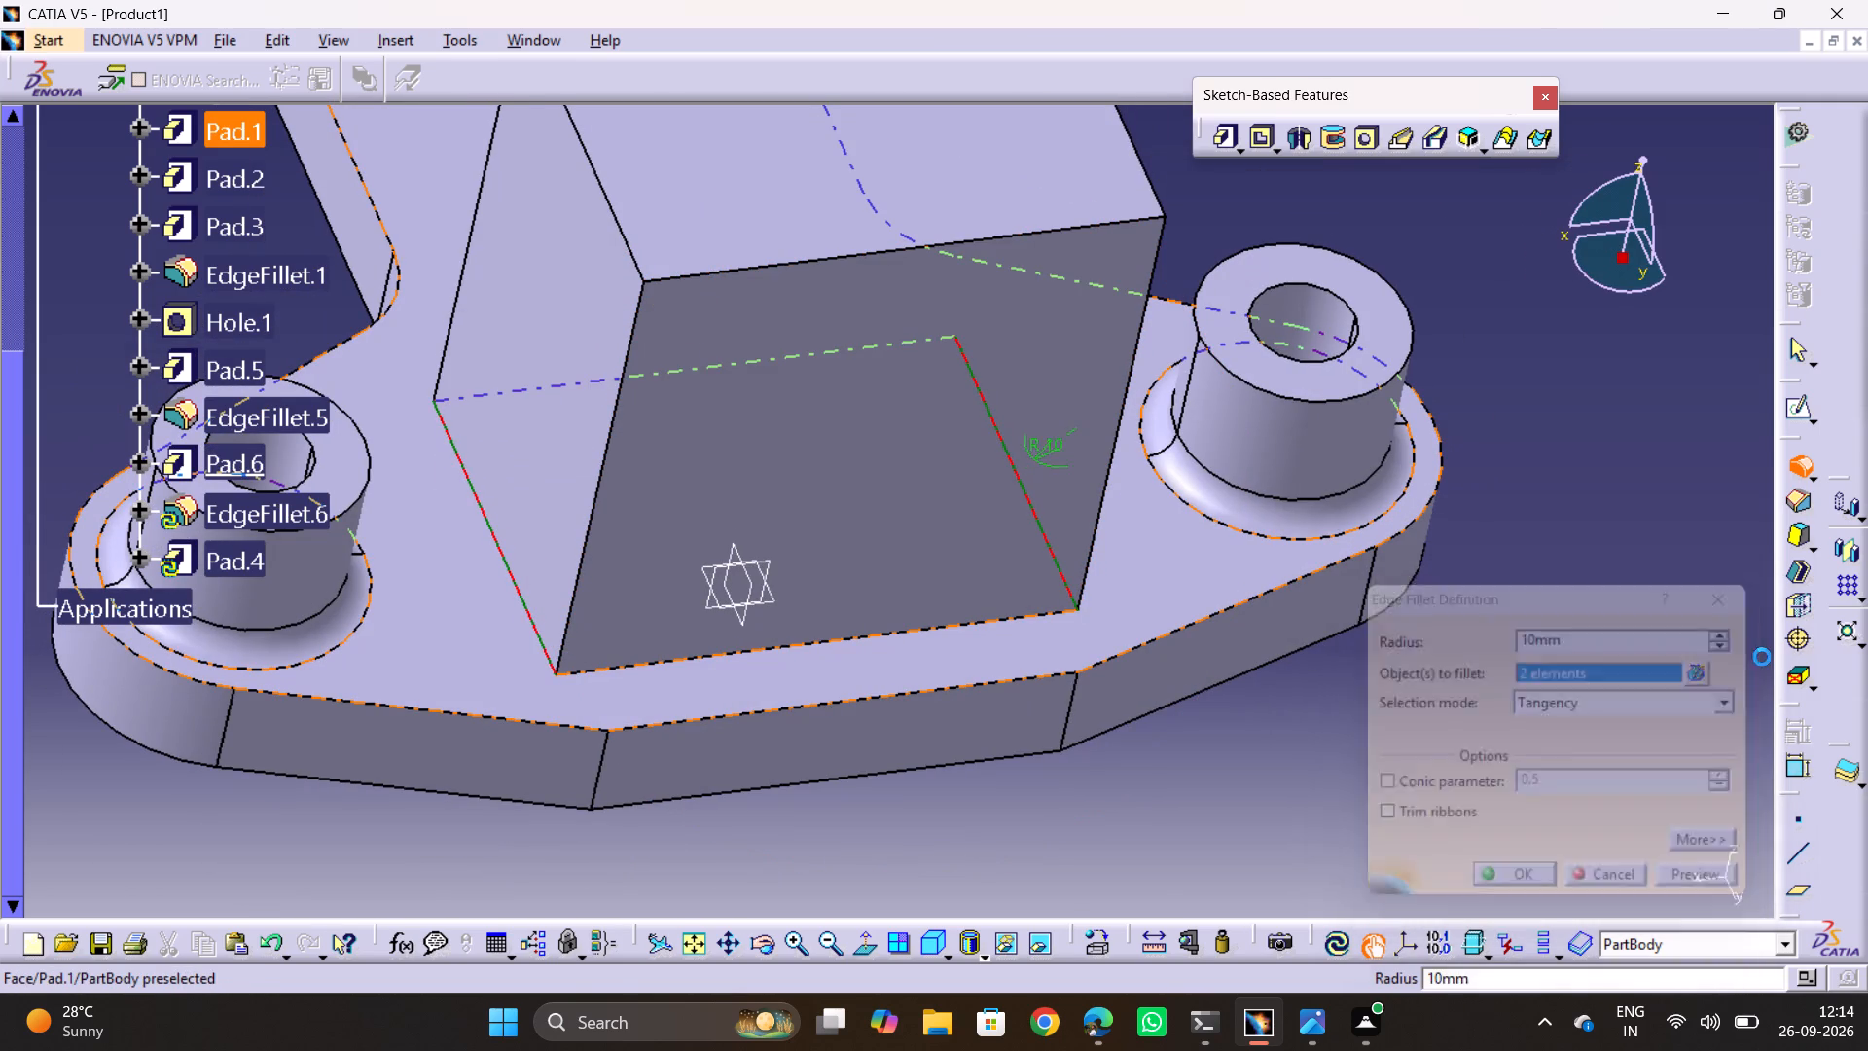
pyautogui.click(1601, 664)
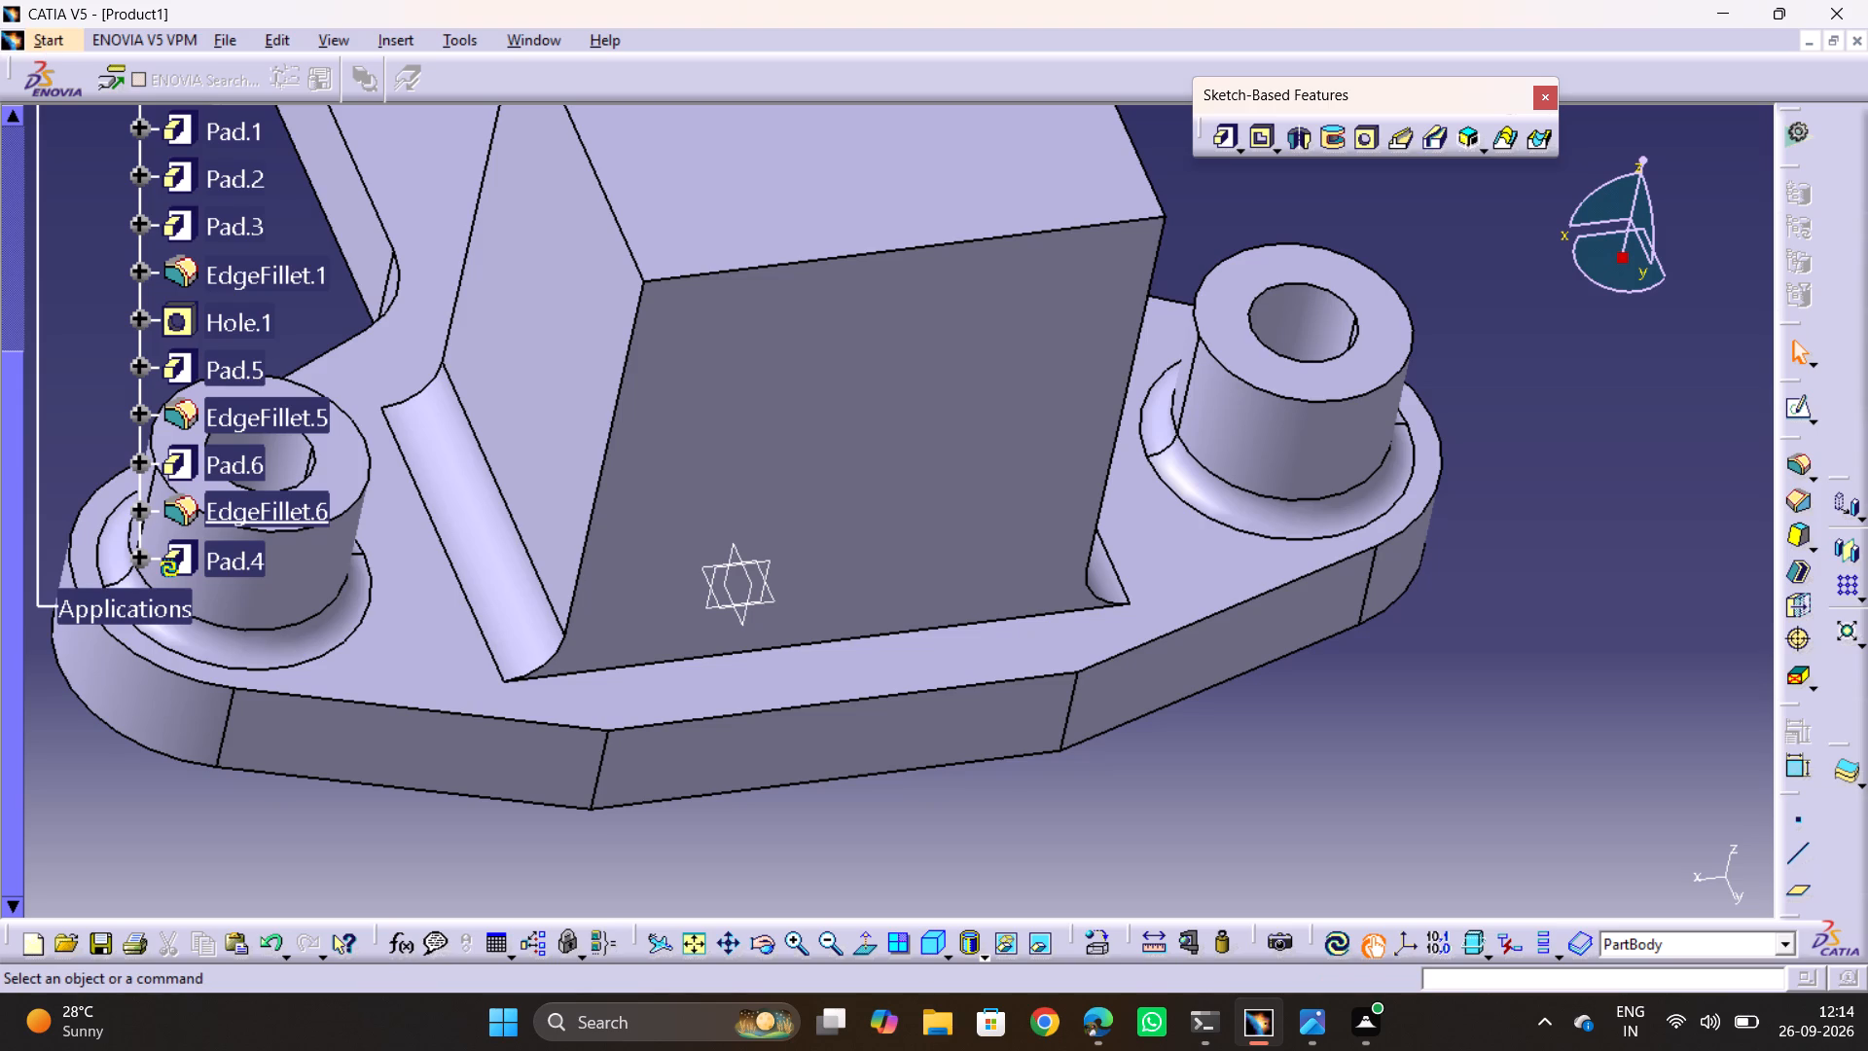
# Save the part C23.
pyautogui.hotkey('ctrl', 's')
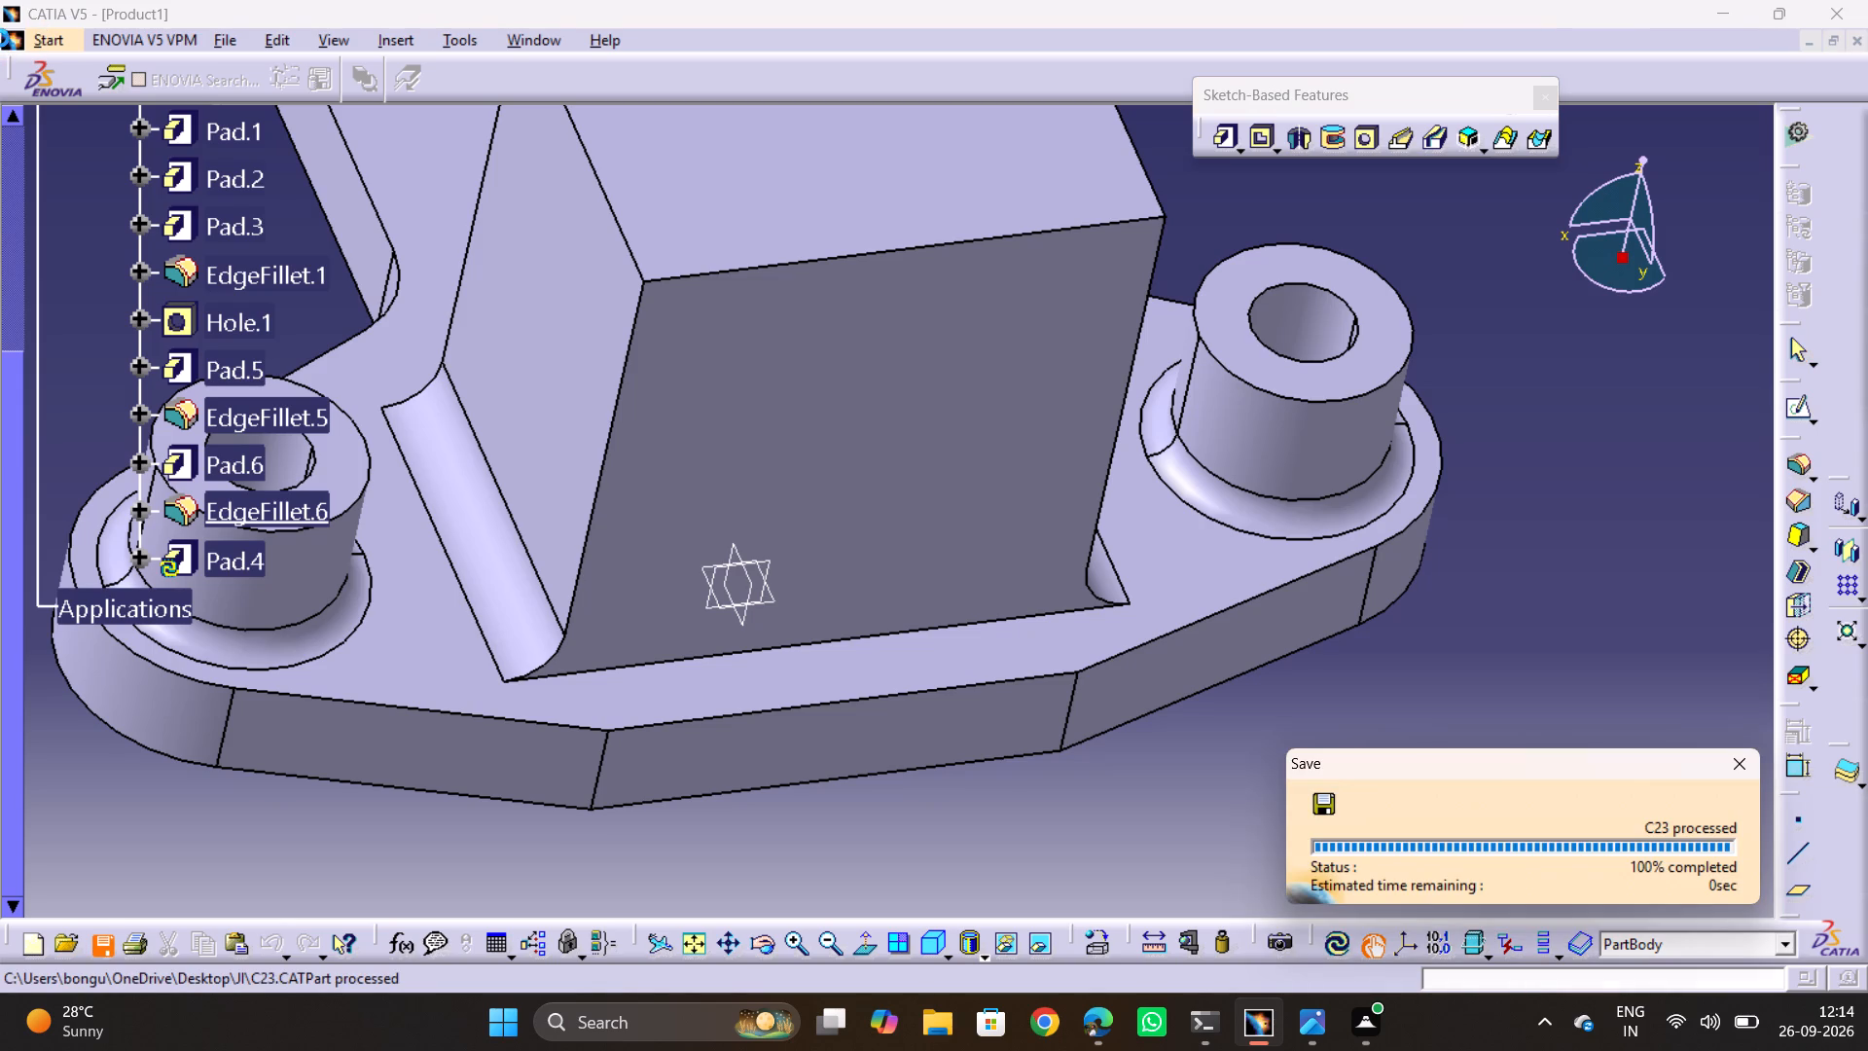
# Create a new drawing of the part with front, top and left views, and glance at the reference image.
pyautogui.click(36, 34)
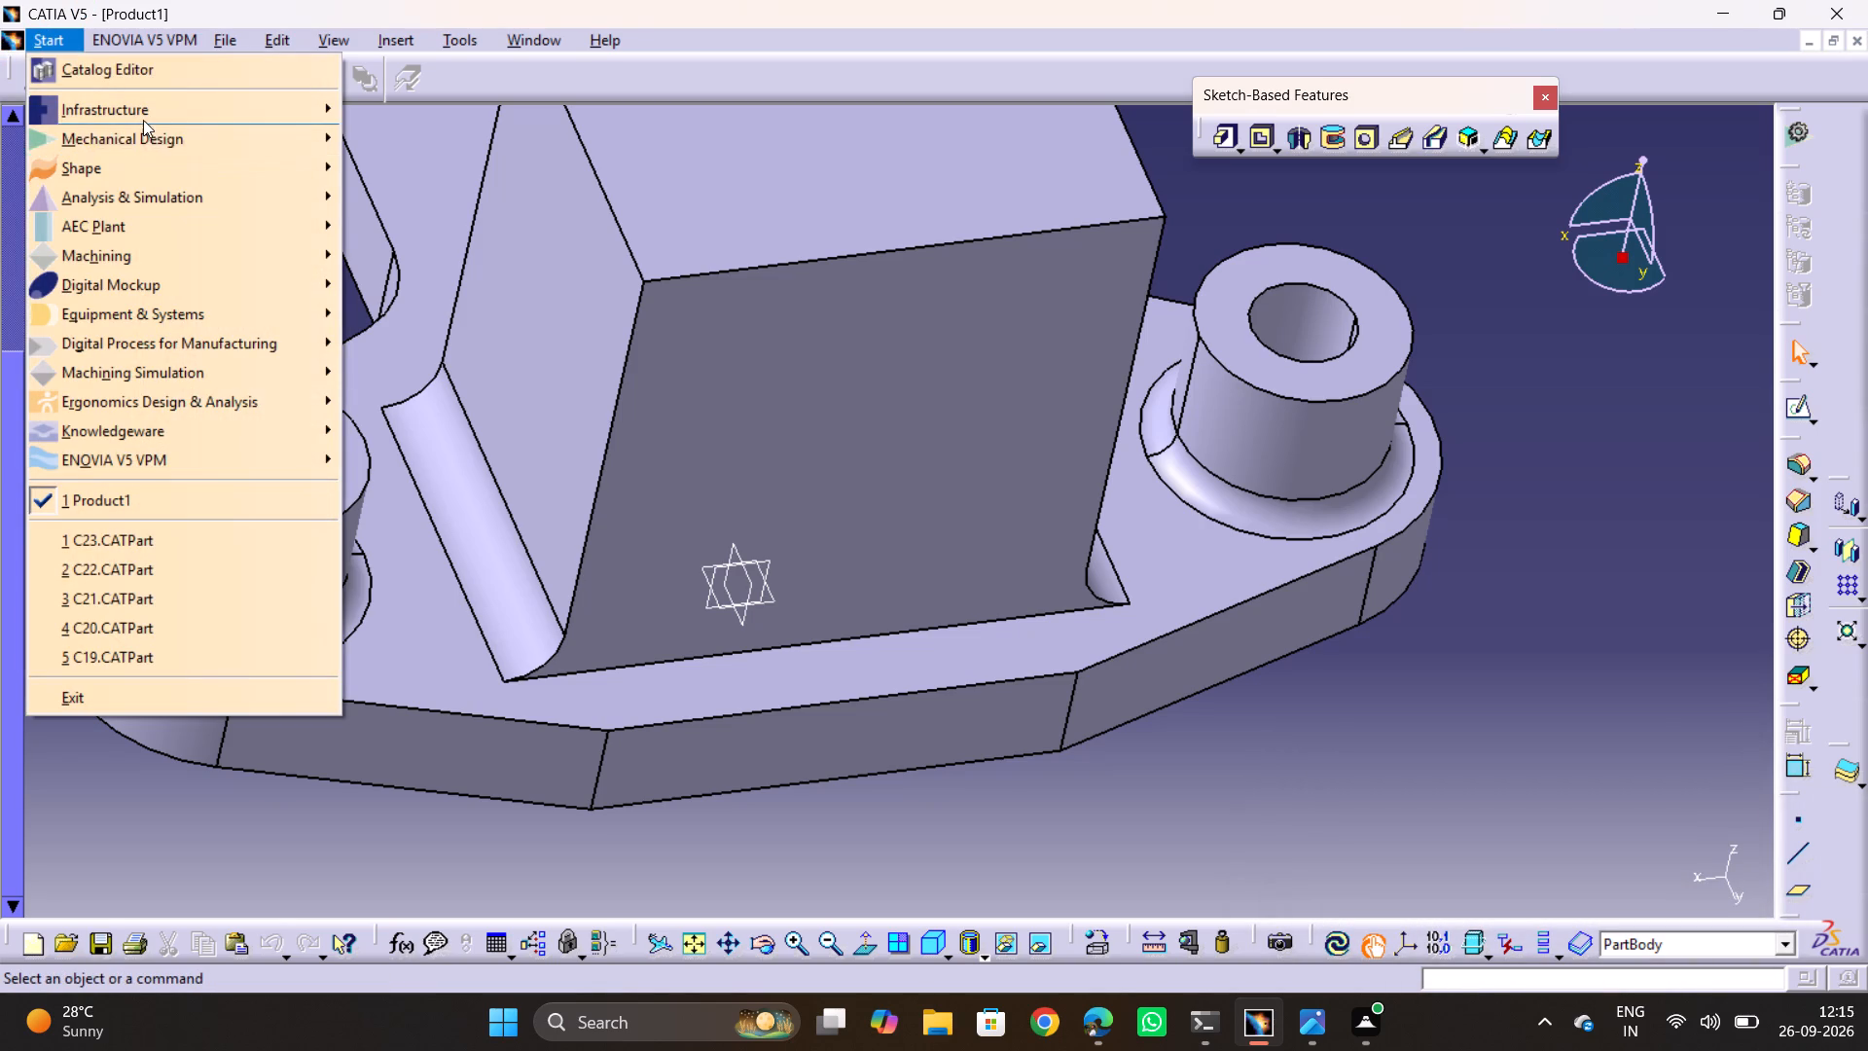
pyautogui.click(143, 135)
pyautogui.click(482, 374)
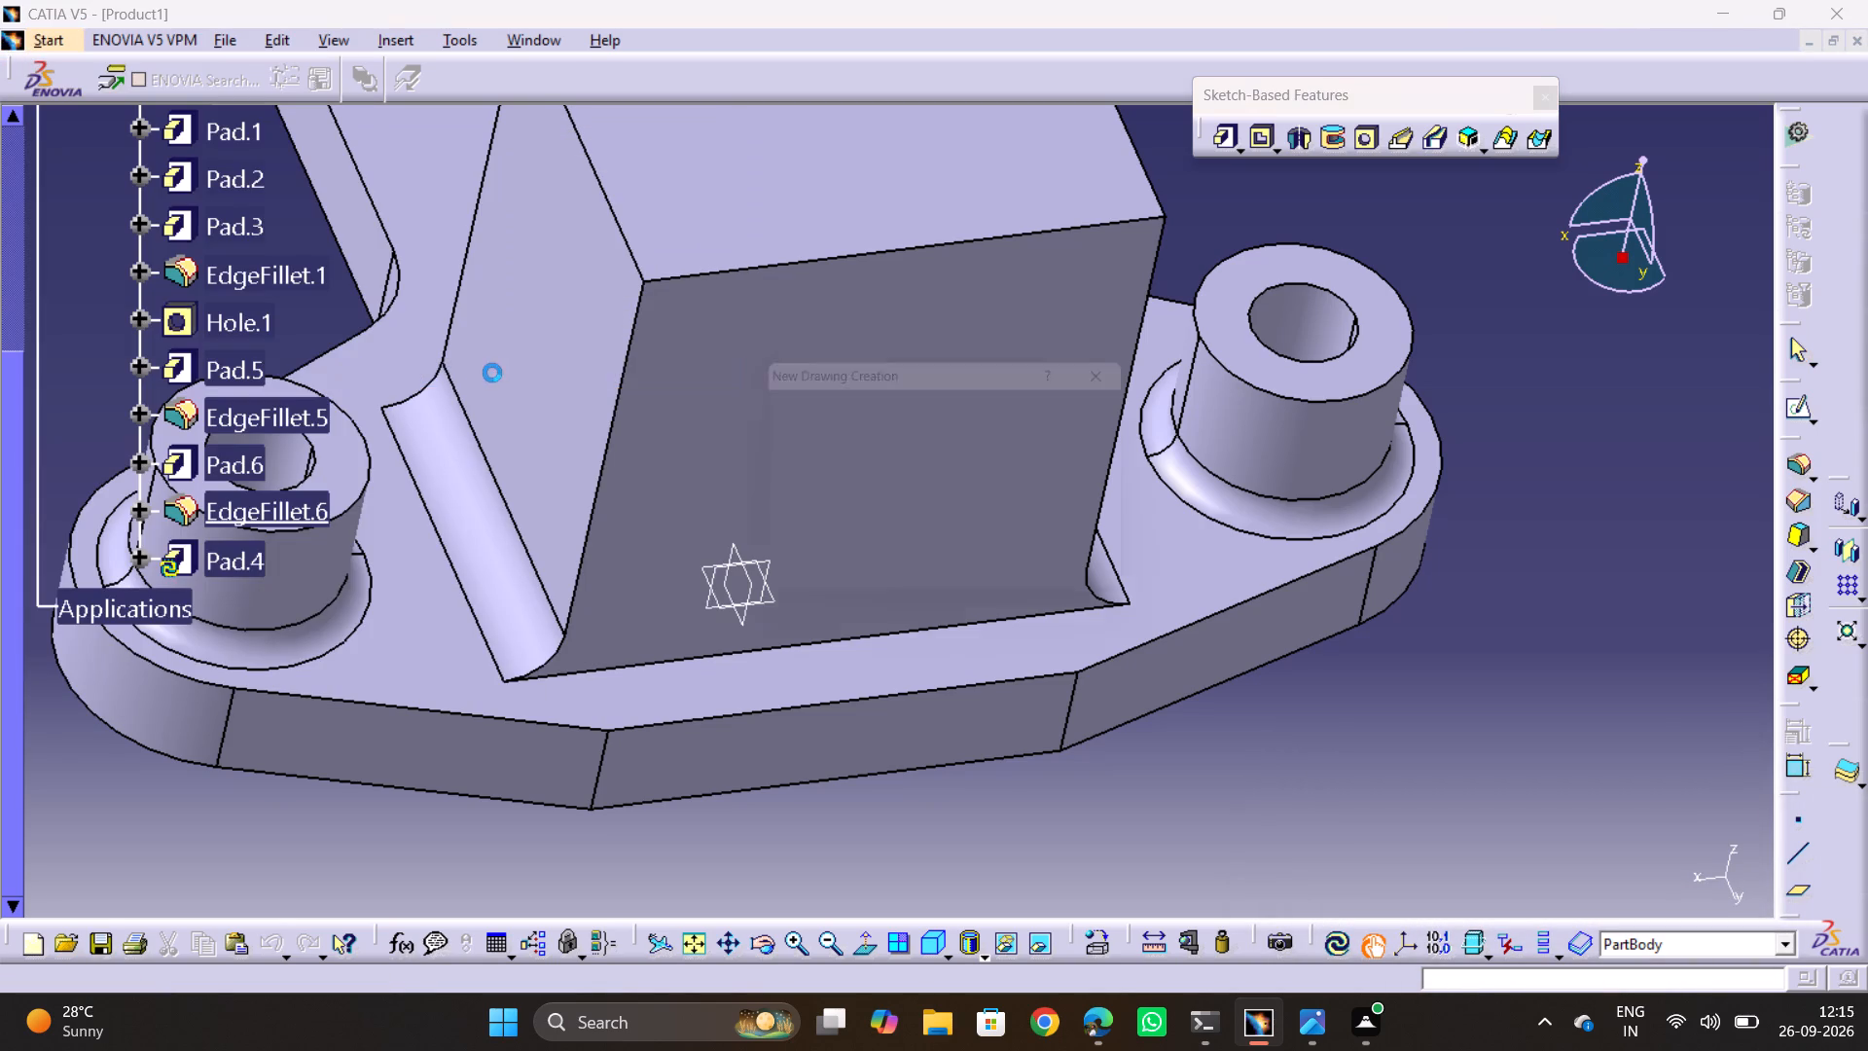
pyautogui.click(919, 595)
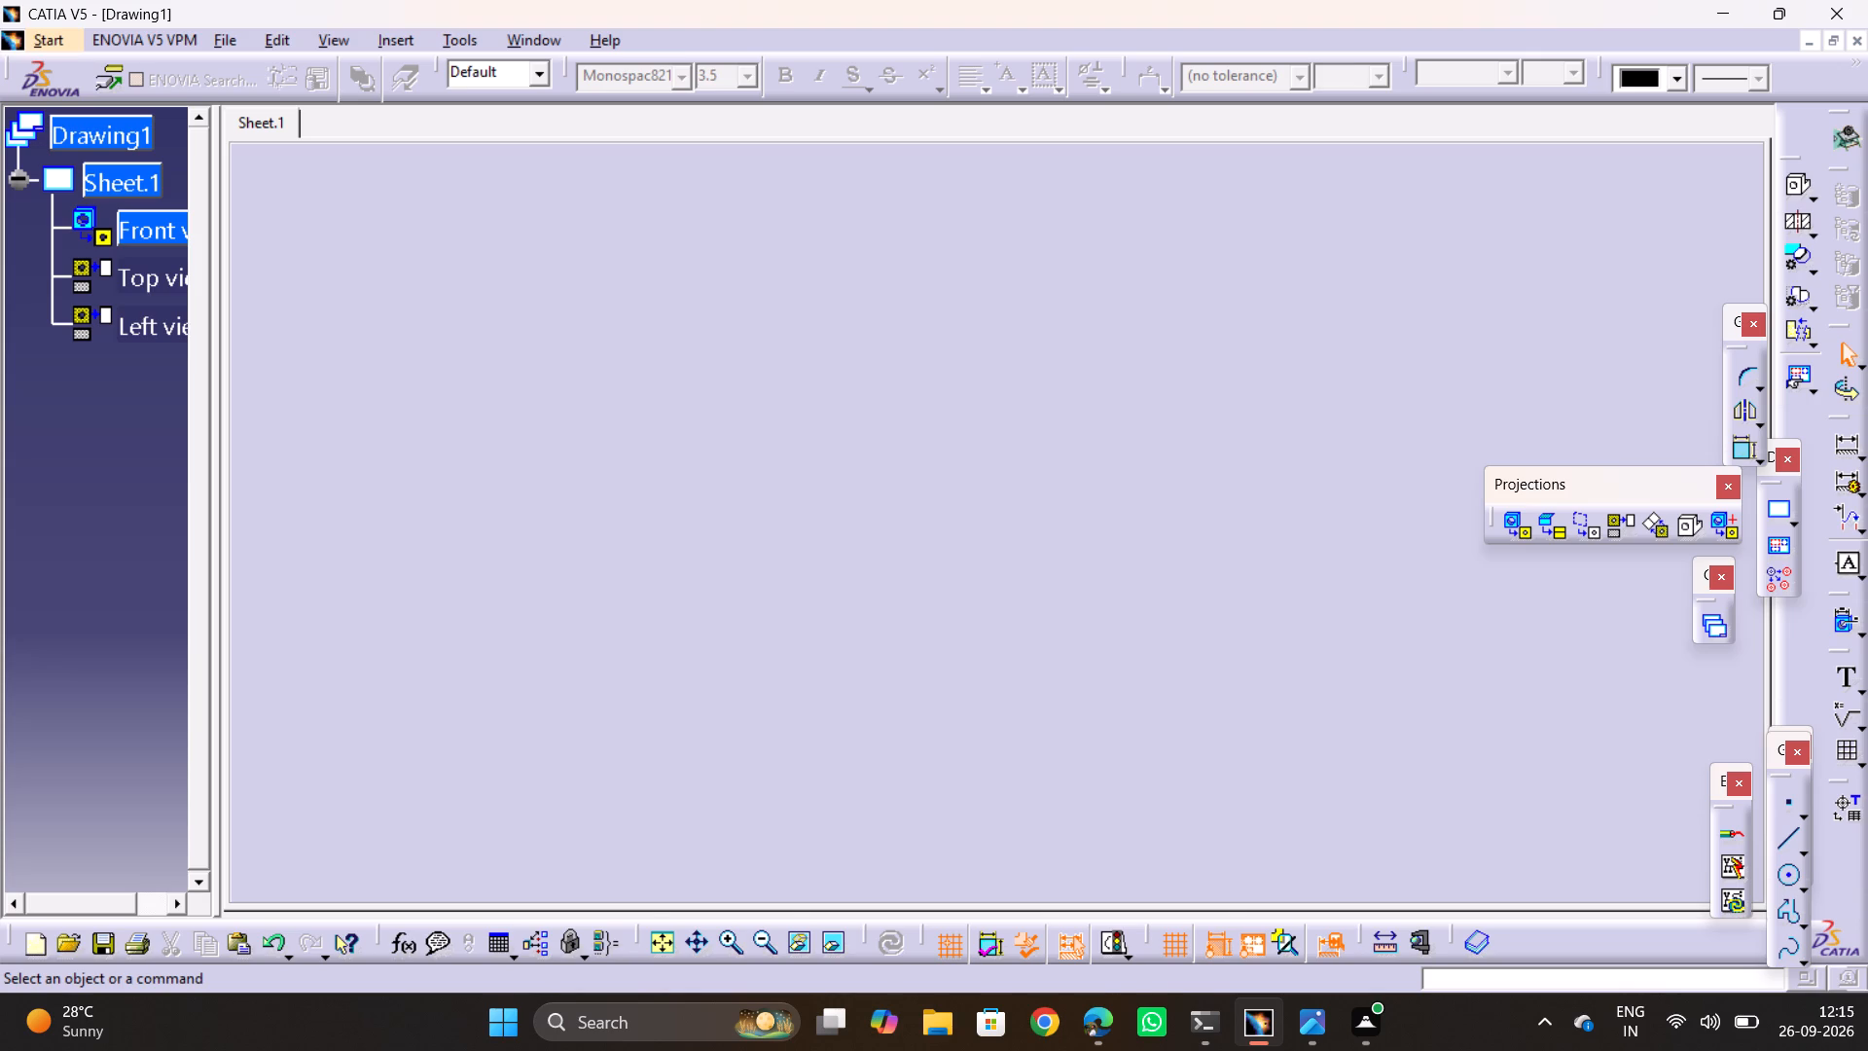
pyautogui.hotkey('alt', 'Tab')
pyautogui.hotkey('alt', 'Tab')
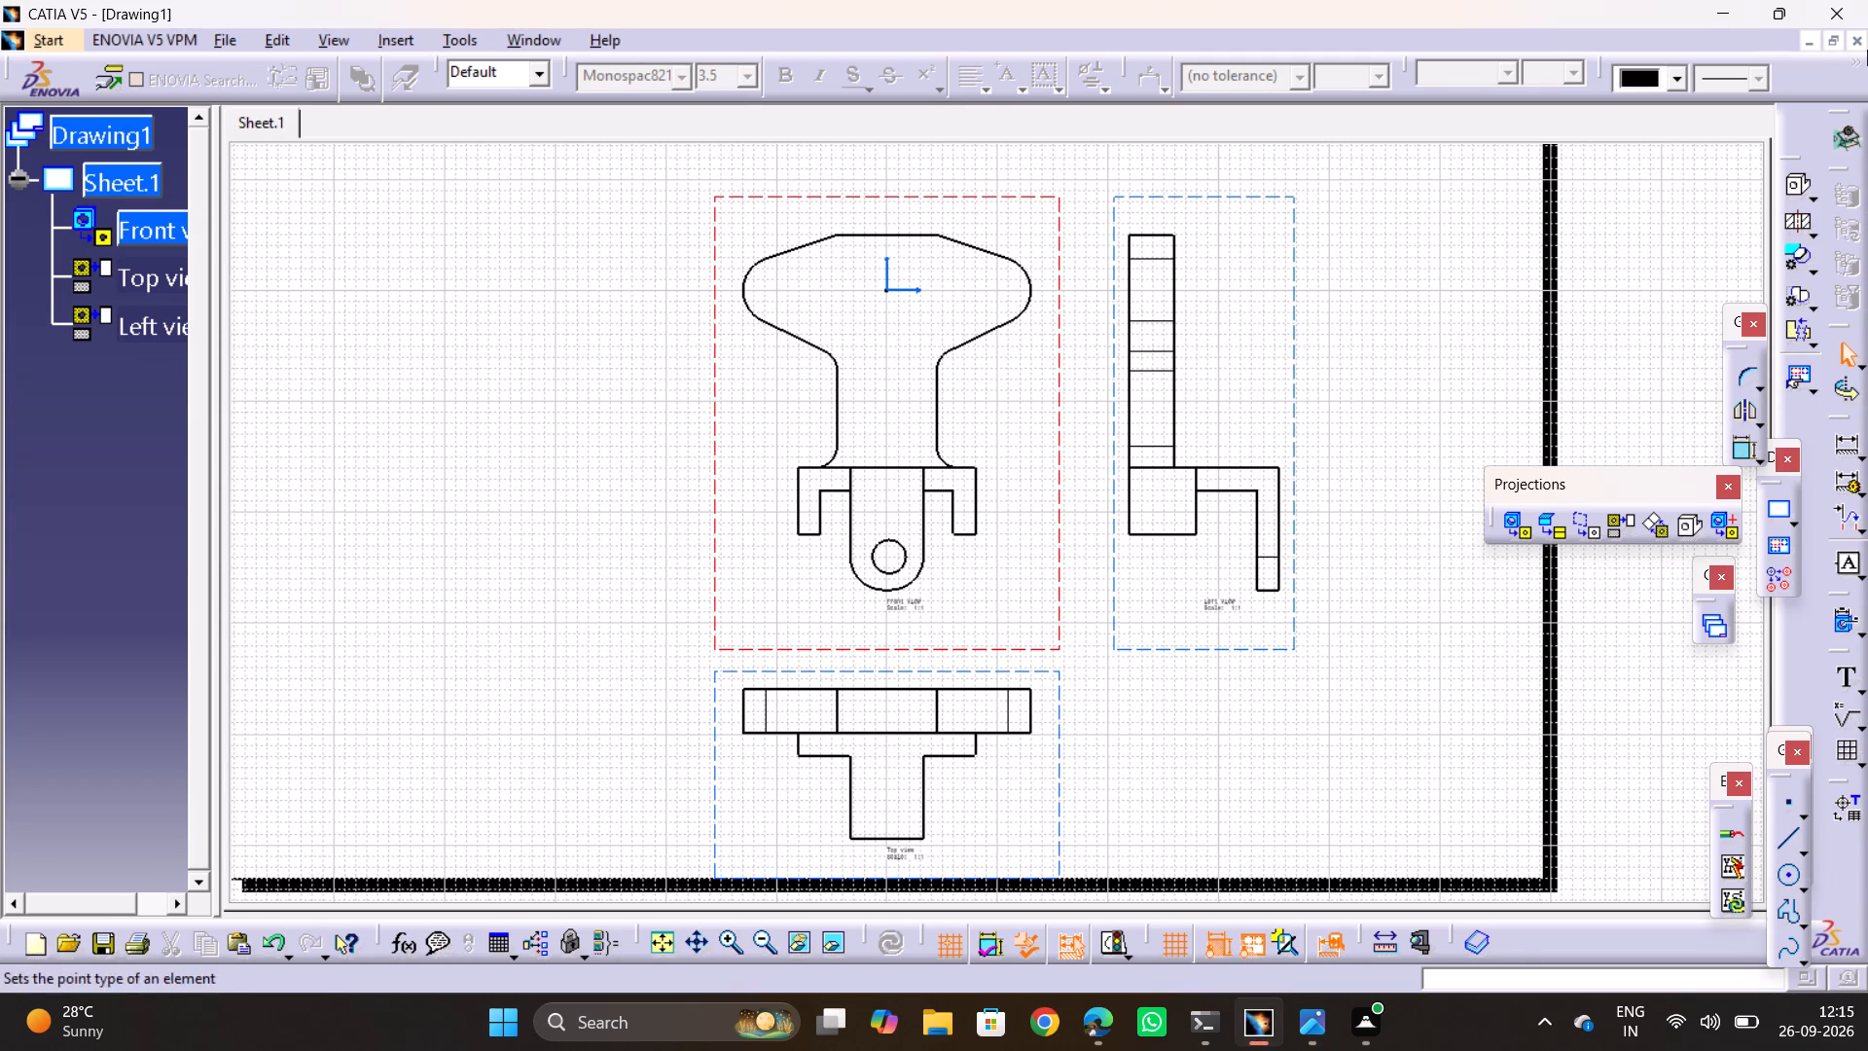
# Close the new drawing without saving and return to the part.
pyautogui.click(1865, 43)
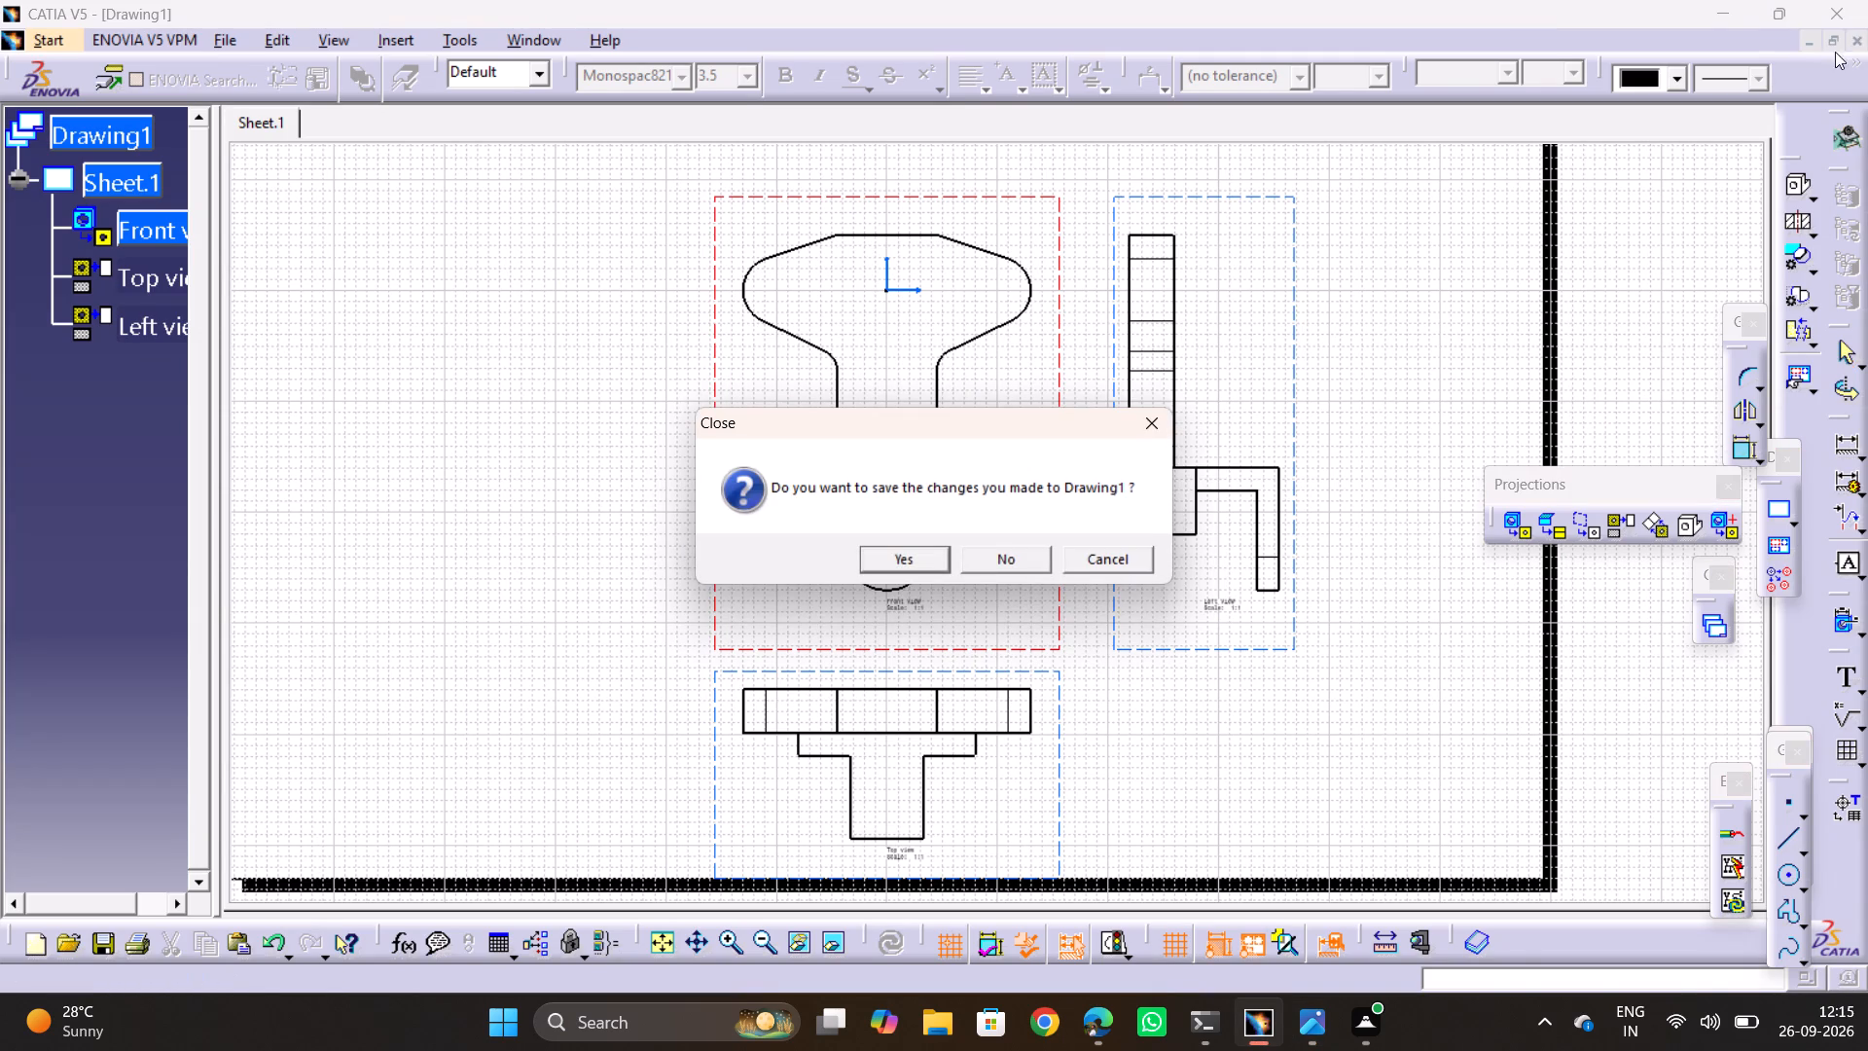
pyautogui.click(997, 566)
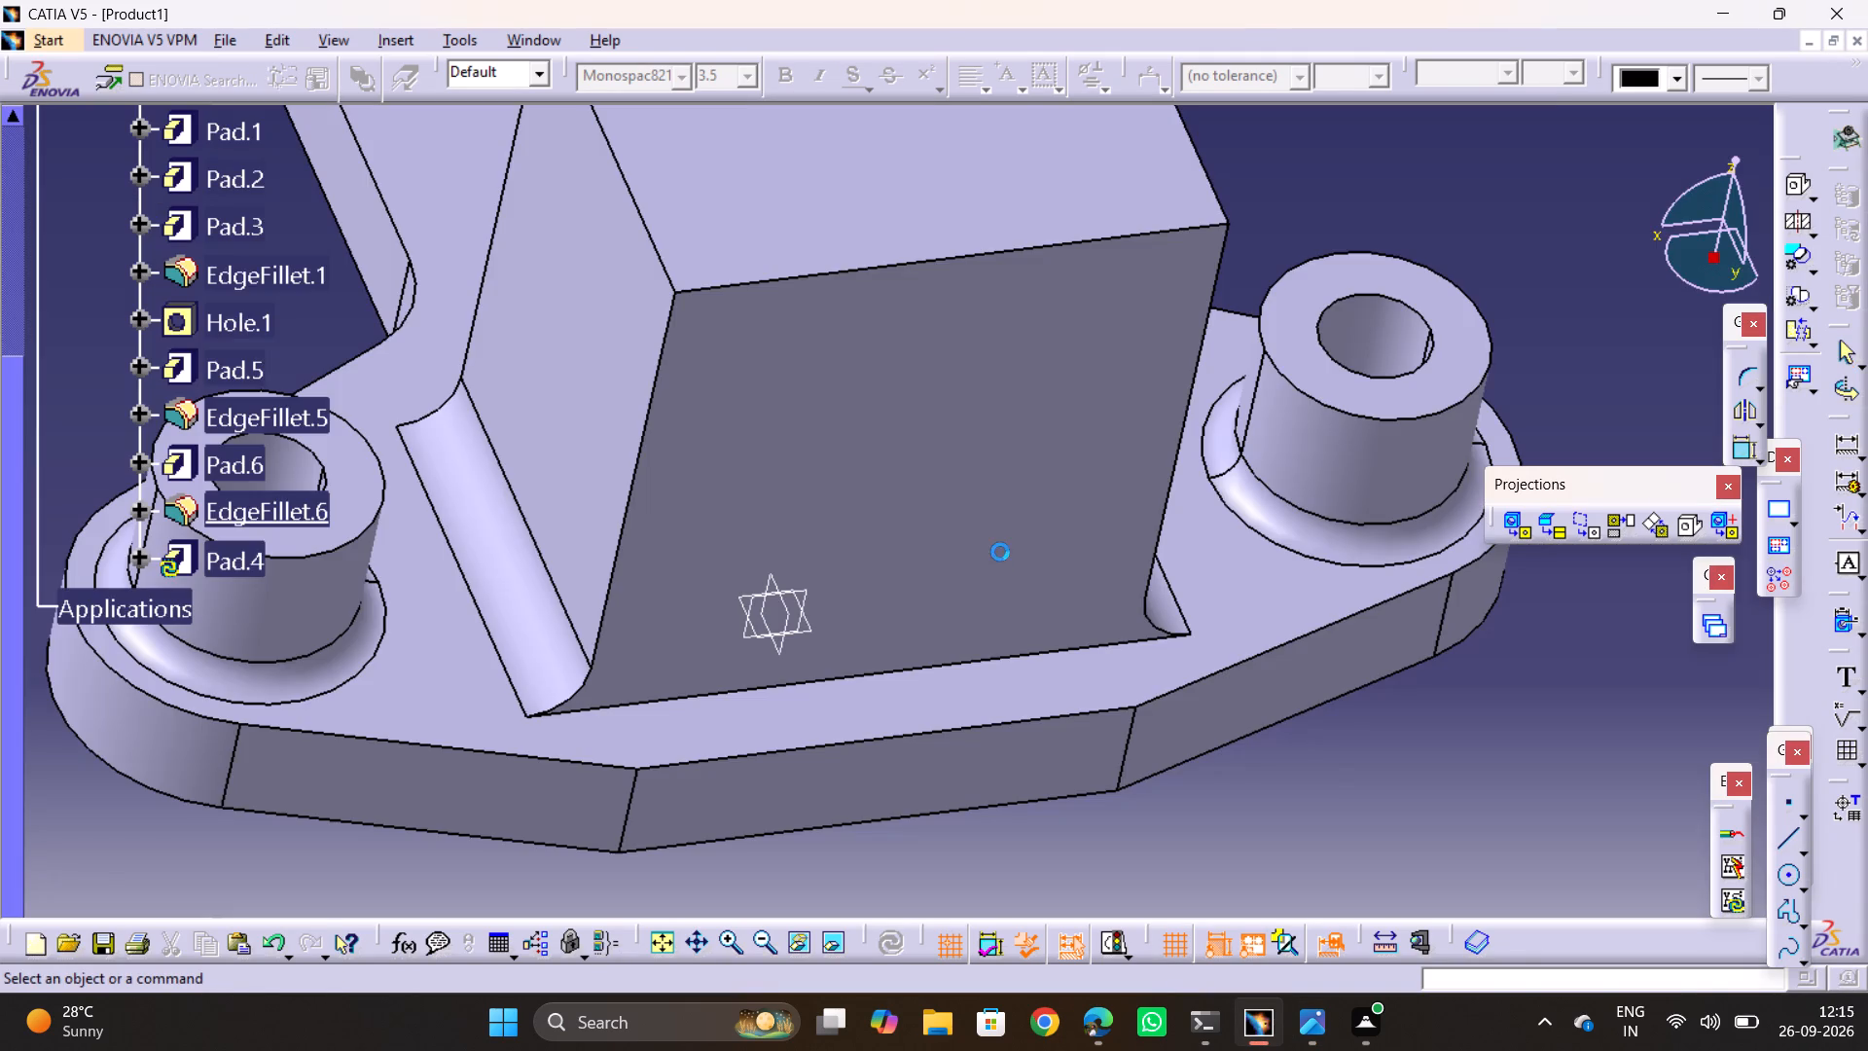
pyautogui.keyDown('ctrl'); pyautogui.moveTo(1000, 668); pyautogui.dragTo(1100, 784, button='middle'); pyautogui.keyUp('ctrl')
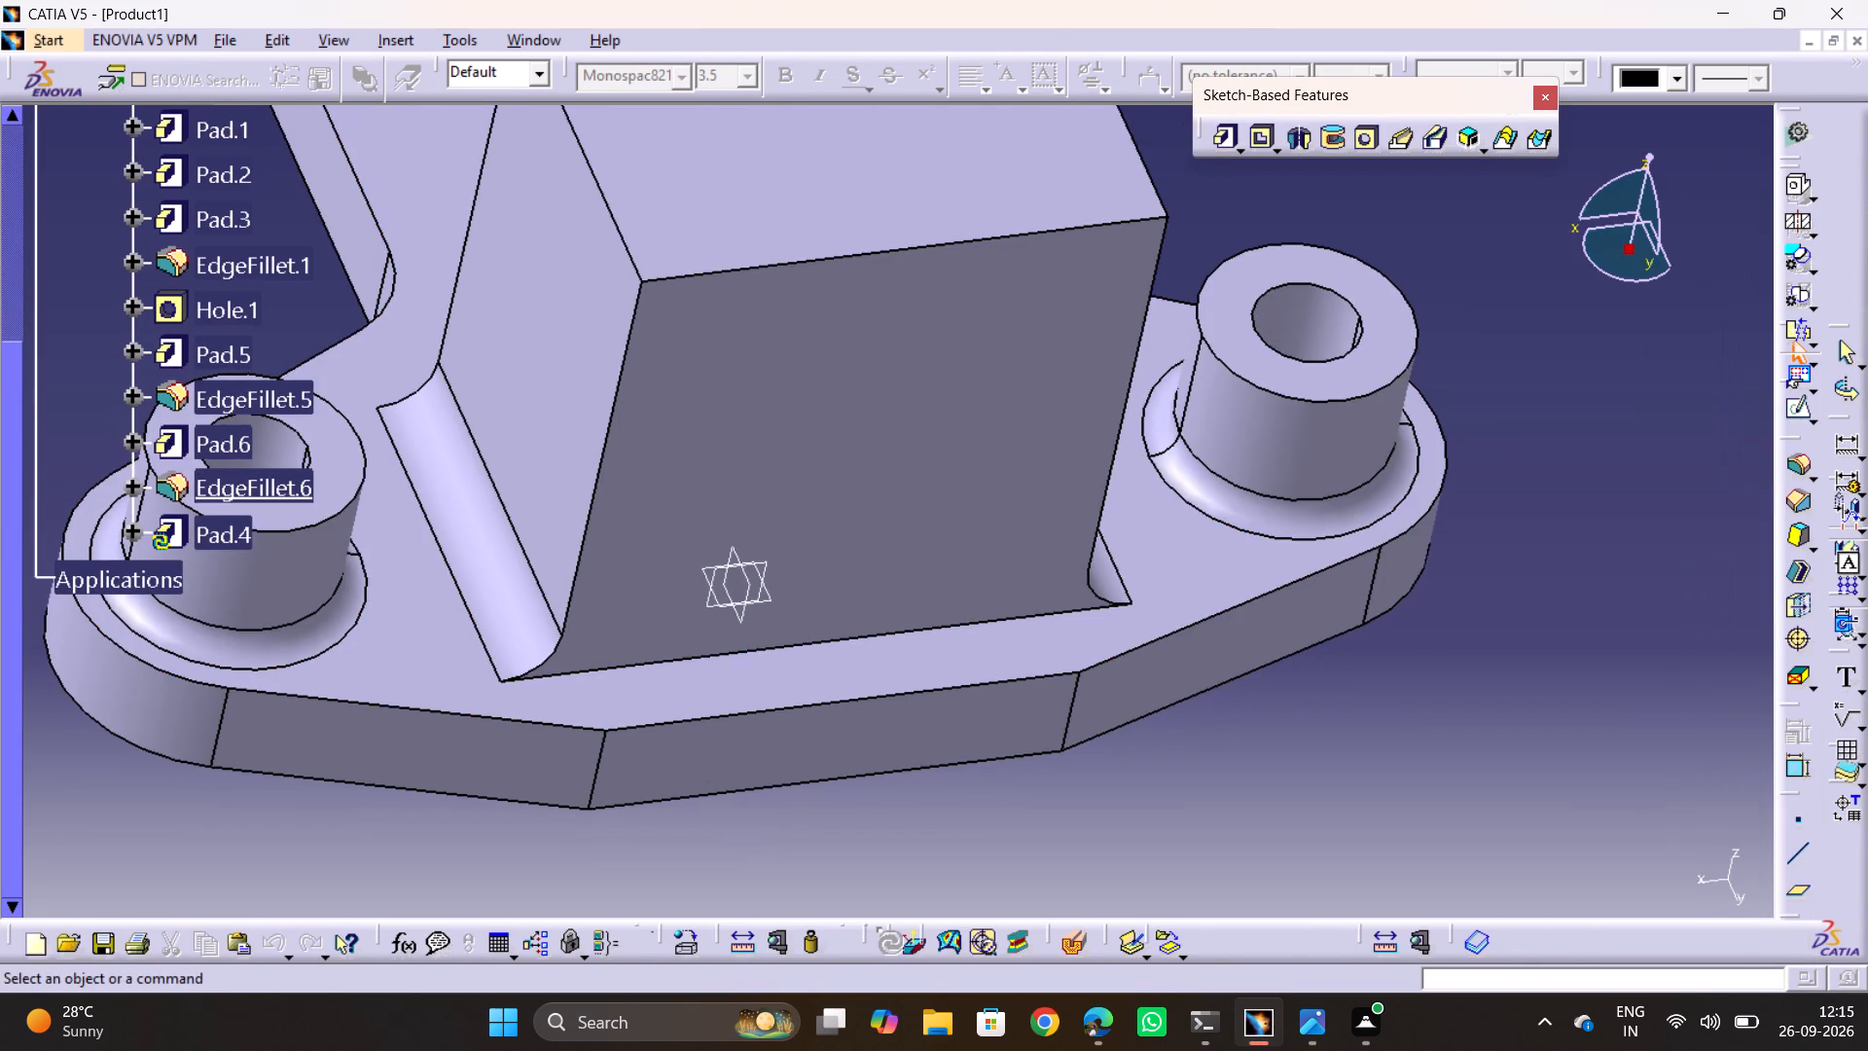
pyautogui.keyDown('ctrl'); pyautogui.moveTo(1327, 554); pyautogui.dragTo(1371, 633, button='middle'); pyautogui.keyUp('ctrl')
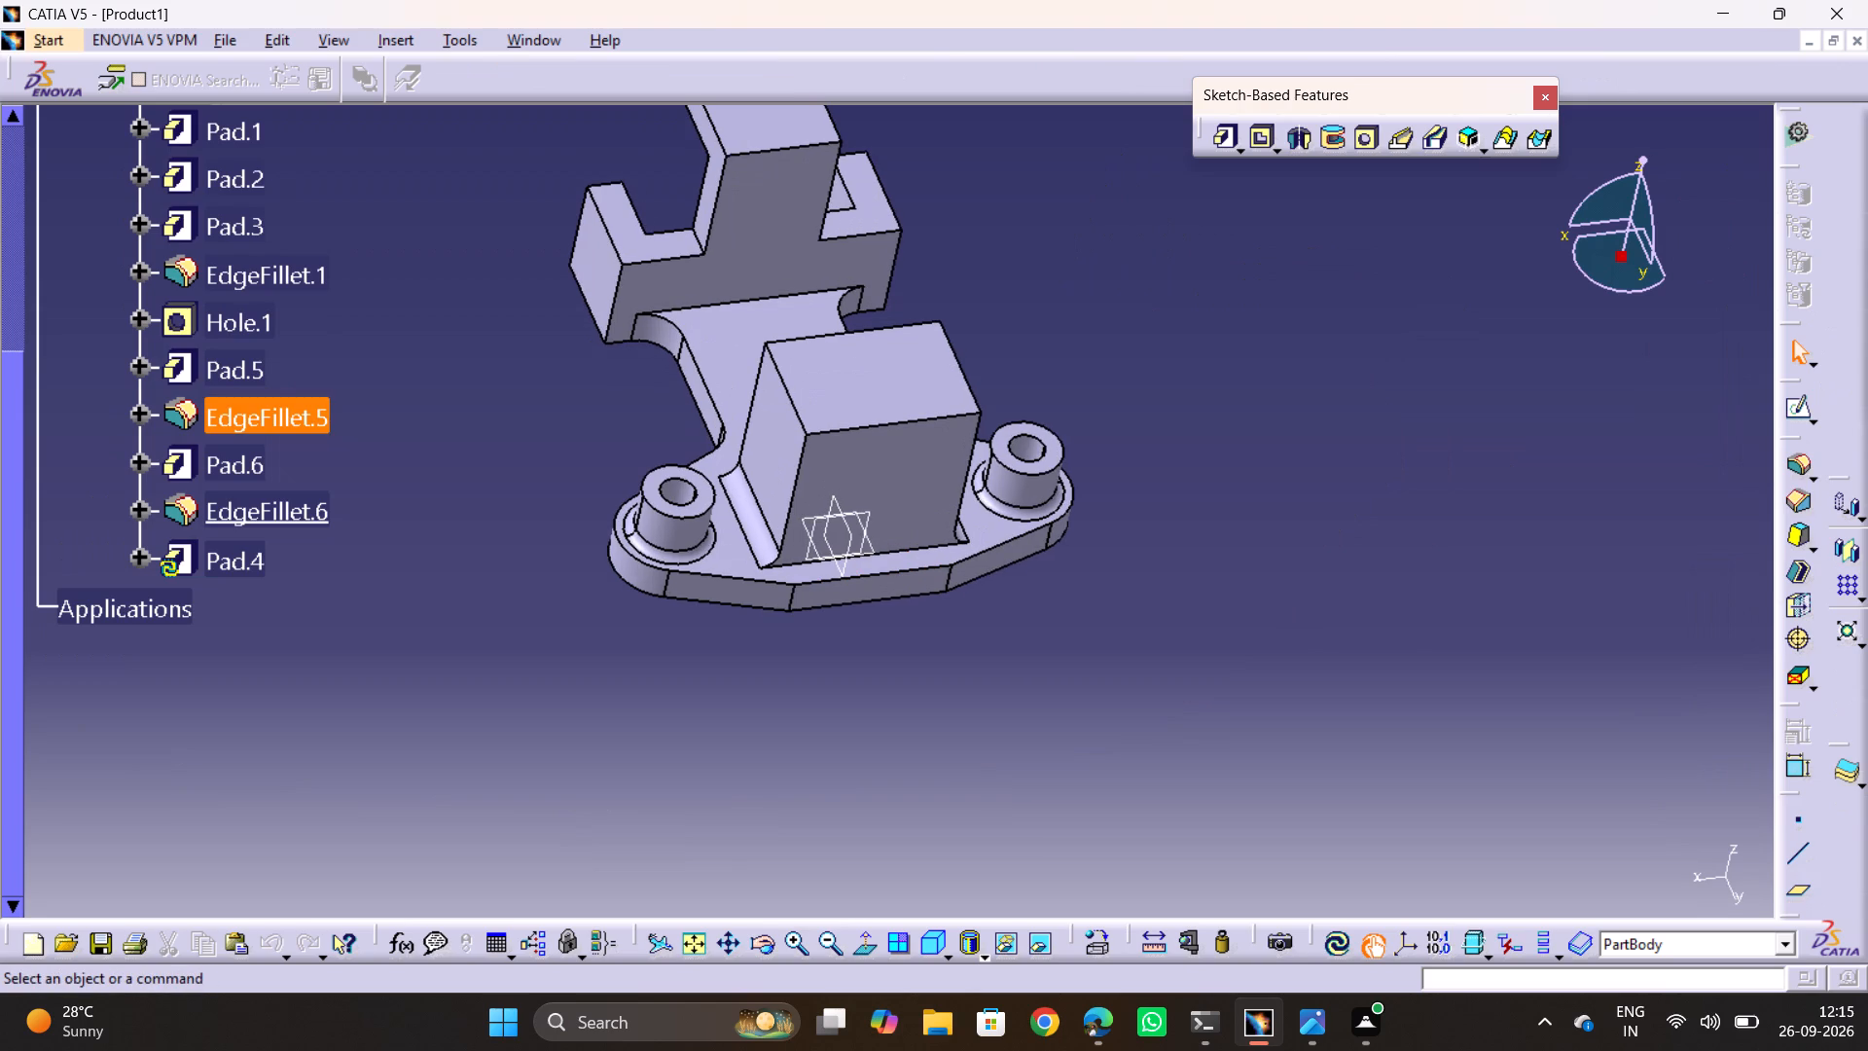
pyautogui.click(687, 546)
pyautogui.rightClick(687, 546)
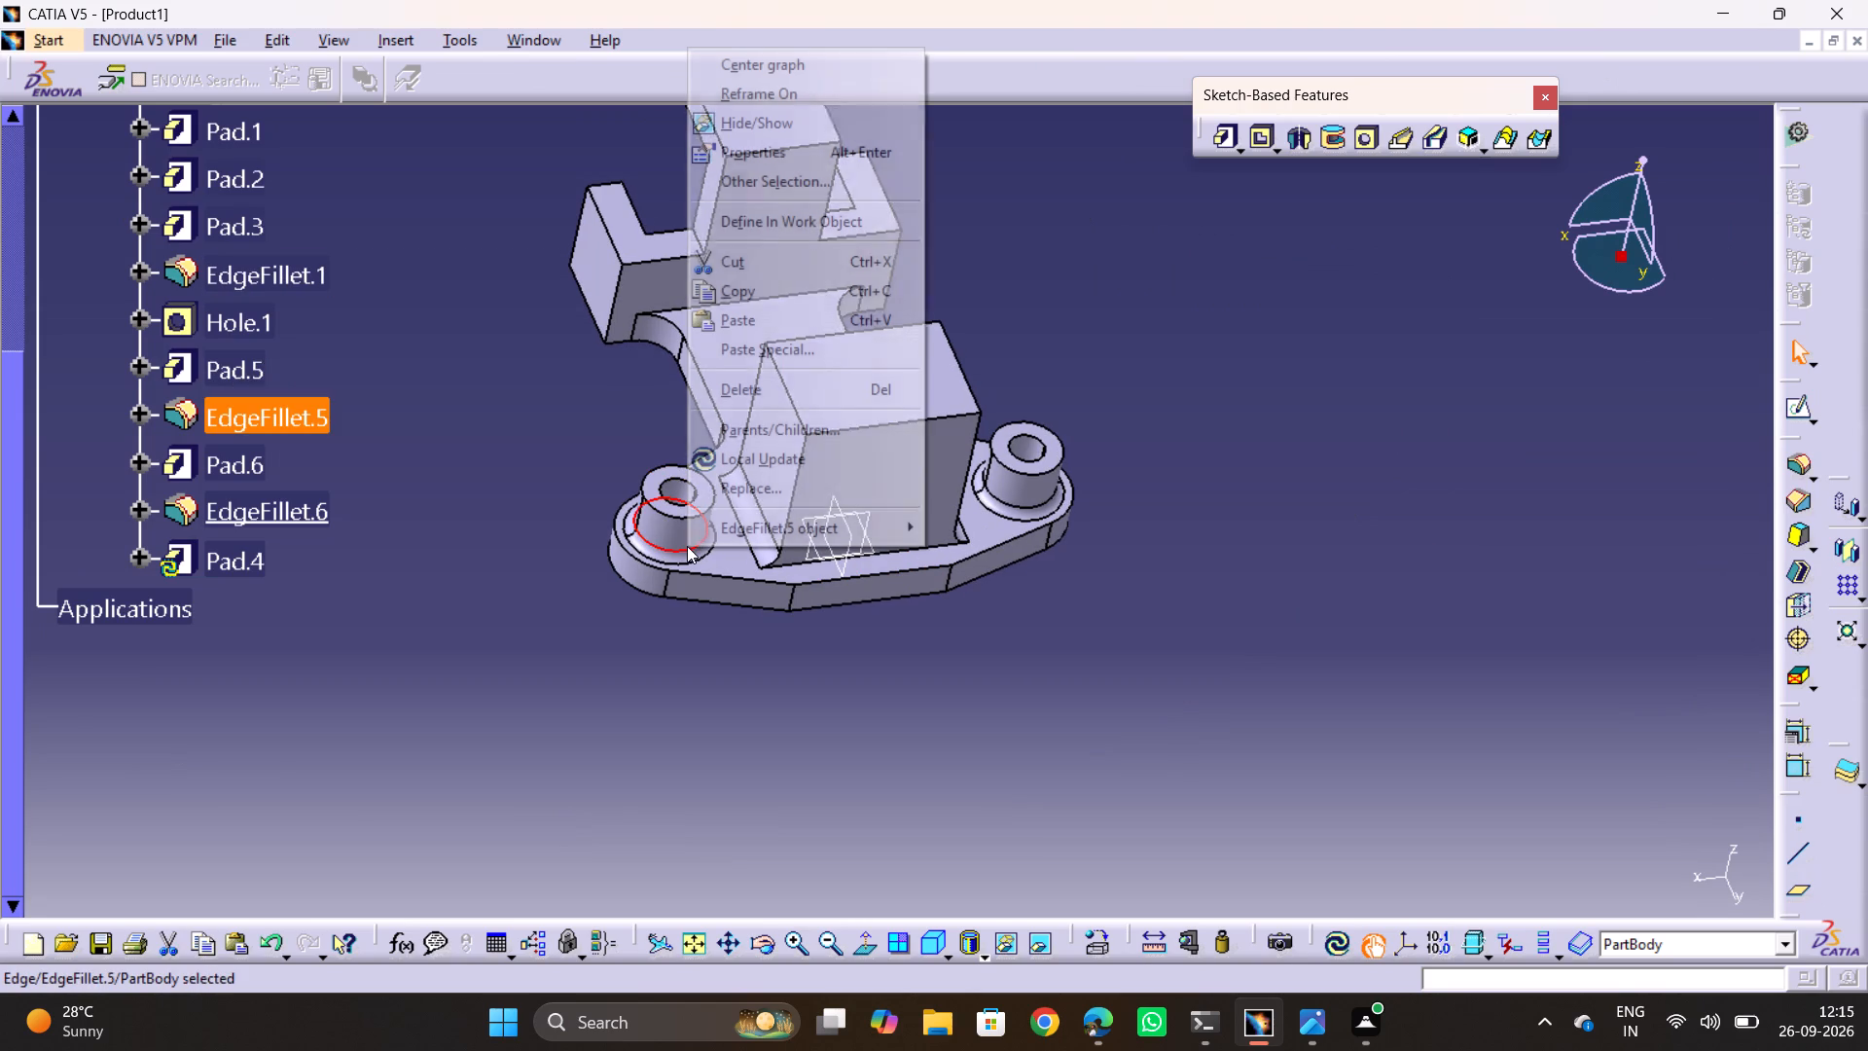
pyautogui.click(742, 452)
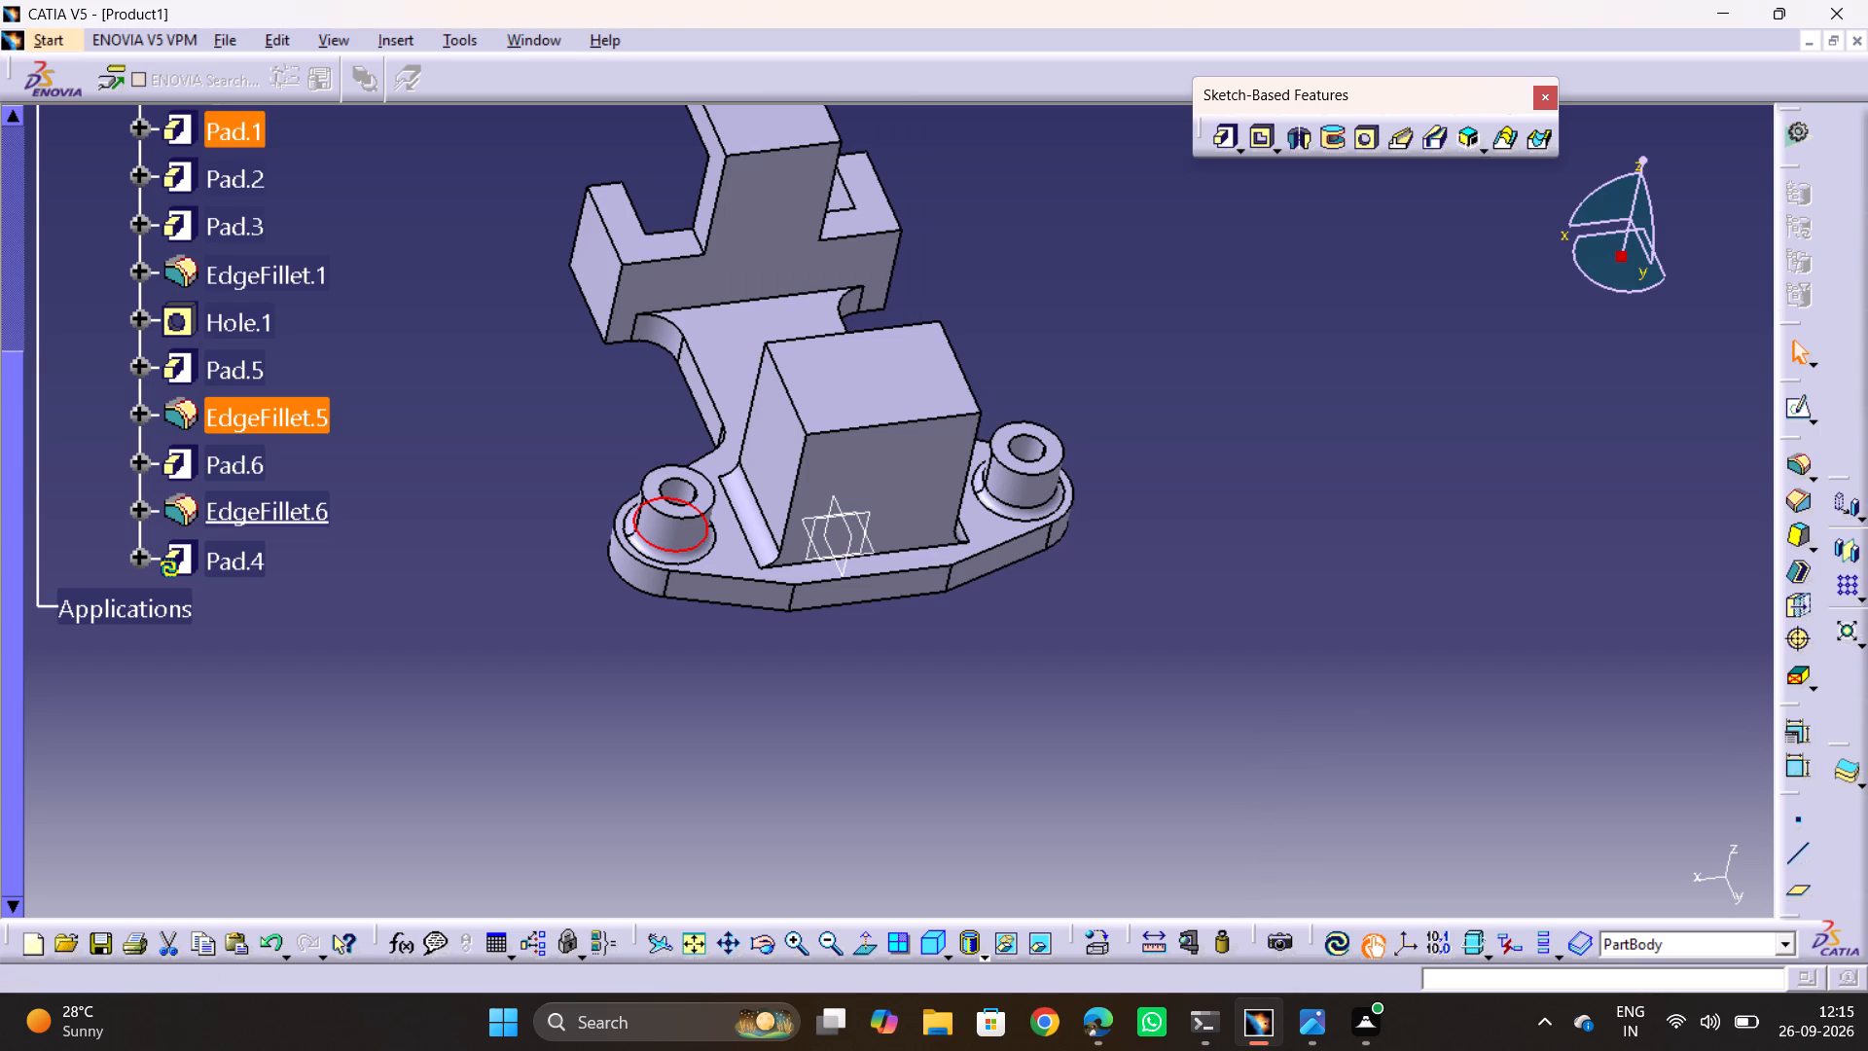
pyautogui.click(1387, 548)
# Apply a 50 mm edge fillet to the block's two upper side edges to round its top.
pyautogui.moveTo(1194, 530); pyautogui.dragTo(1233, 624, button='middle')
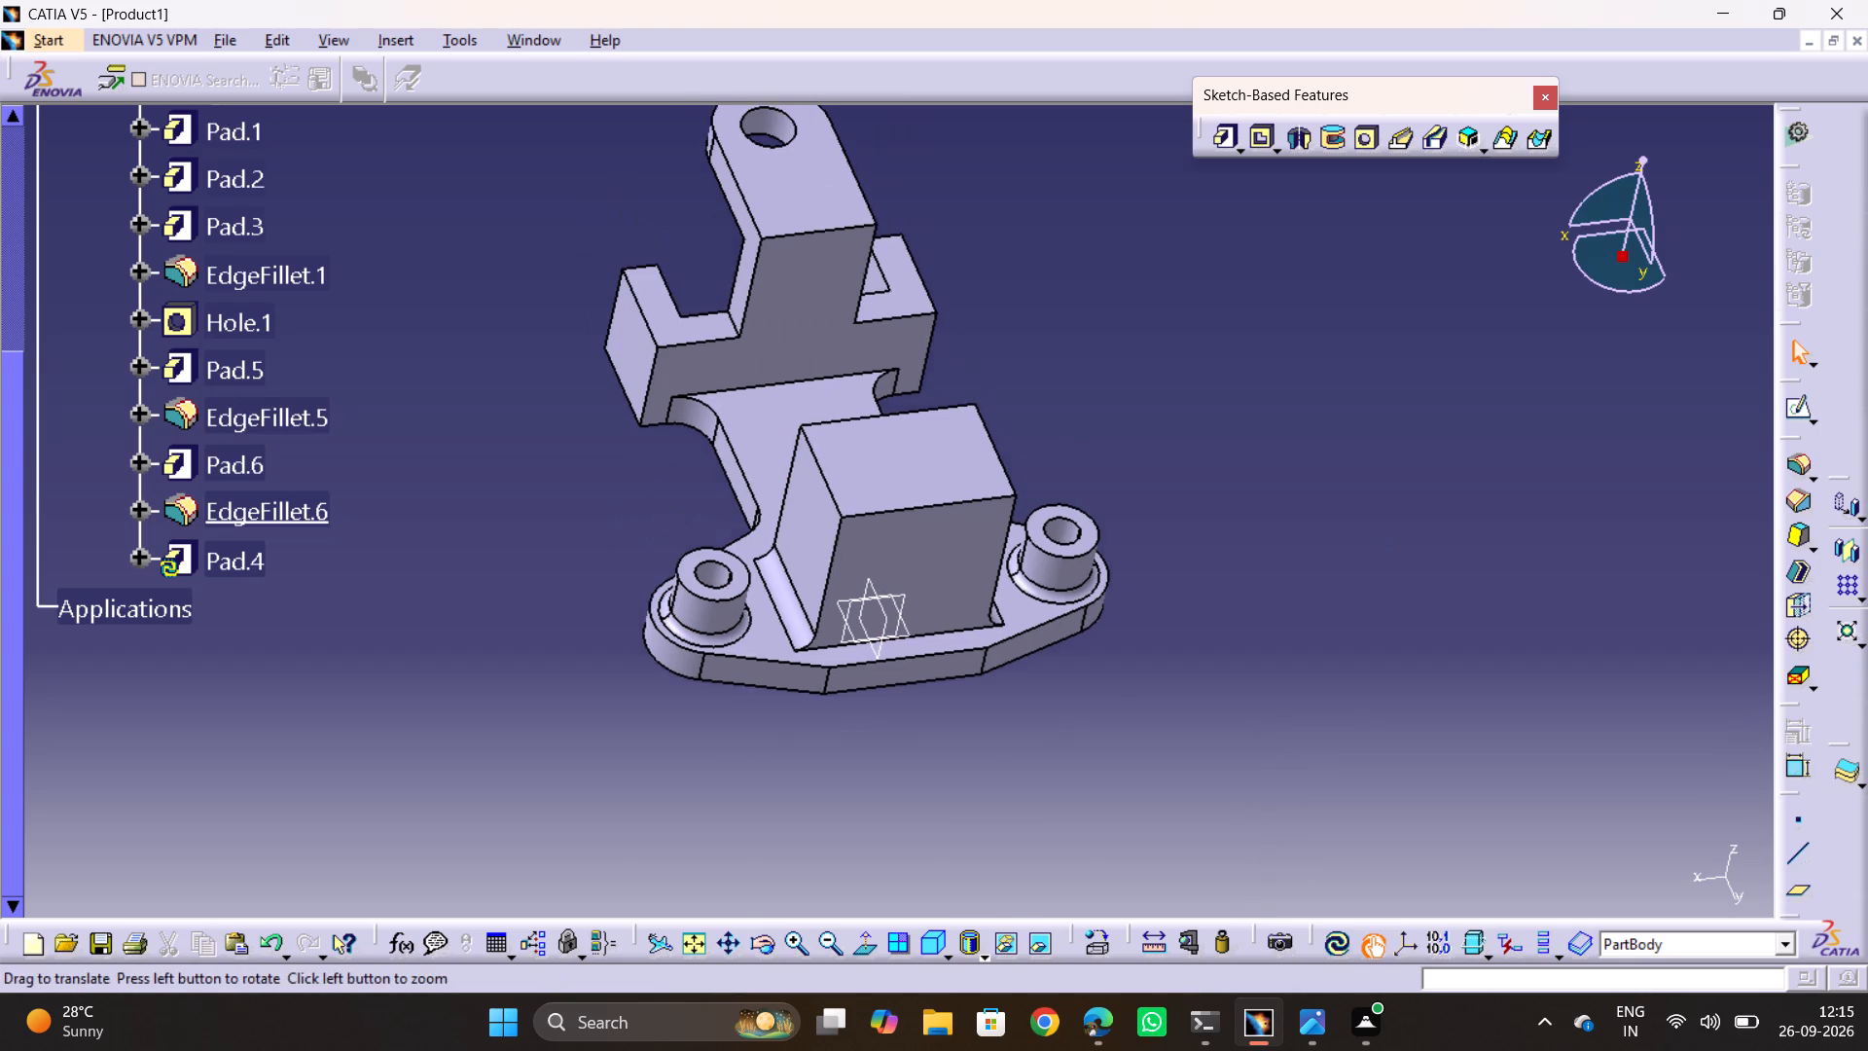
pyautogui.moveTo(1233, 624); pyautogui.dragTo(1245, 684, button='middle')
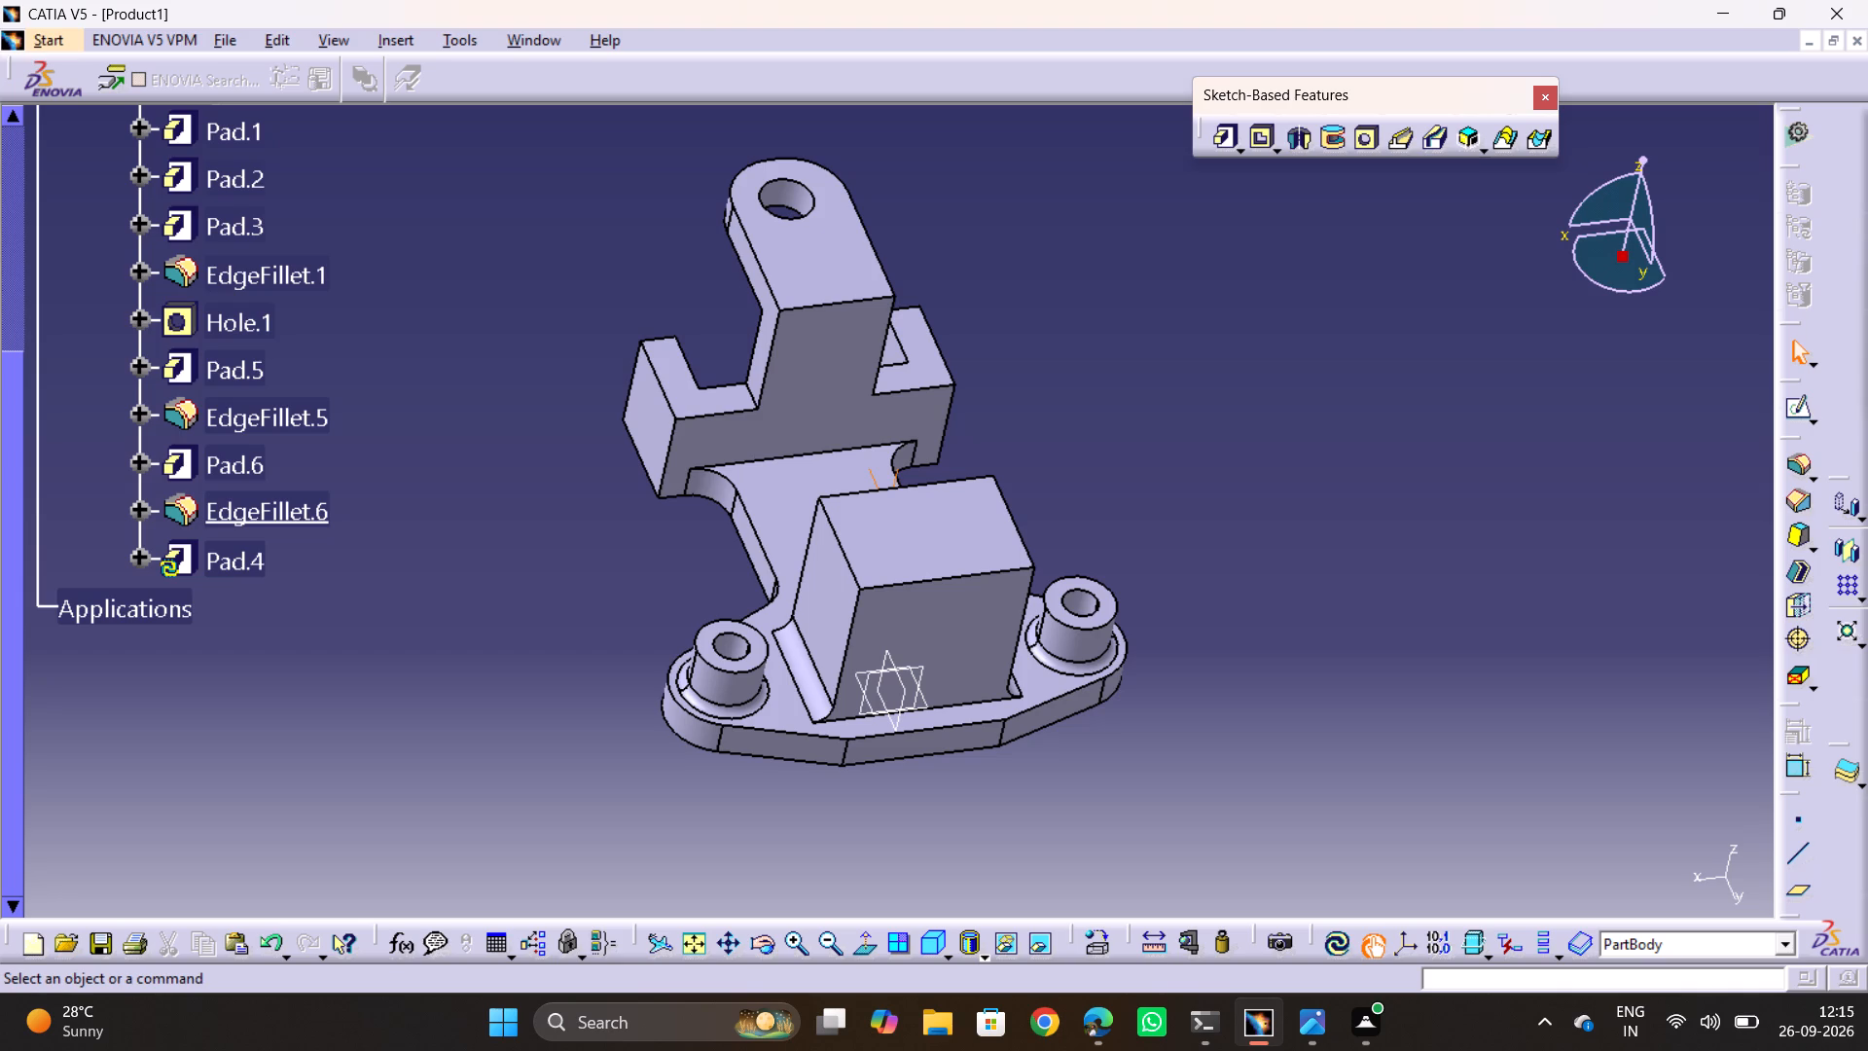
pyautogui.moveTo(1183, 489); pyautogui.dragTo(1221, 521, button='middle')
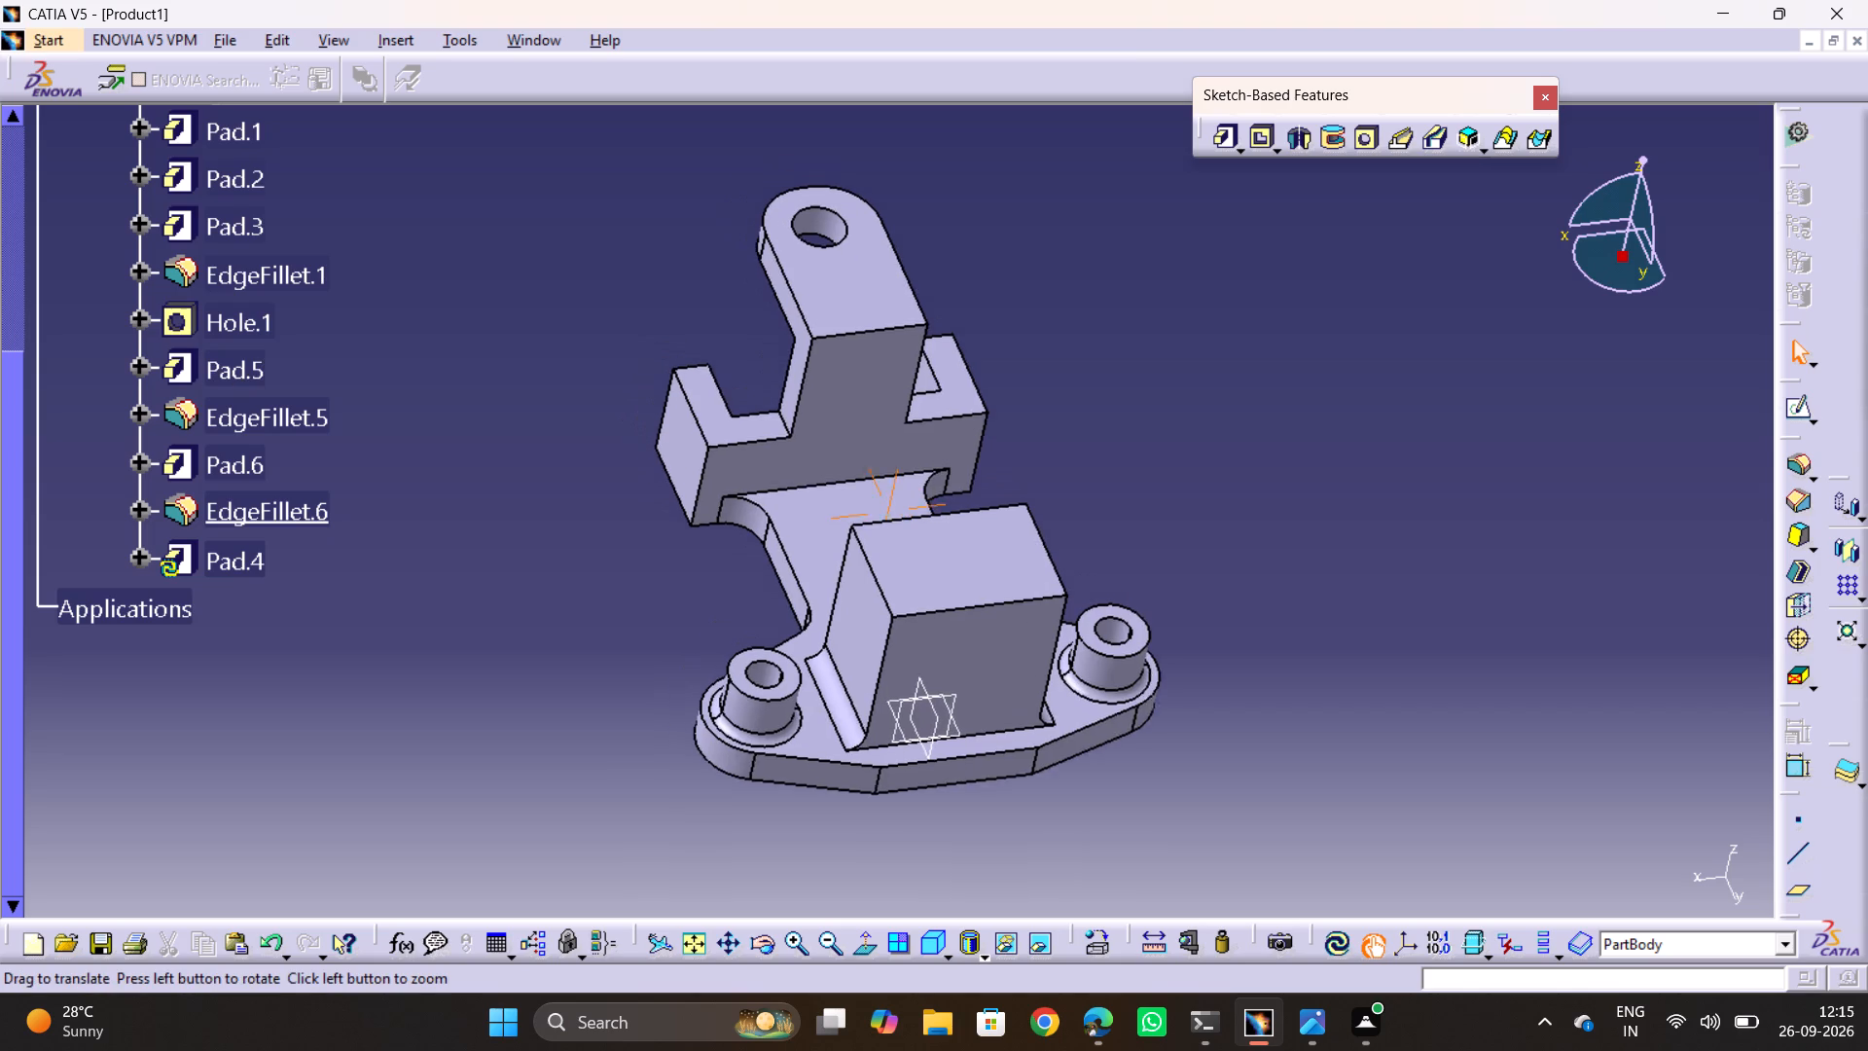
pyautogui.moveTo(1221, 521); pyautogui.dragTo(1241, 537, button='middle')
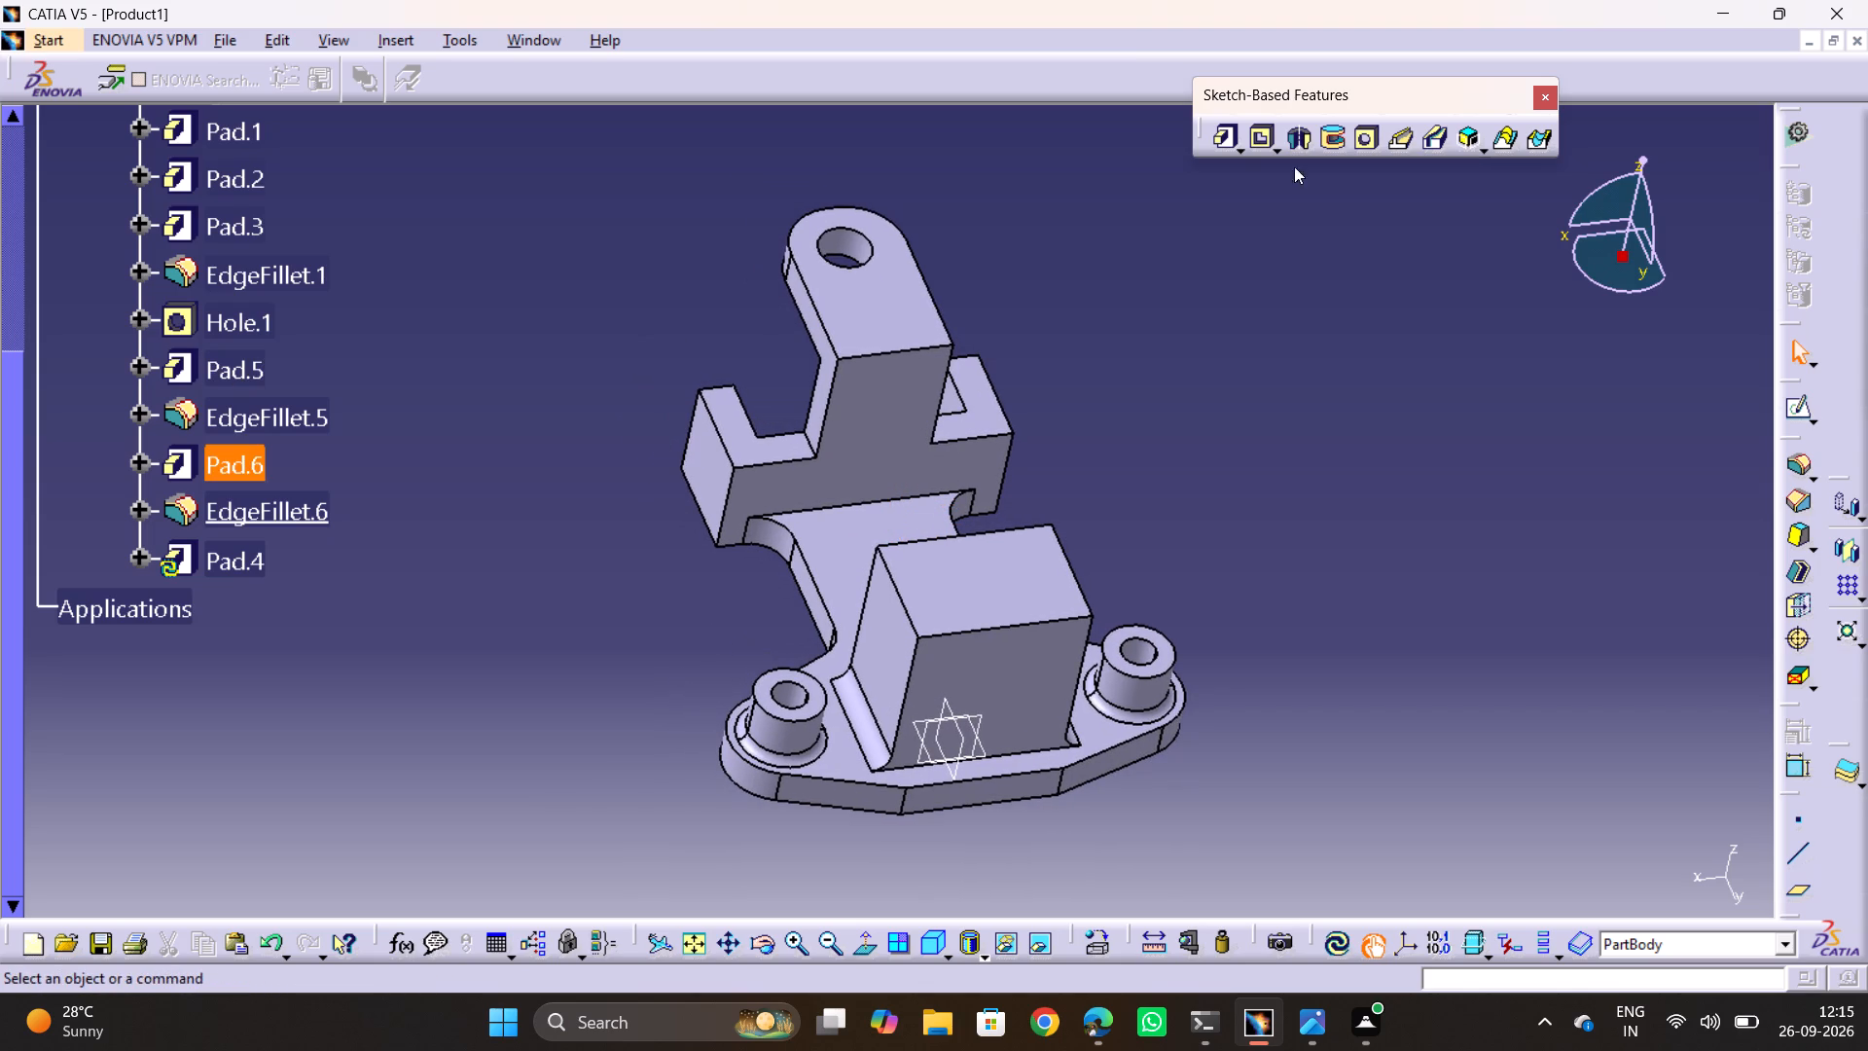
pyautogui.click(1790, 461)
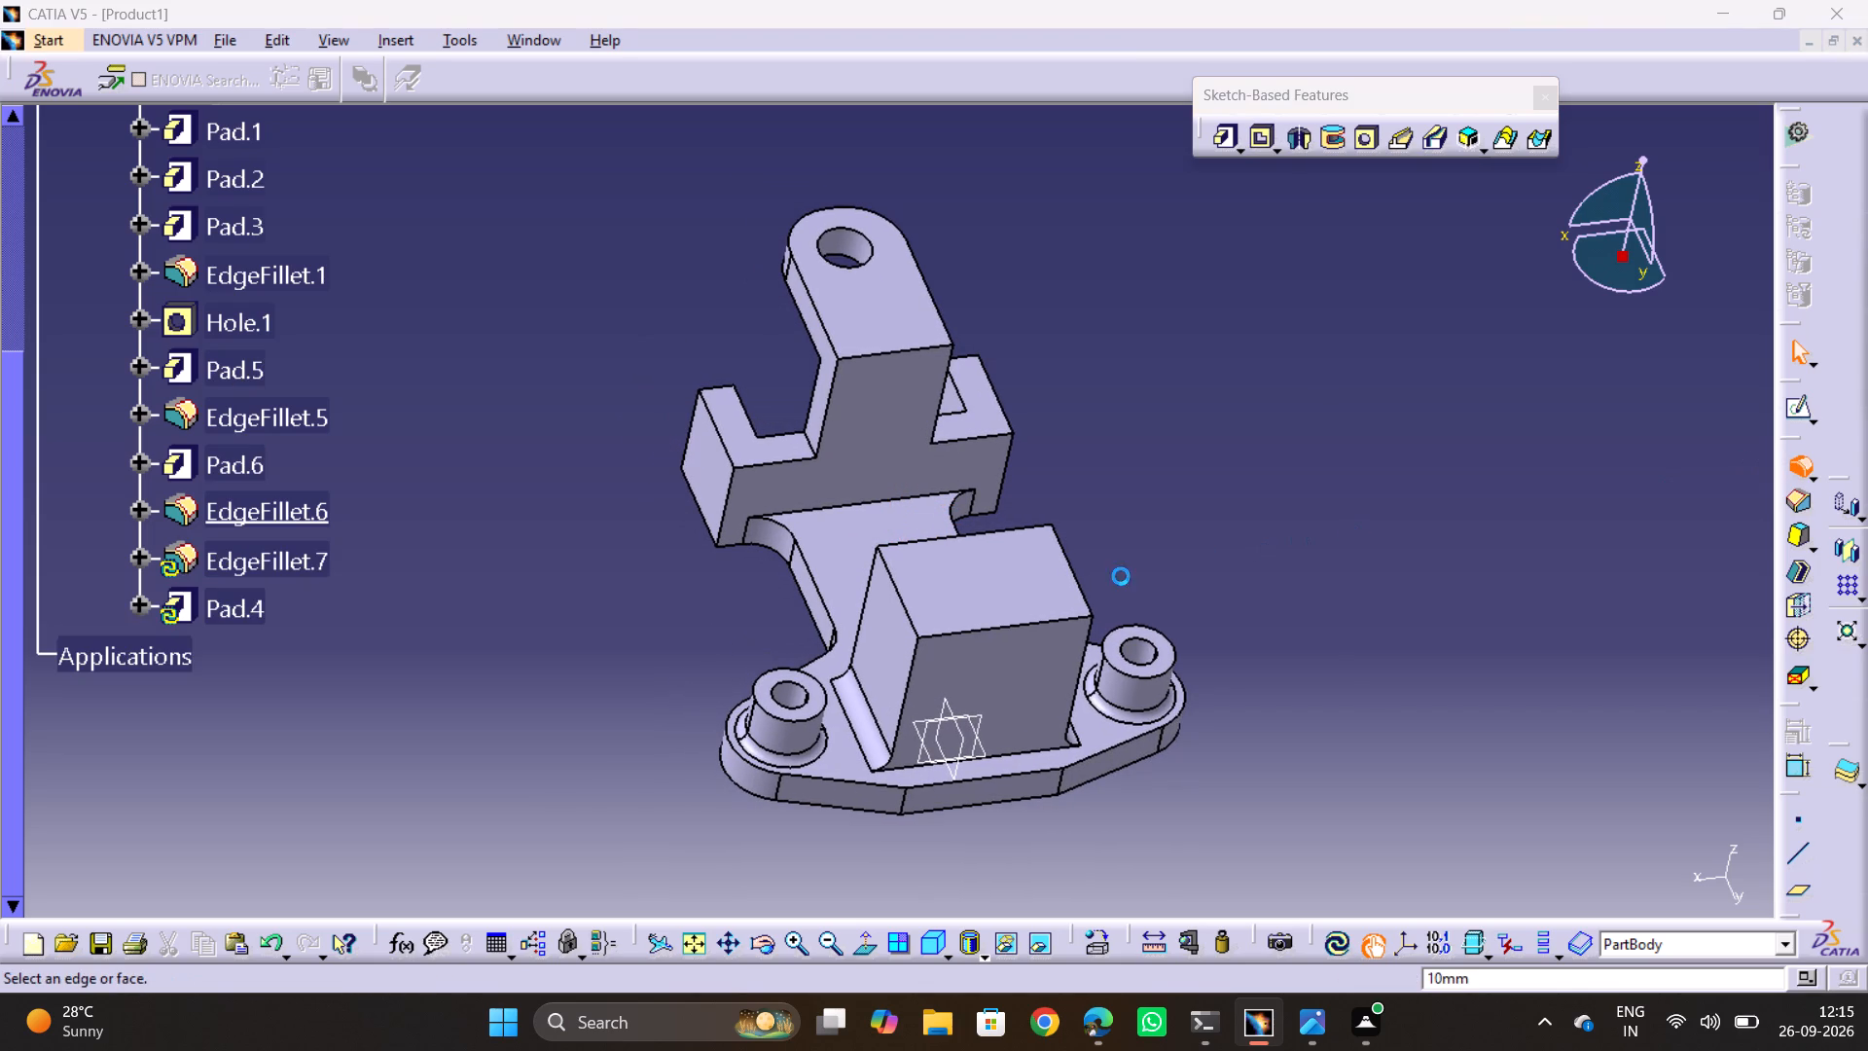
pyautogui.click(1075, 576)
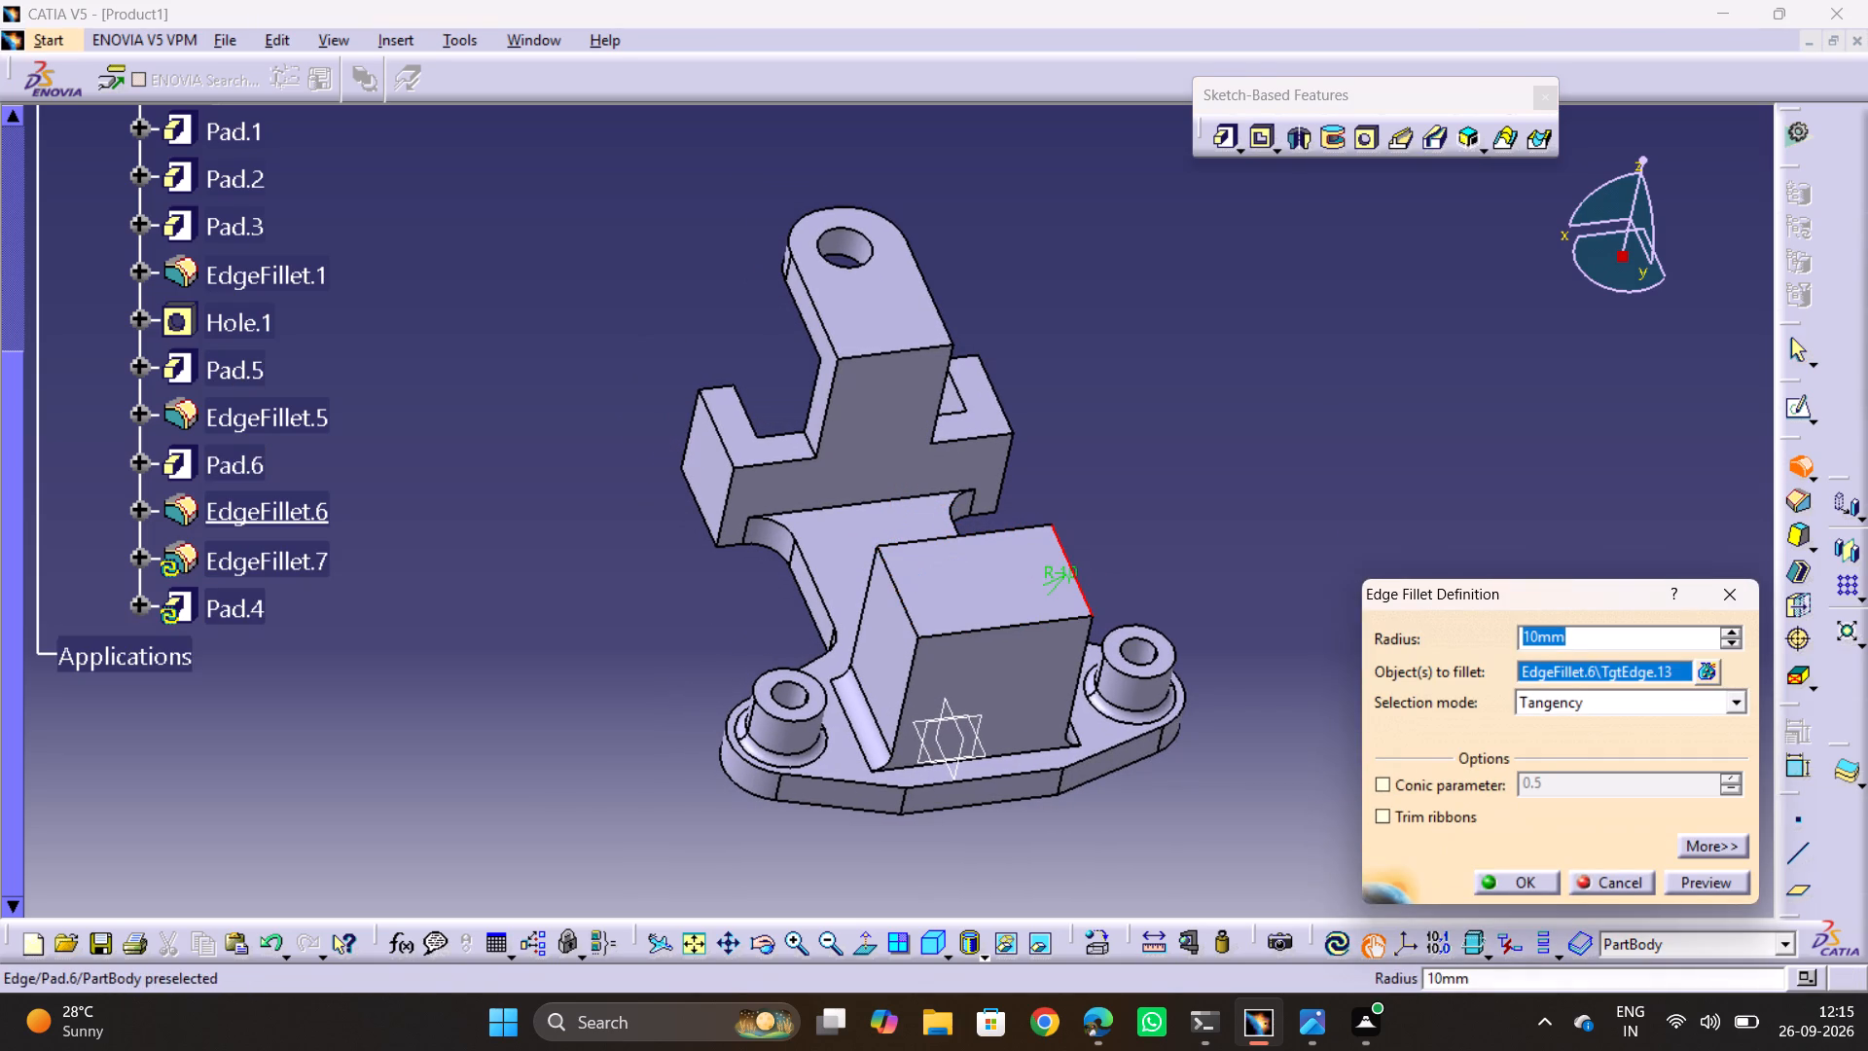
pyautogui.click(896, 597)
pyautogui.write('50')
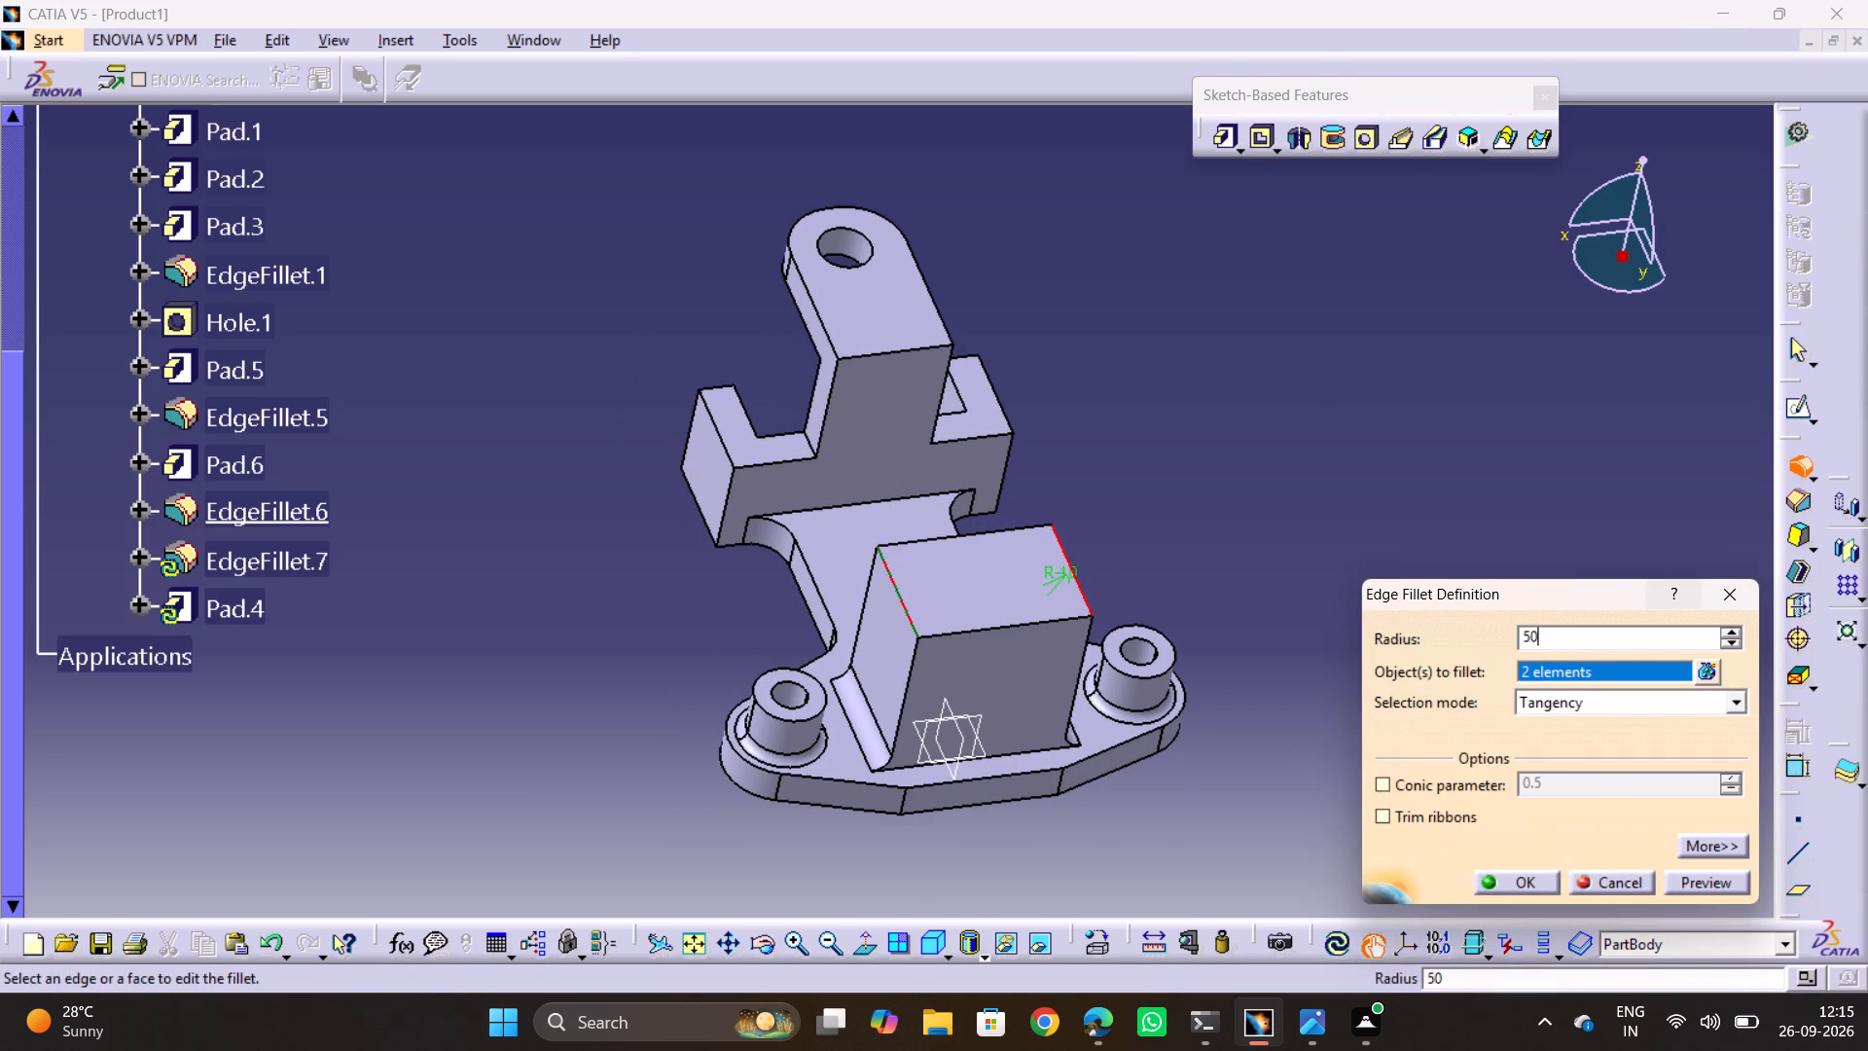
pyautogui.press('Return')
pyautogui.click(1601, 593)
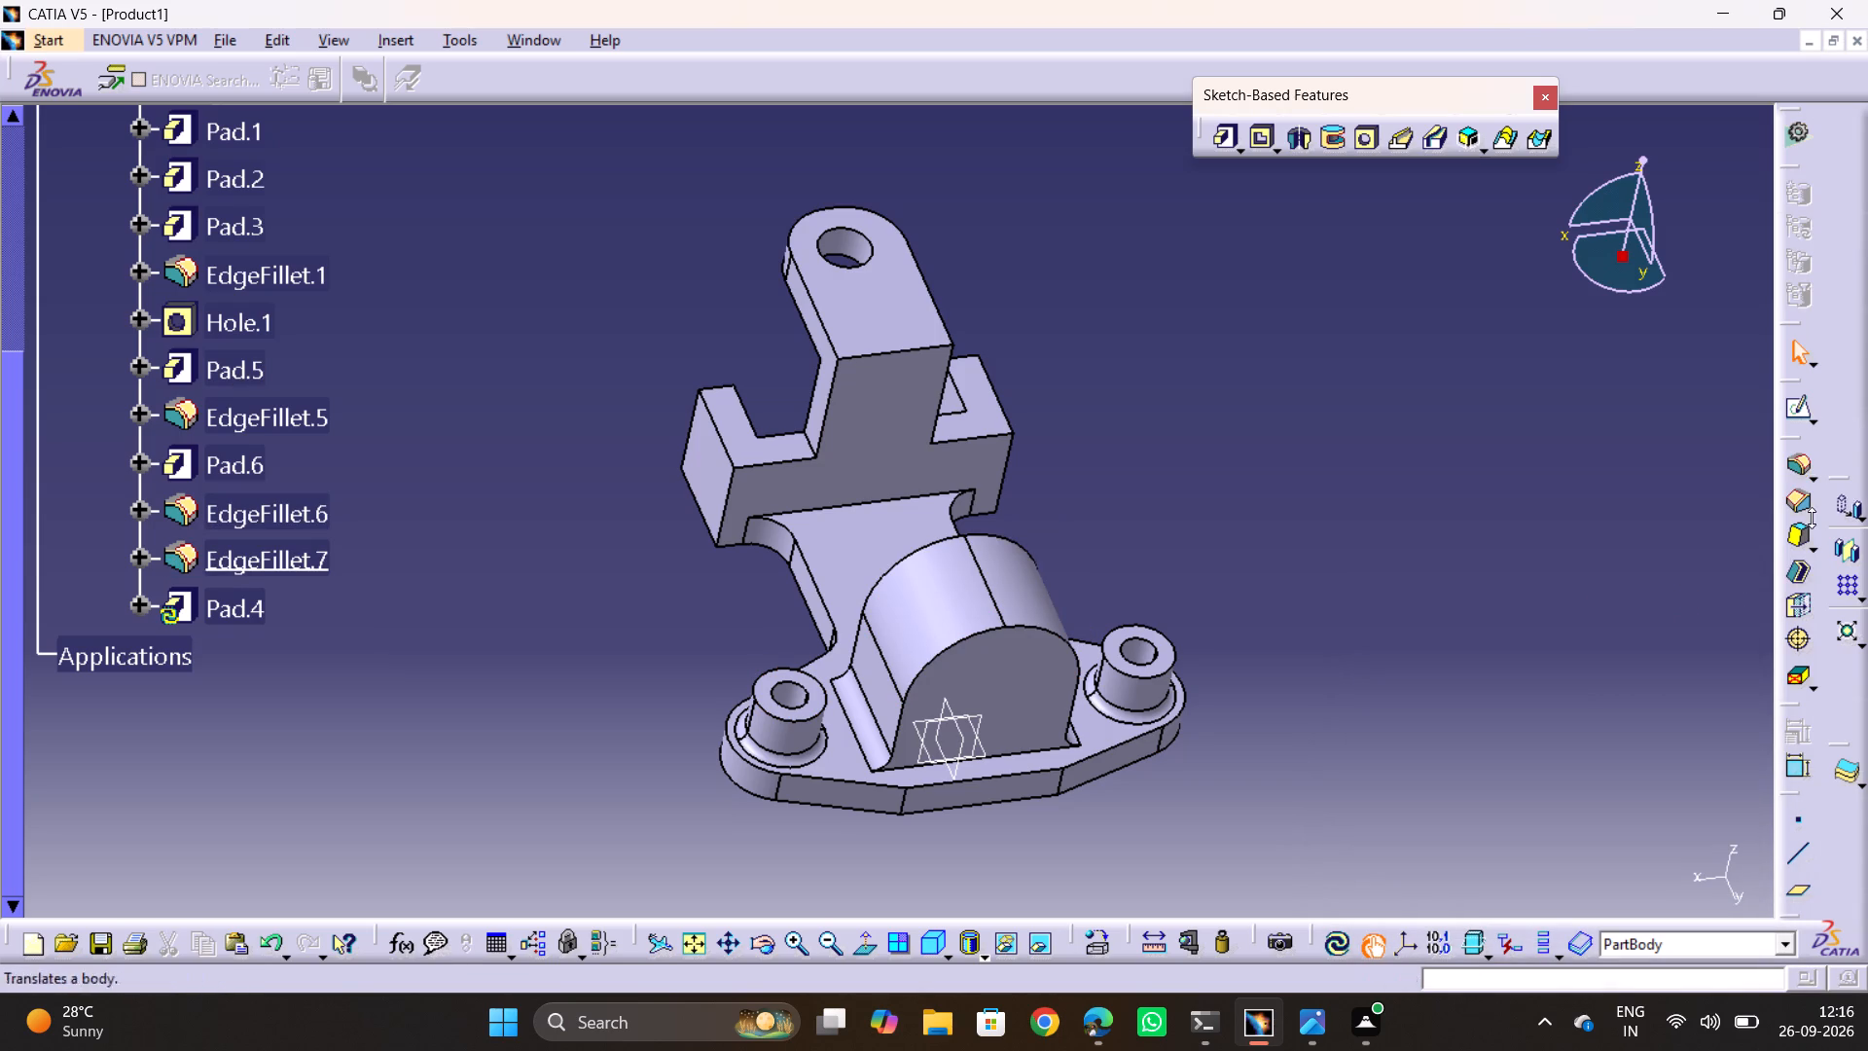
# Sketch a circle about 36 mm in diameter on the rounded block's front face, centred on the vertical axis.
pyautogui.moveTo(1199, 771); pyautogui.dragTo(1000, 439, button='middle')
pyautogui.moveTo(1199, 771); pyautogui.dragTo(1000, 439)
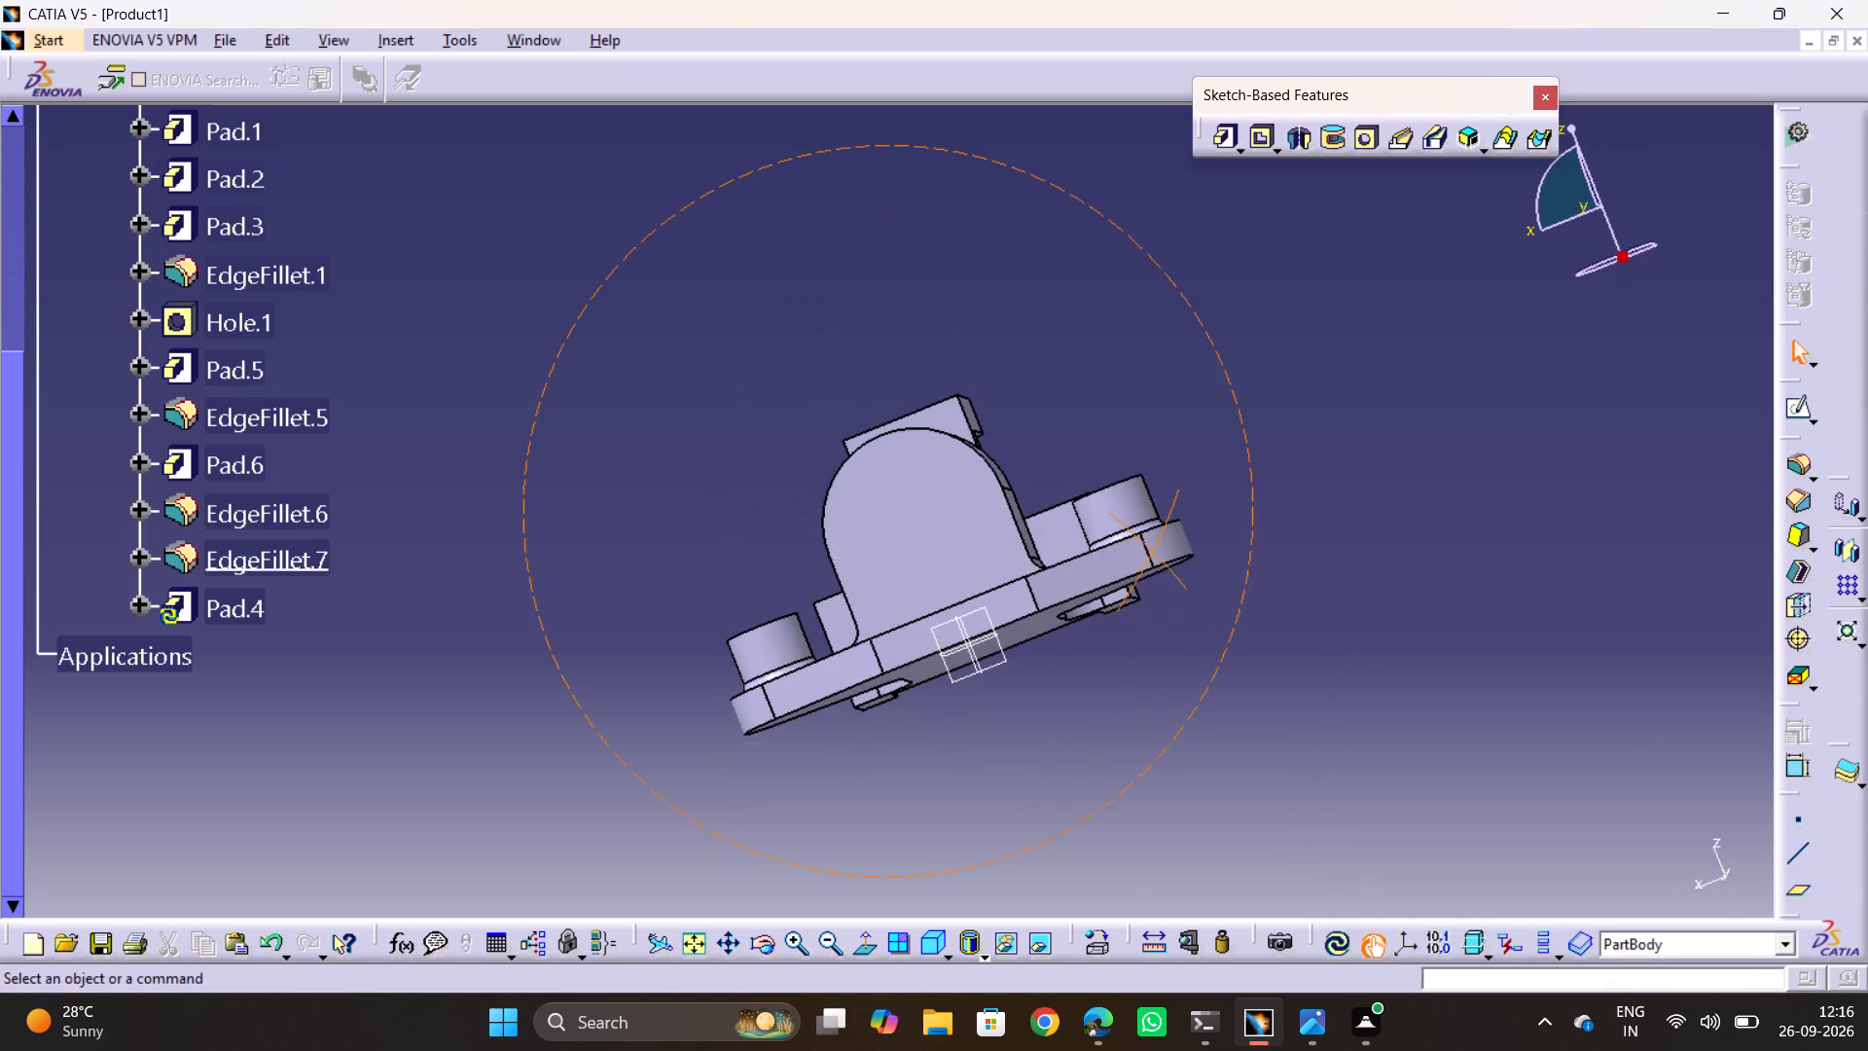
pyautogui.moveTo(1000, 439); pyautogui.dragTo(1006, 484)
pyautogui.moveTo(1000, 439); pyautogui.dragTo(1006, 491, button='middle')
pyautogui.click(969, 542)
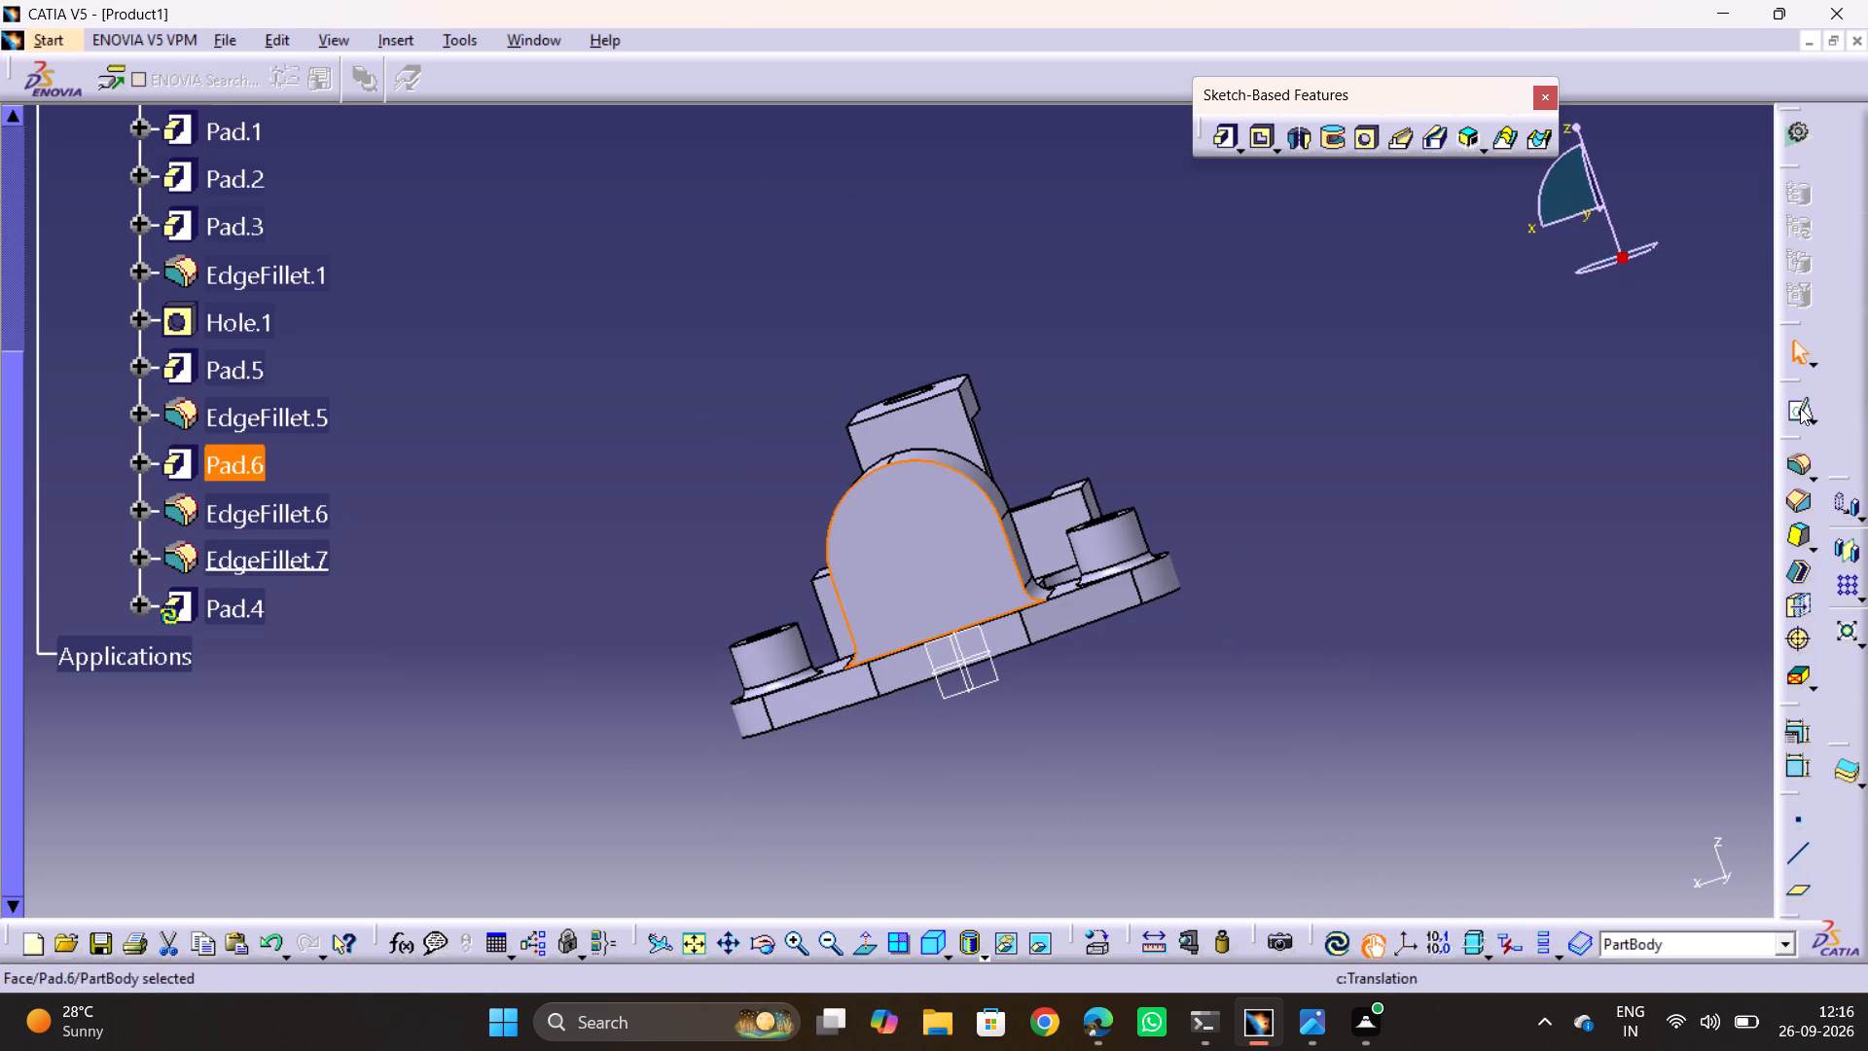
pyautogui.click(1800, 408)
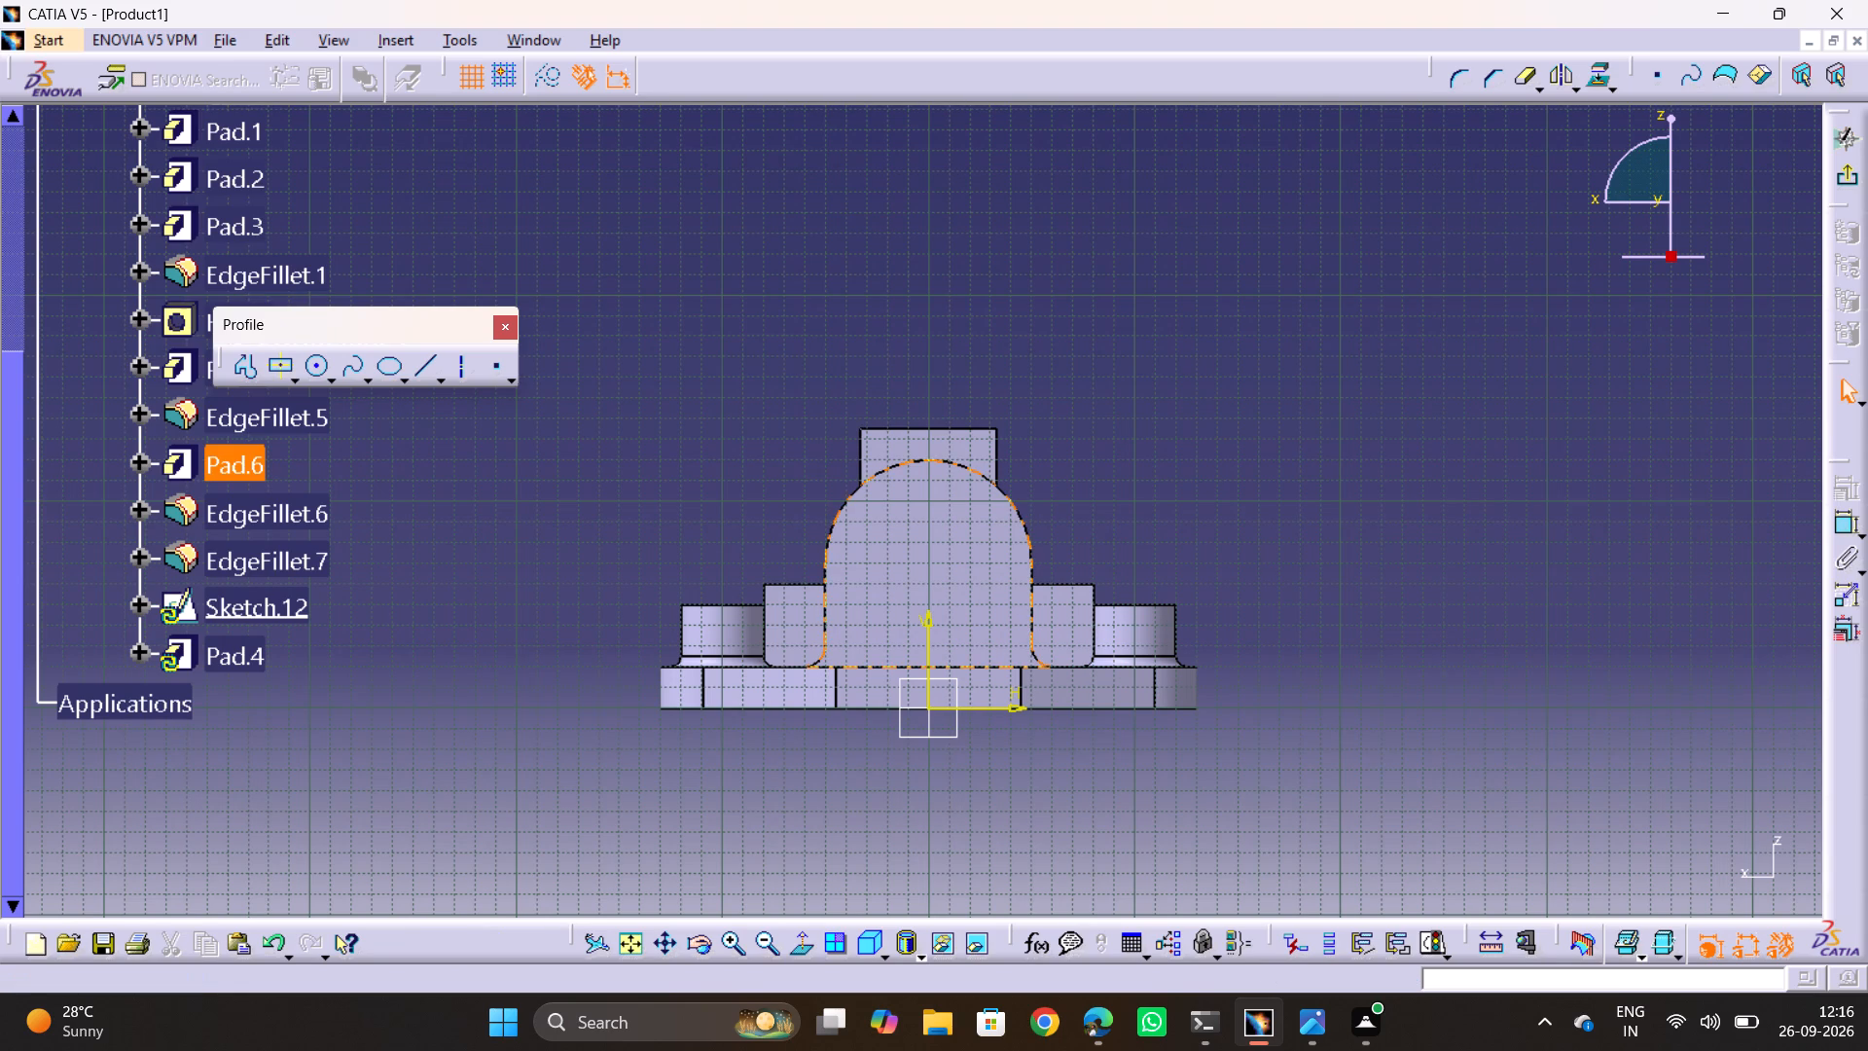
pyautogui.keyDown('ctrl'); pyautogui.moveTo(1031, 494); pyautogui.dragTo(1117, 304, button='middle'); pyautogui.keyUp('ctrl')
pyautogui.moveTo(1059, 435); pyautogui.dragTo(1072, 189, button='middle')
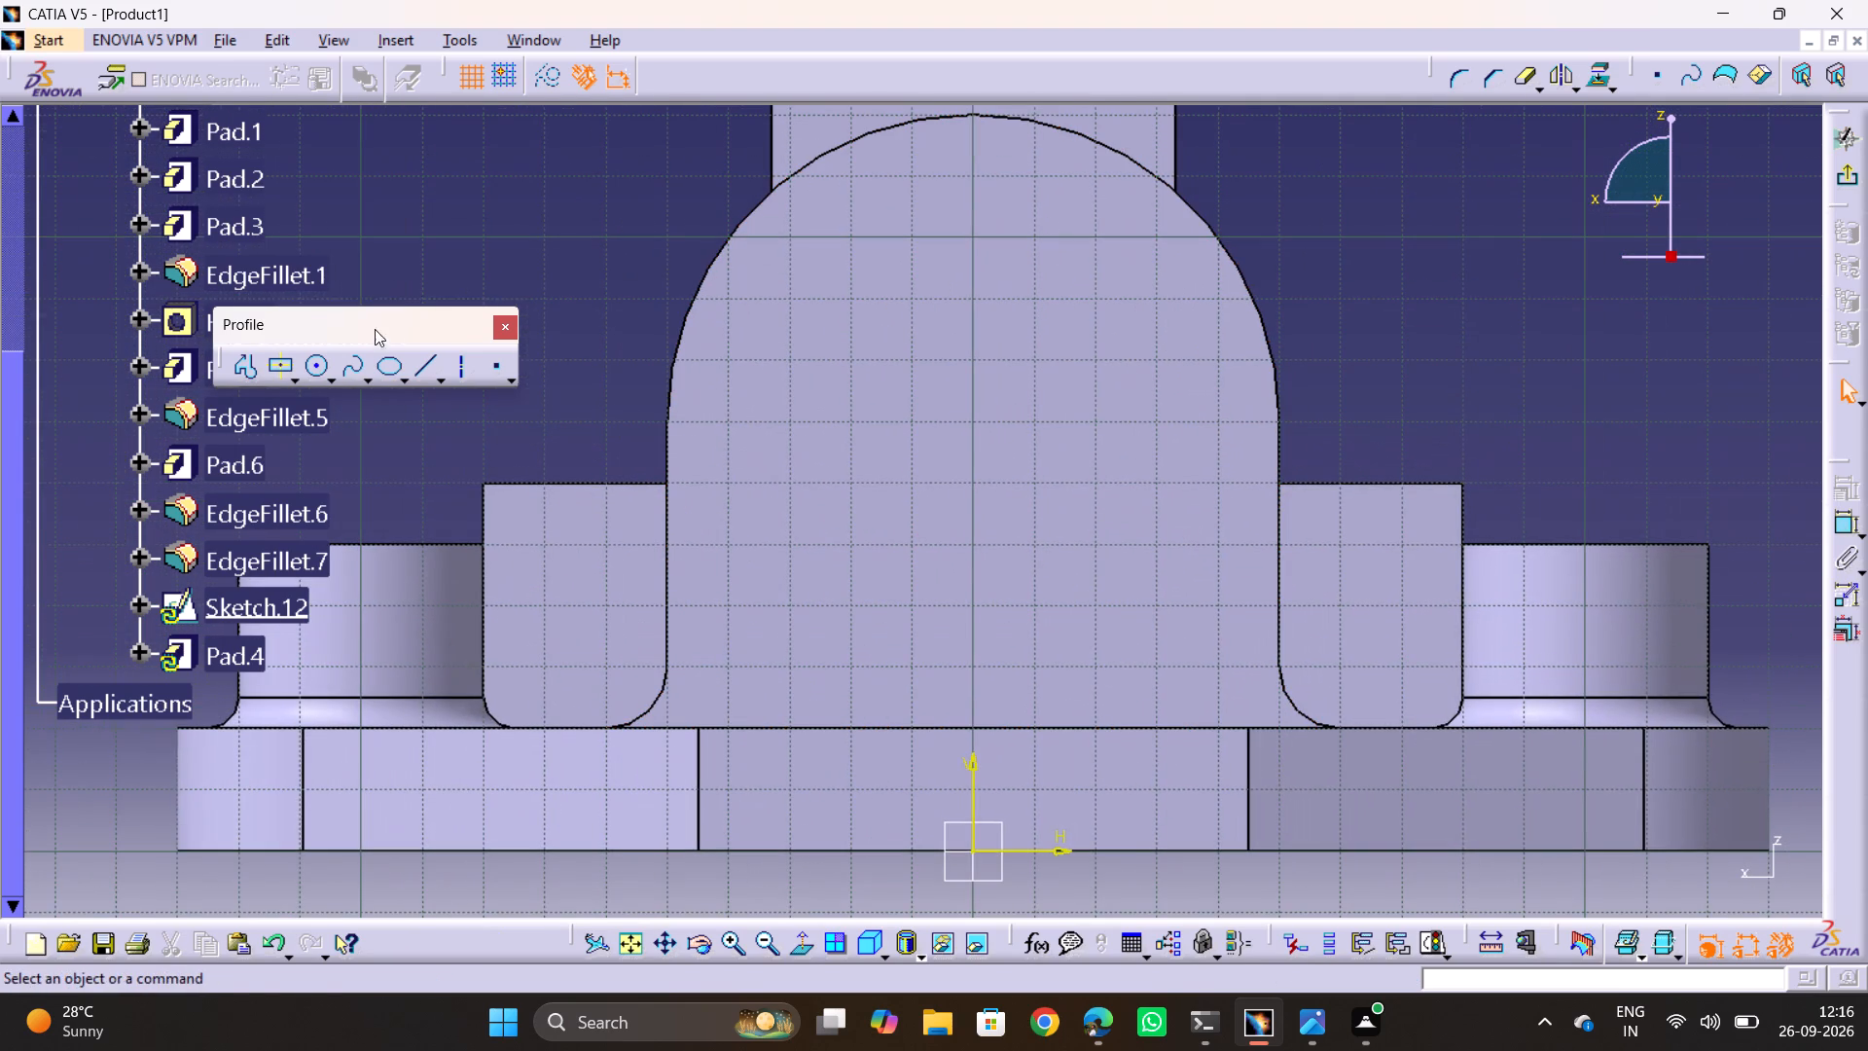
pyautogui.click(328, 374)
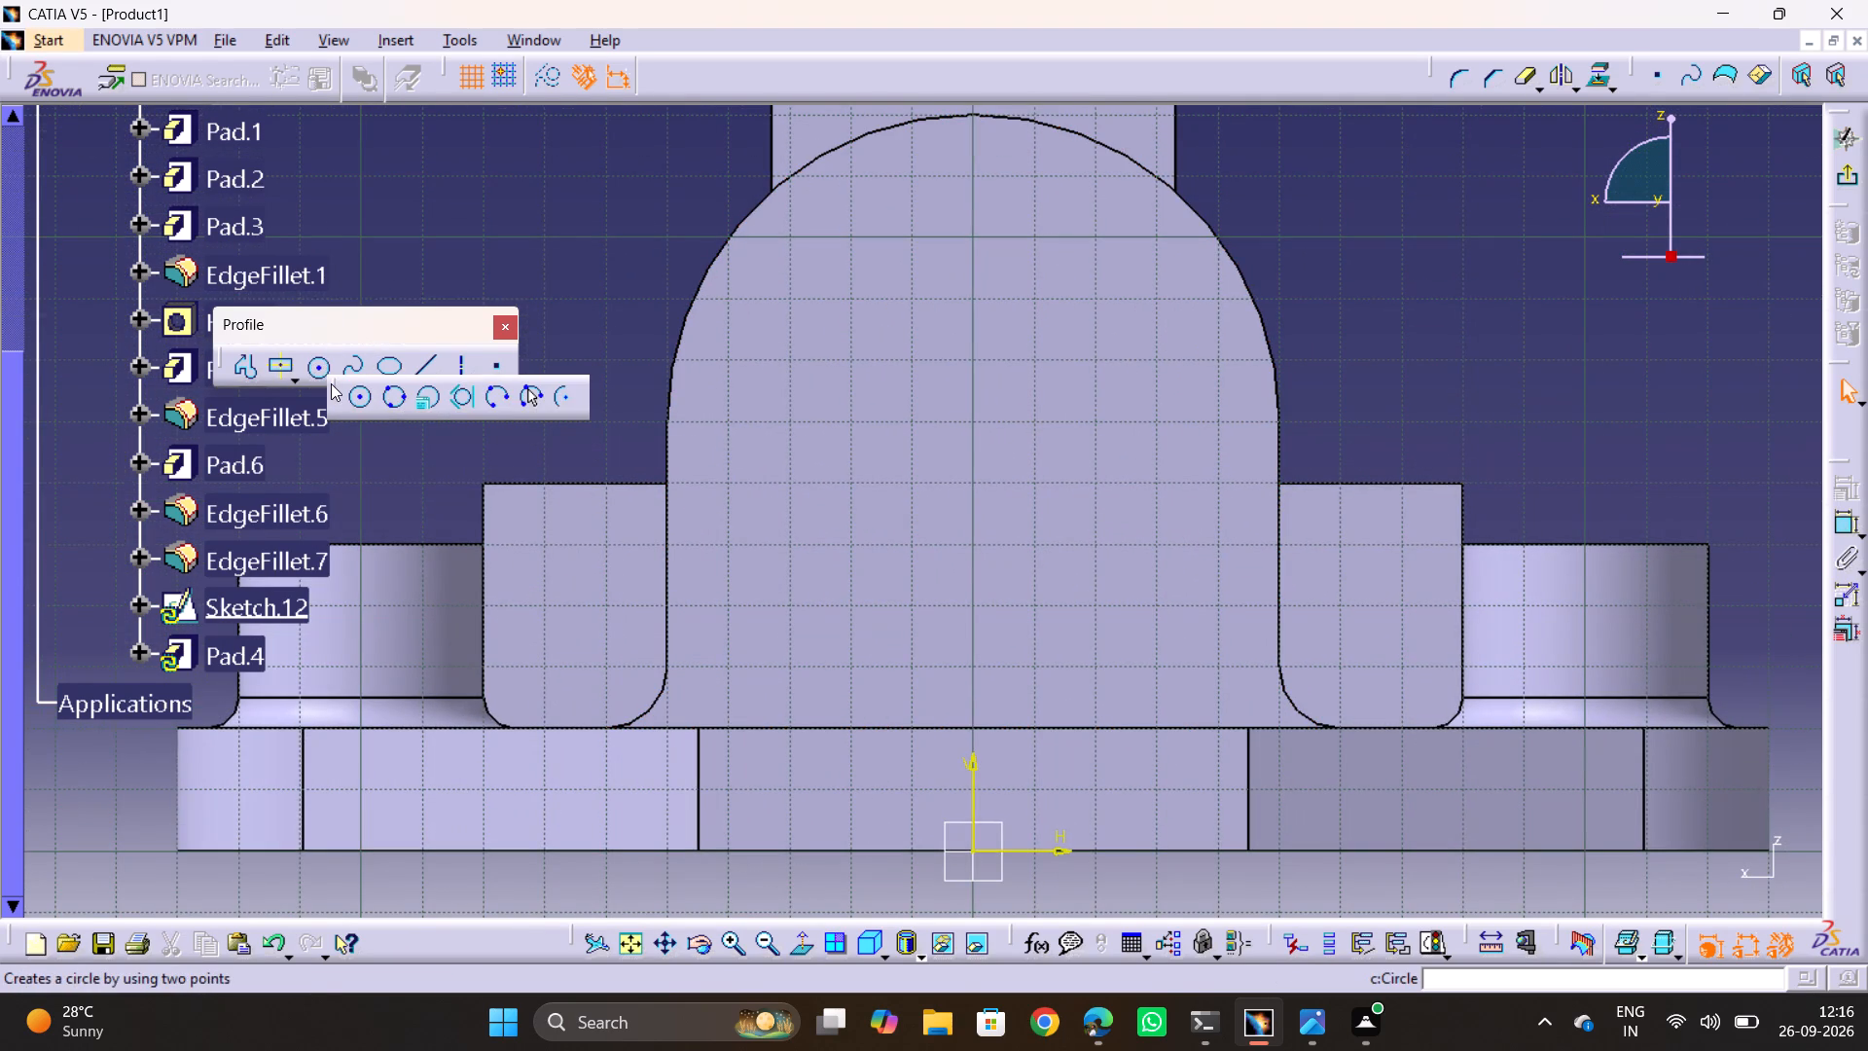
pyautogui.click(362, 400)
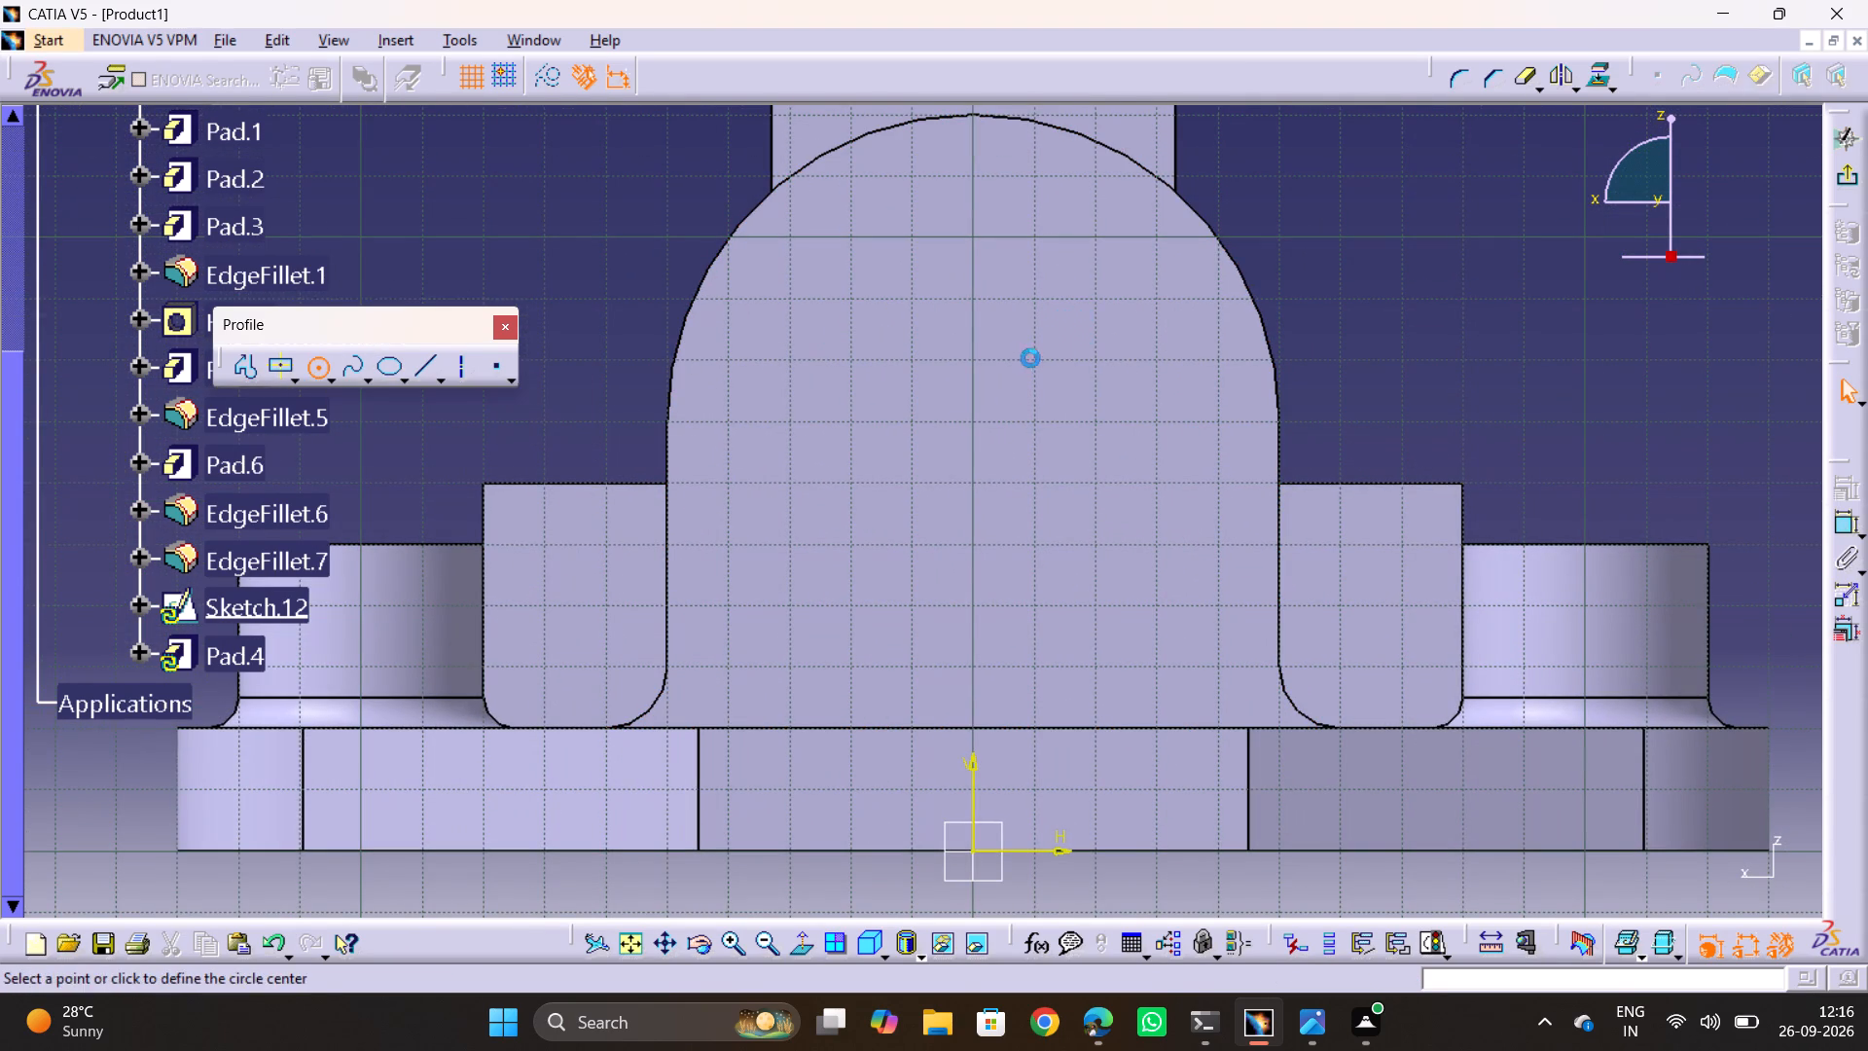
pyautogui.click(971, 337)
pyautogui.click(996, 449)
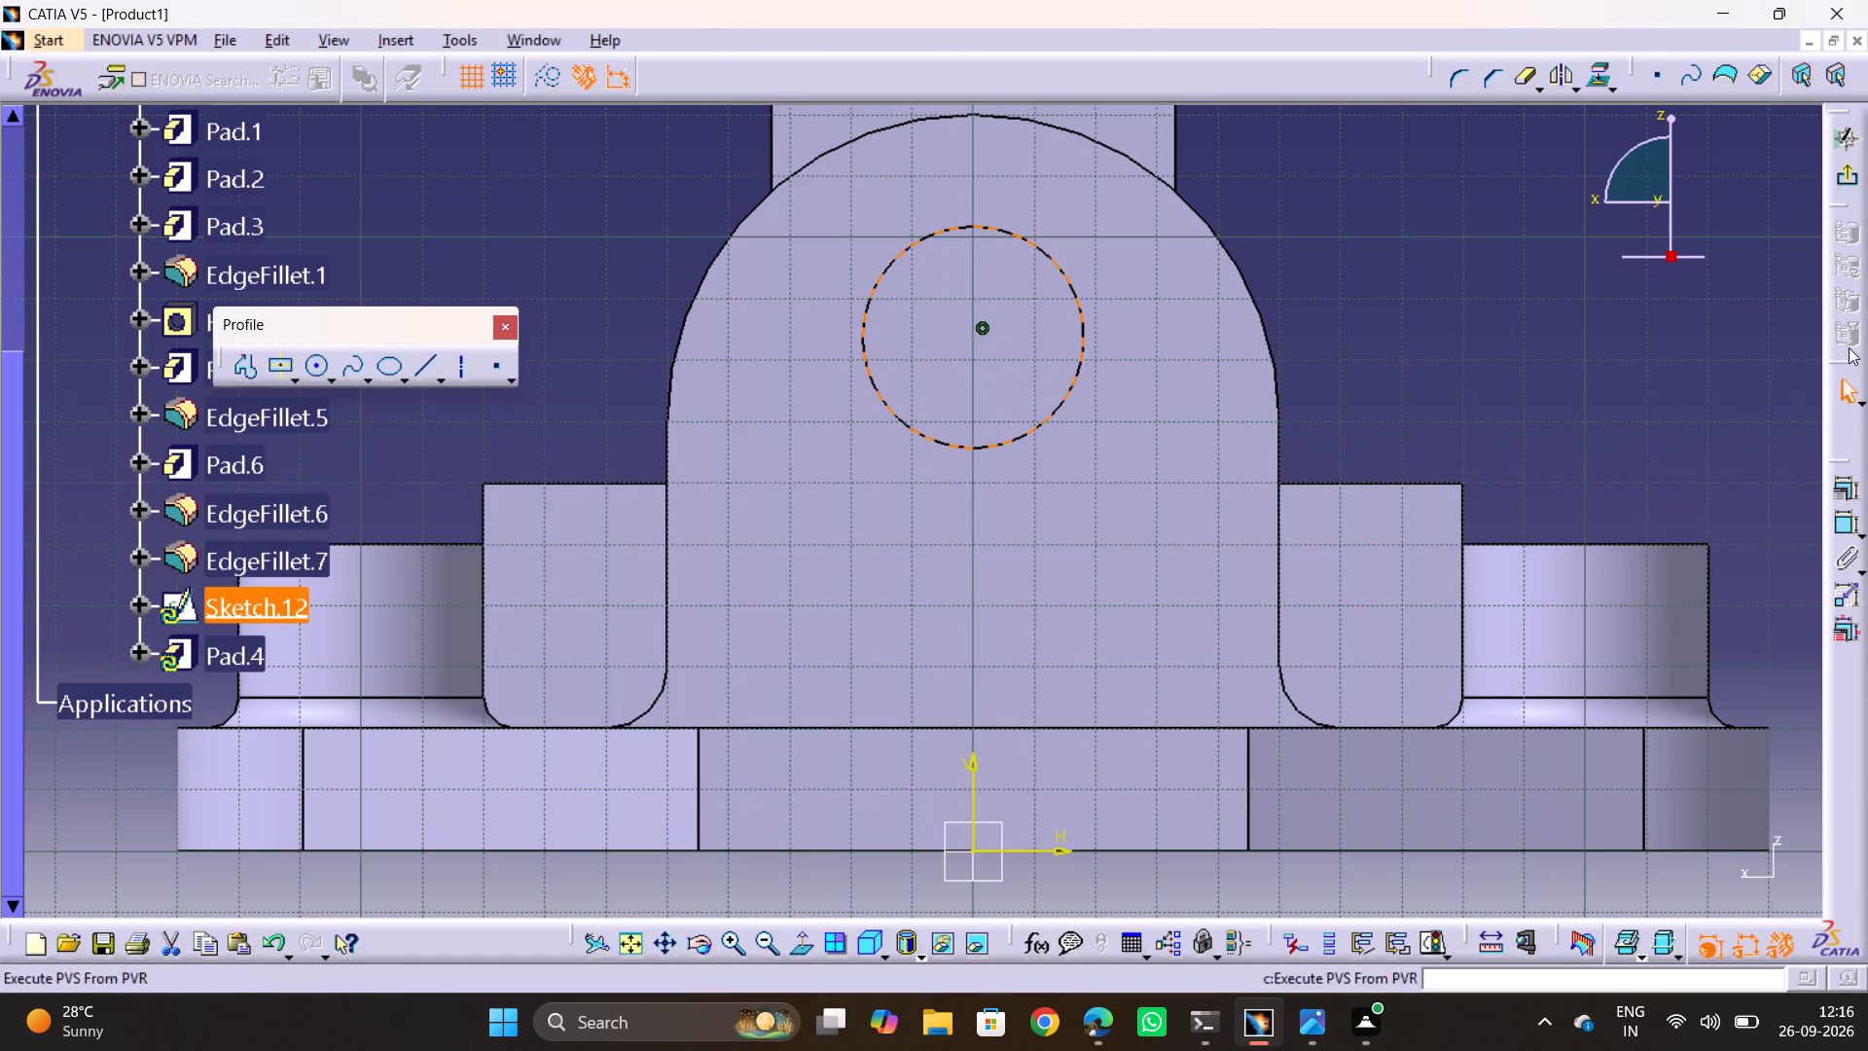
# Make the sketched circle concentric with the block's rounded top edge.
pyautogui.keyDown('ctrl'); pyautogui.click(1163, 186); pyautogui.keyUp('ctrl')
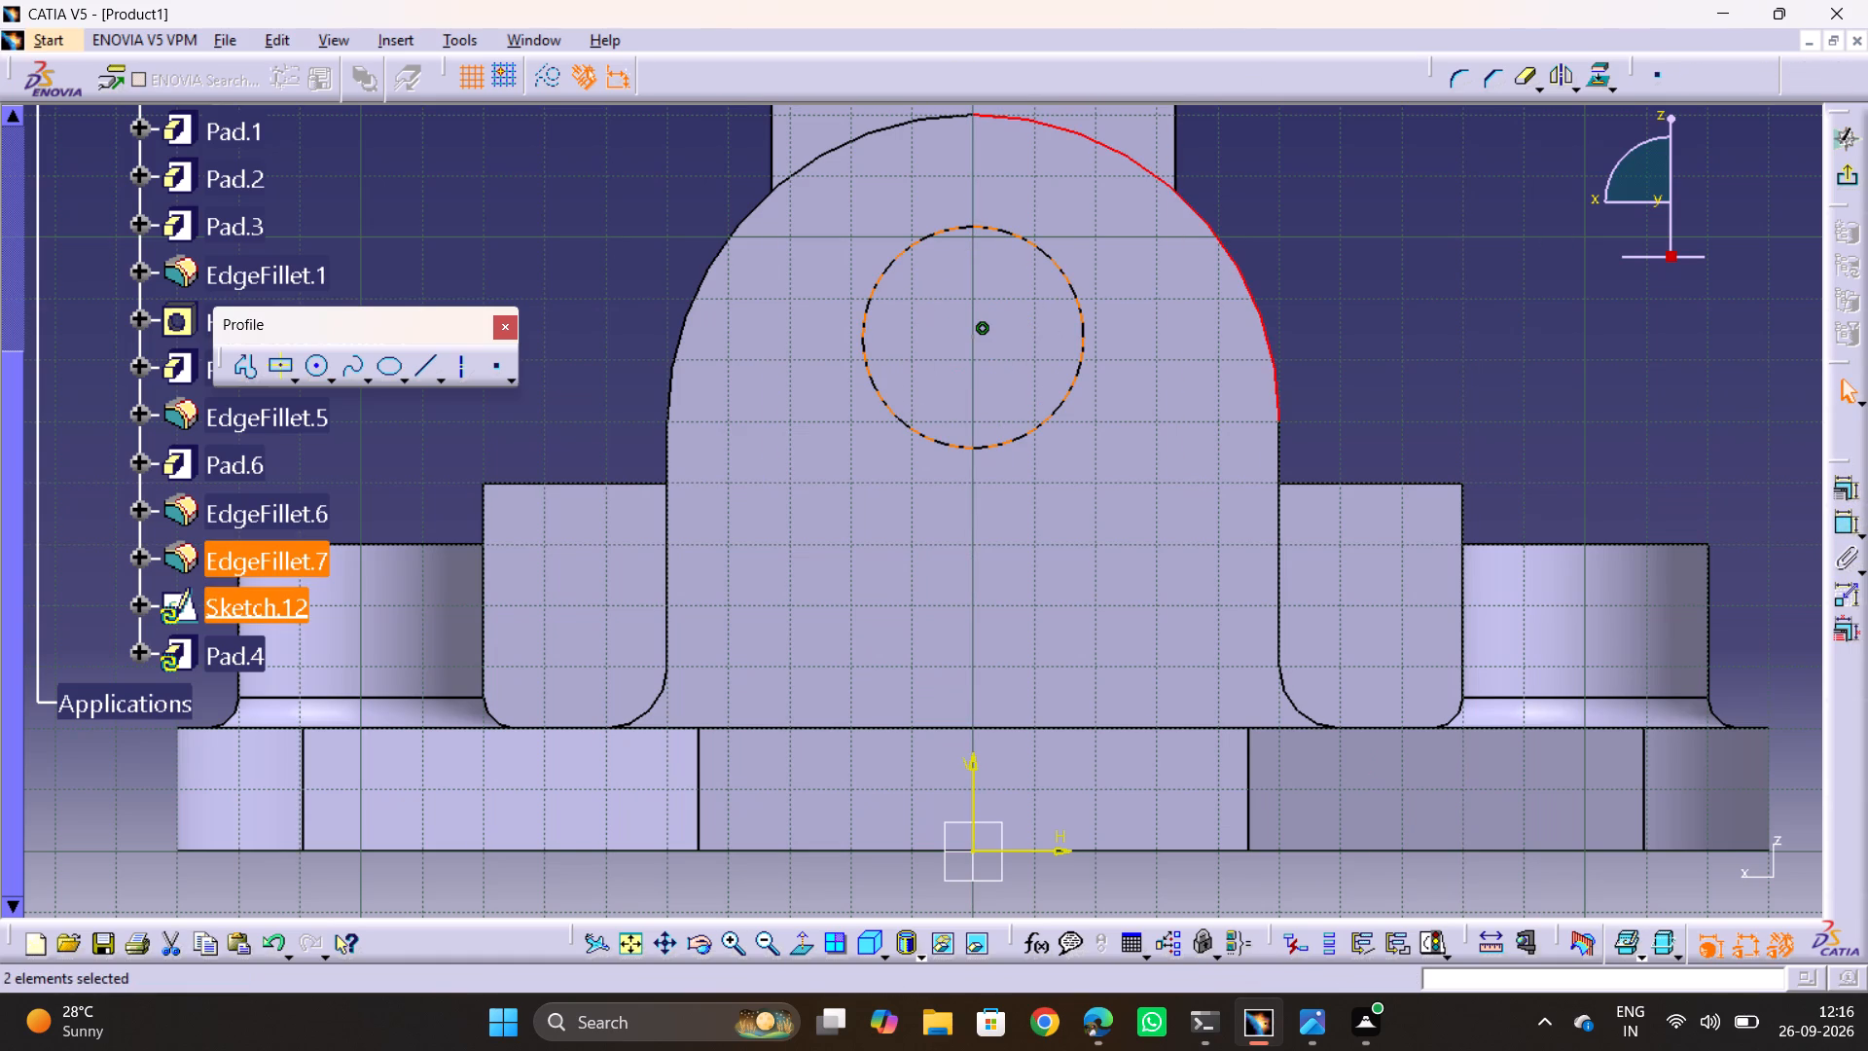
pyautogui.click(1844, 491)
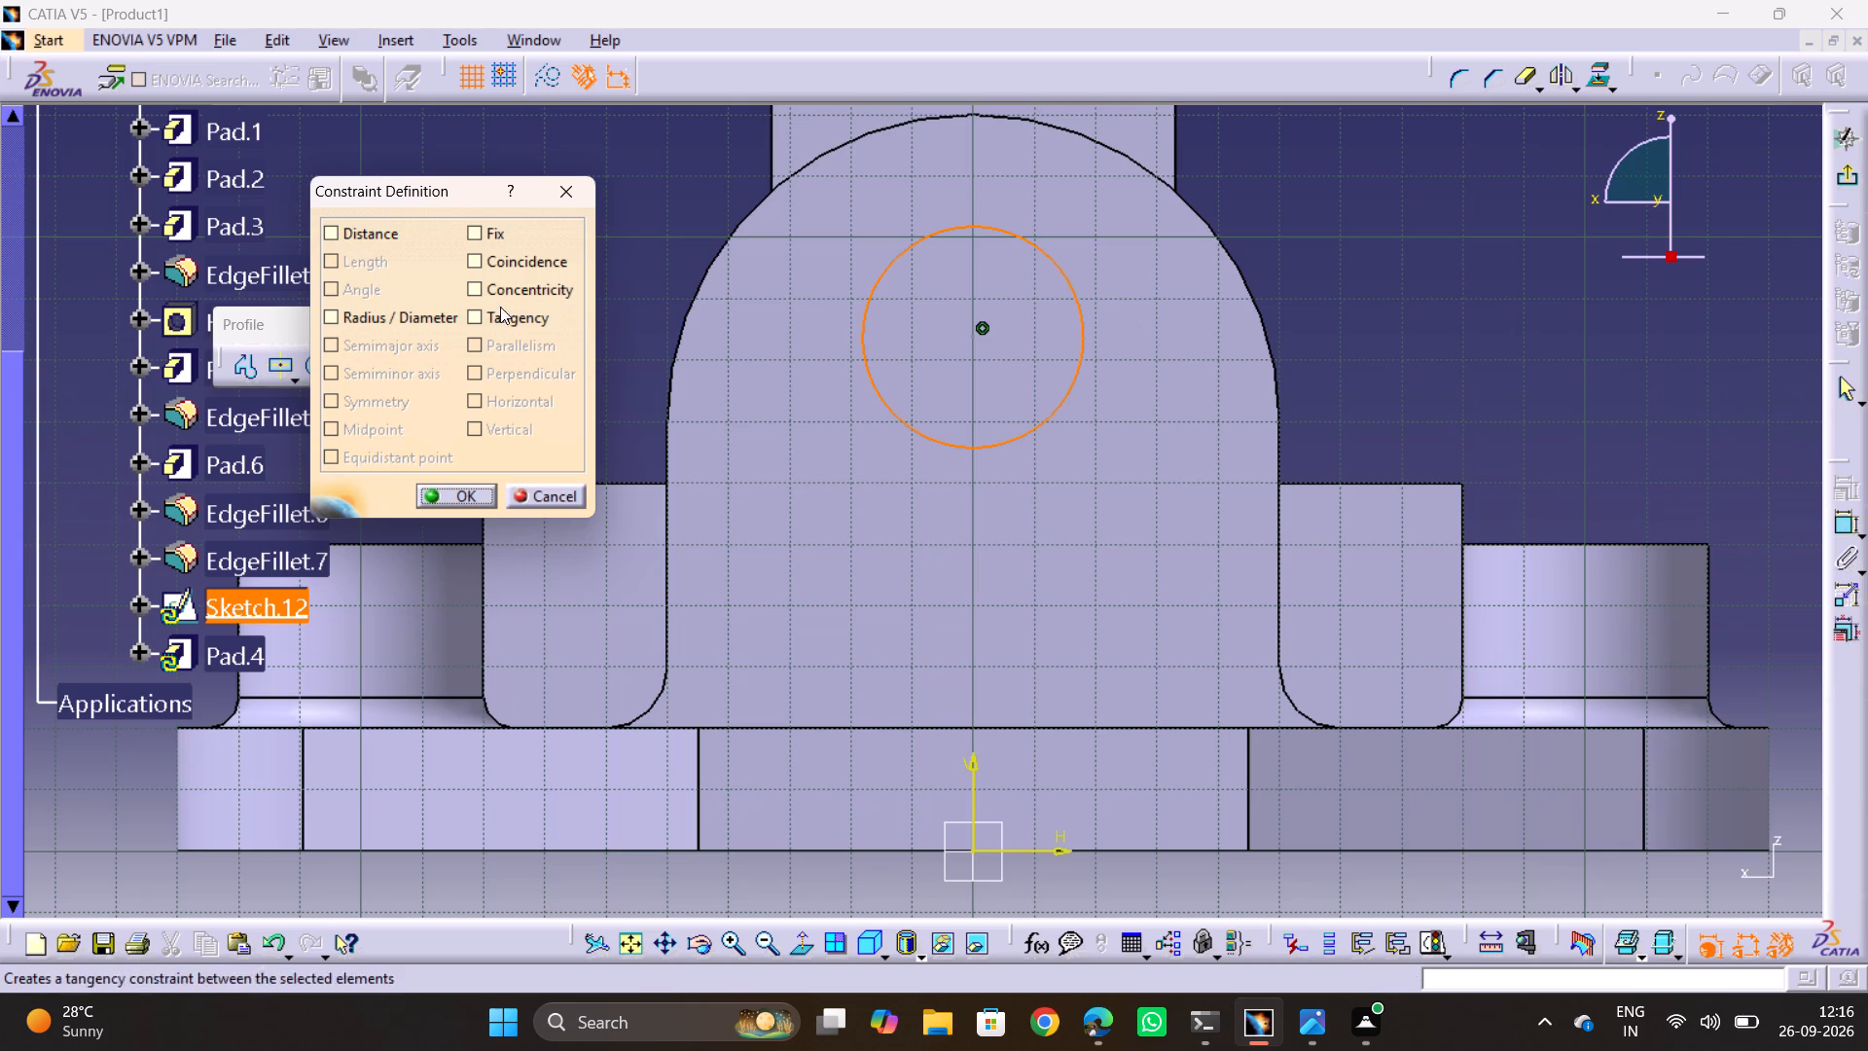
pyautogui.click(512, 284)
pyautogui.click(446, 493)
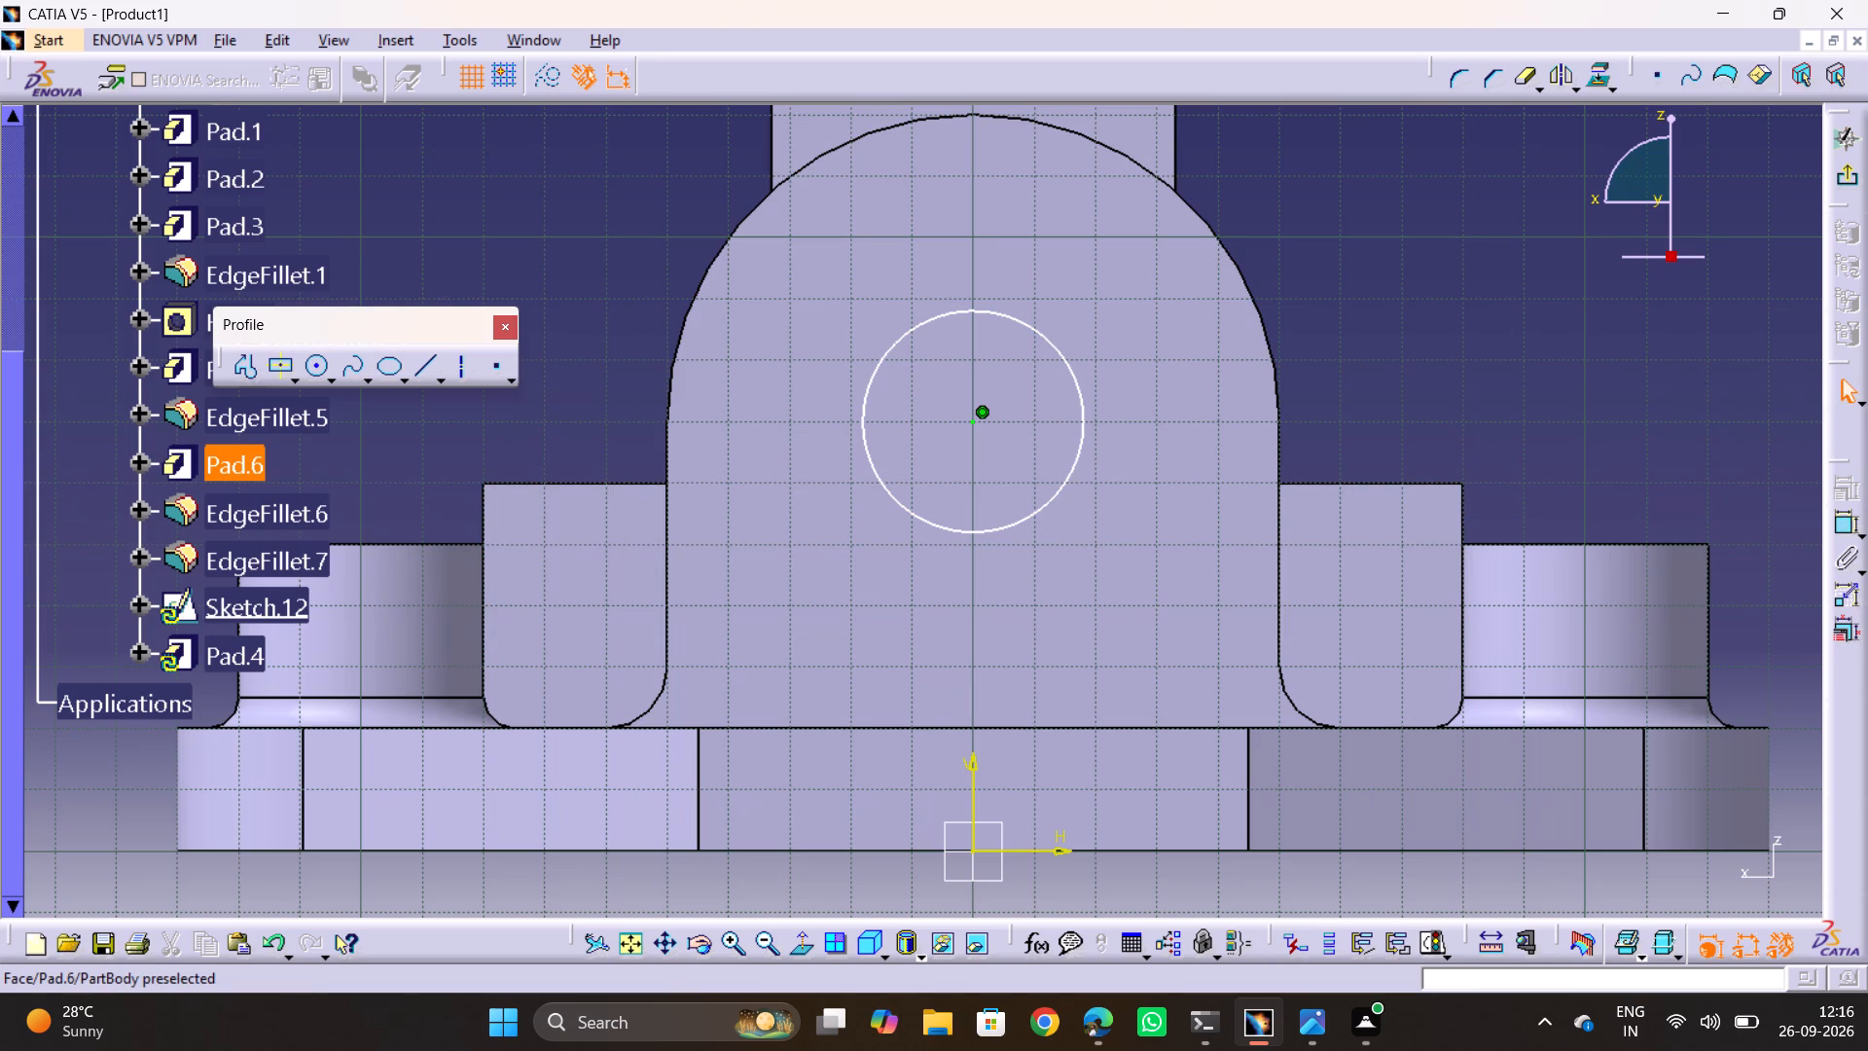
# Dimension the circle to a 50 mm diameter and exit the sketch.
pyautogui.click(1856, 525)
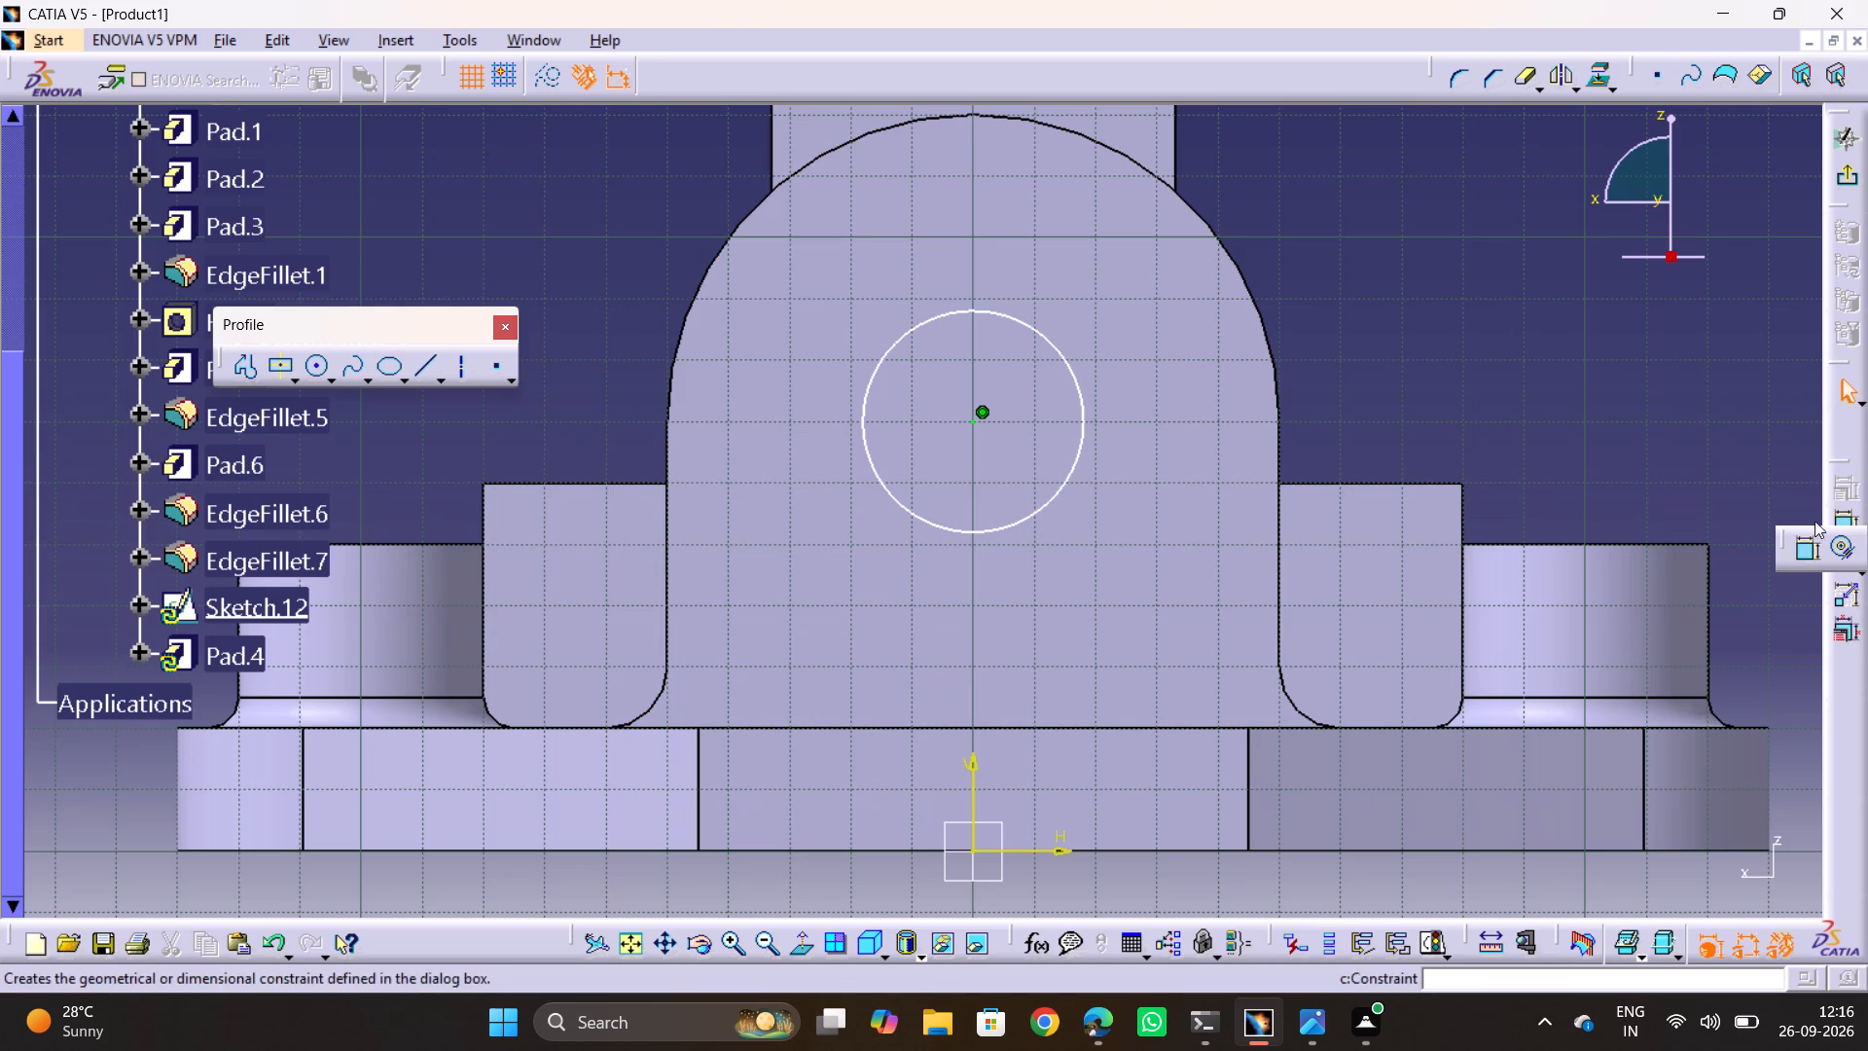
pyautogui.click(1802, 562)
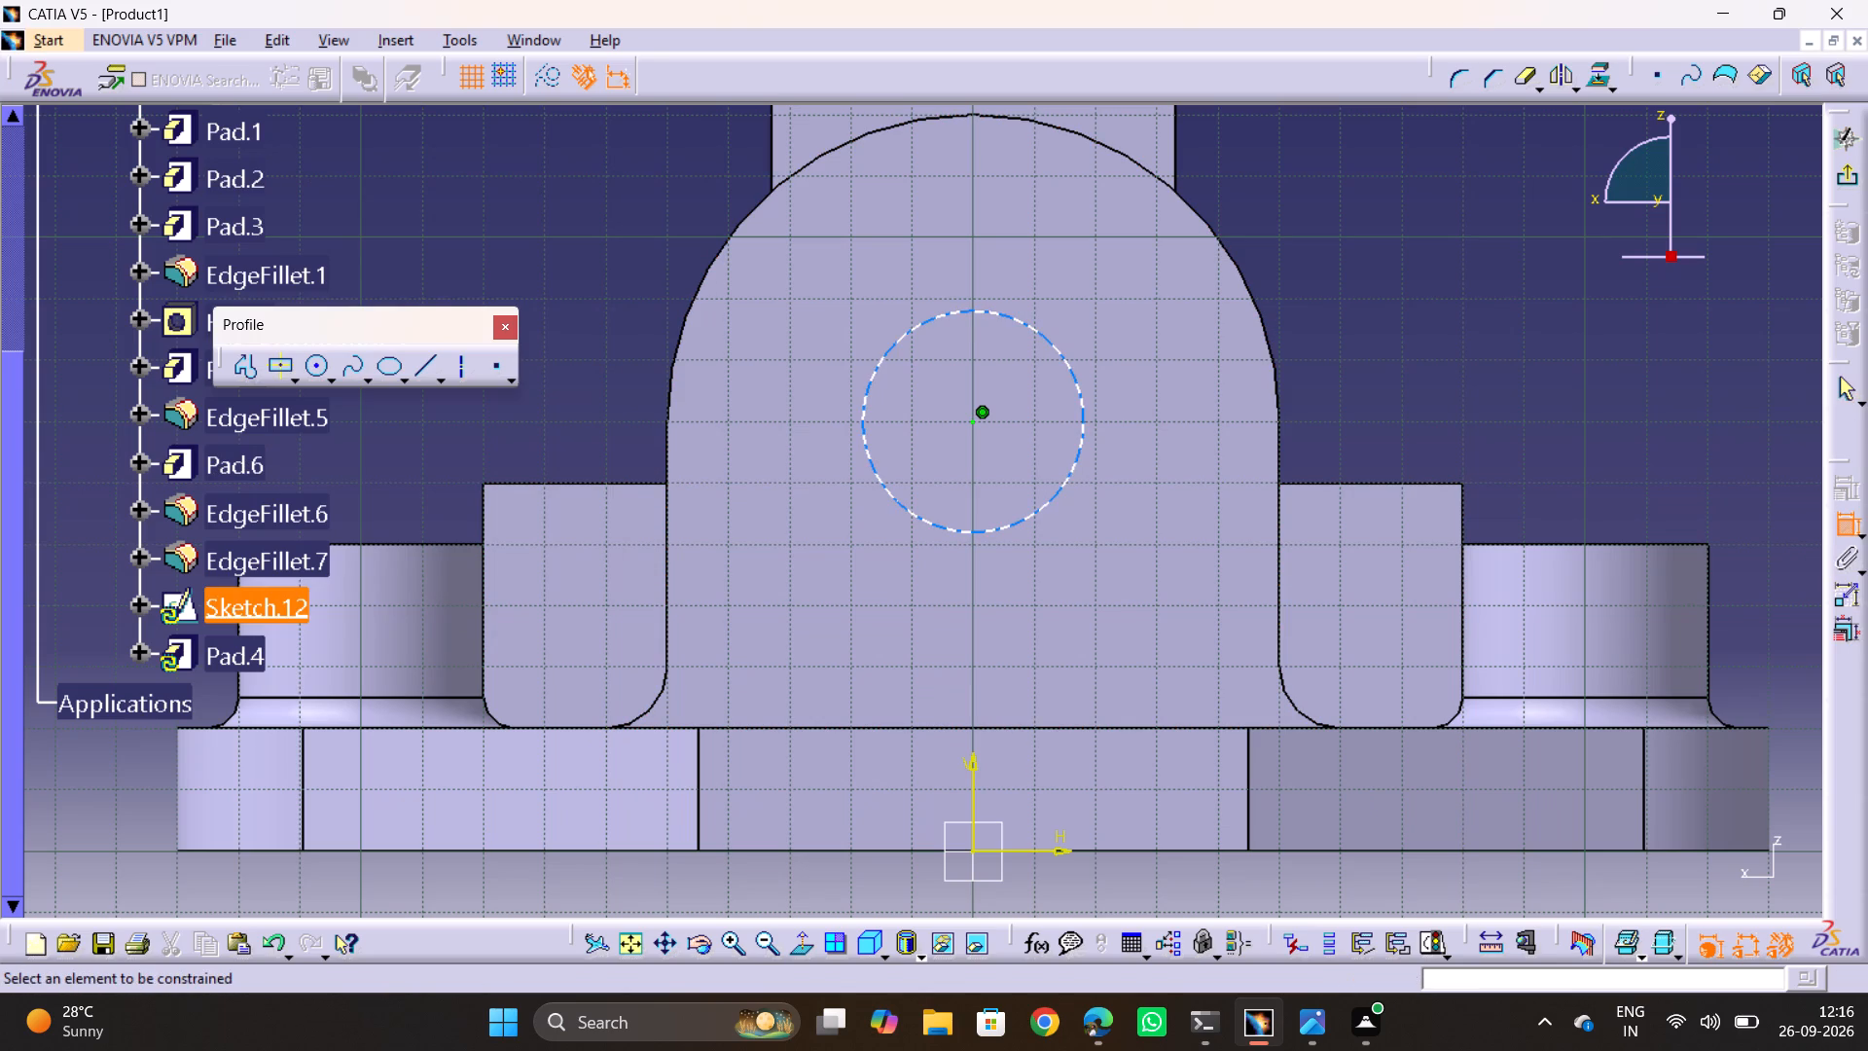
pyautogui.click(1068, 469)
pyautogui.click(1044, 449)
pyautogui.doubleClick(1046, 445)
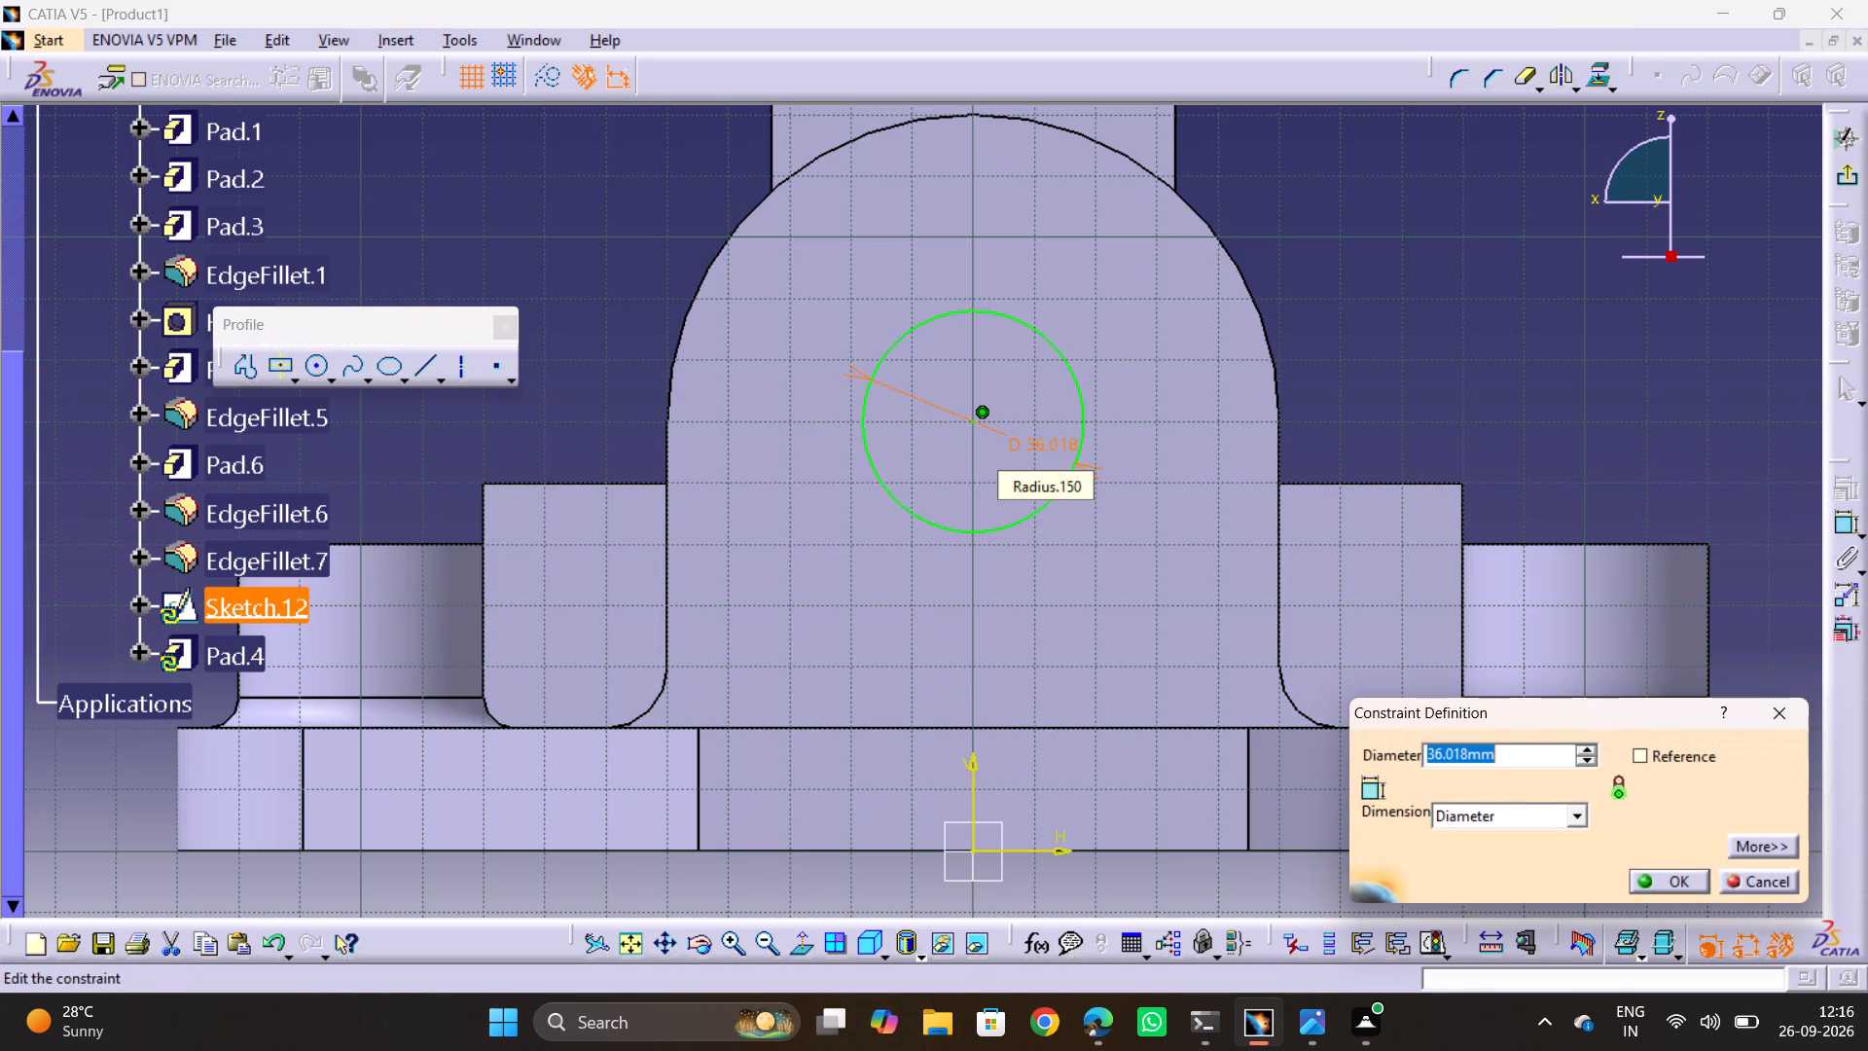
pyautogui.press('4')
pyautogui.press('BackSpace')
pyautogui.write('50')
pyautogui.press('Return')
pyautogui.click(1739, 381)
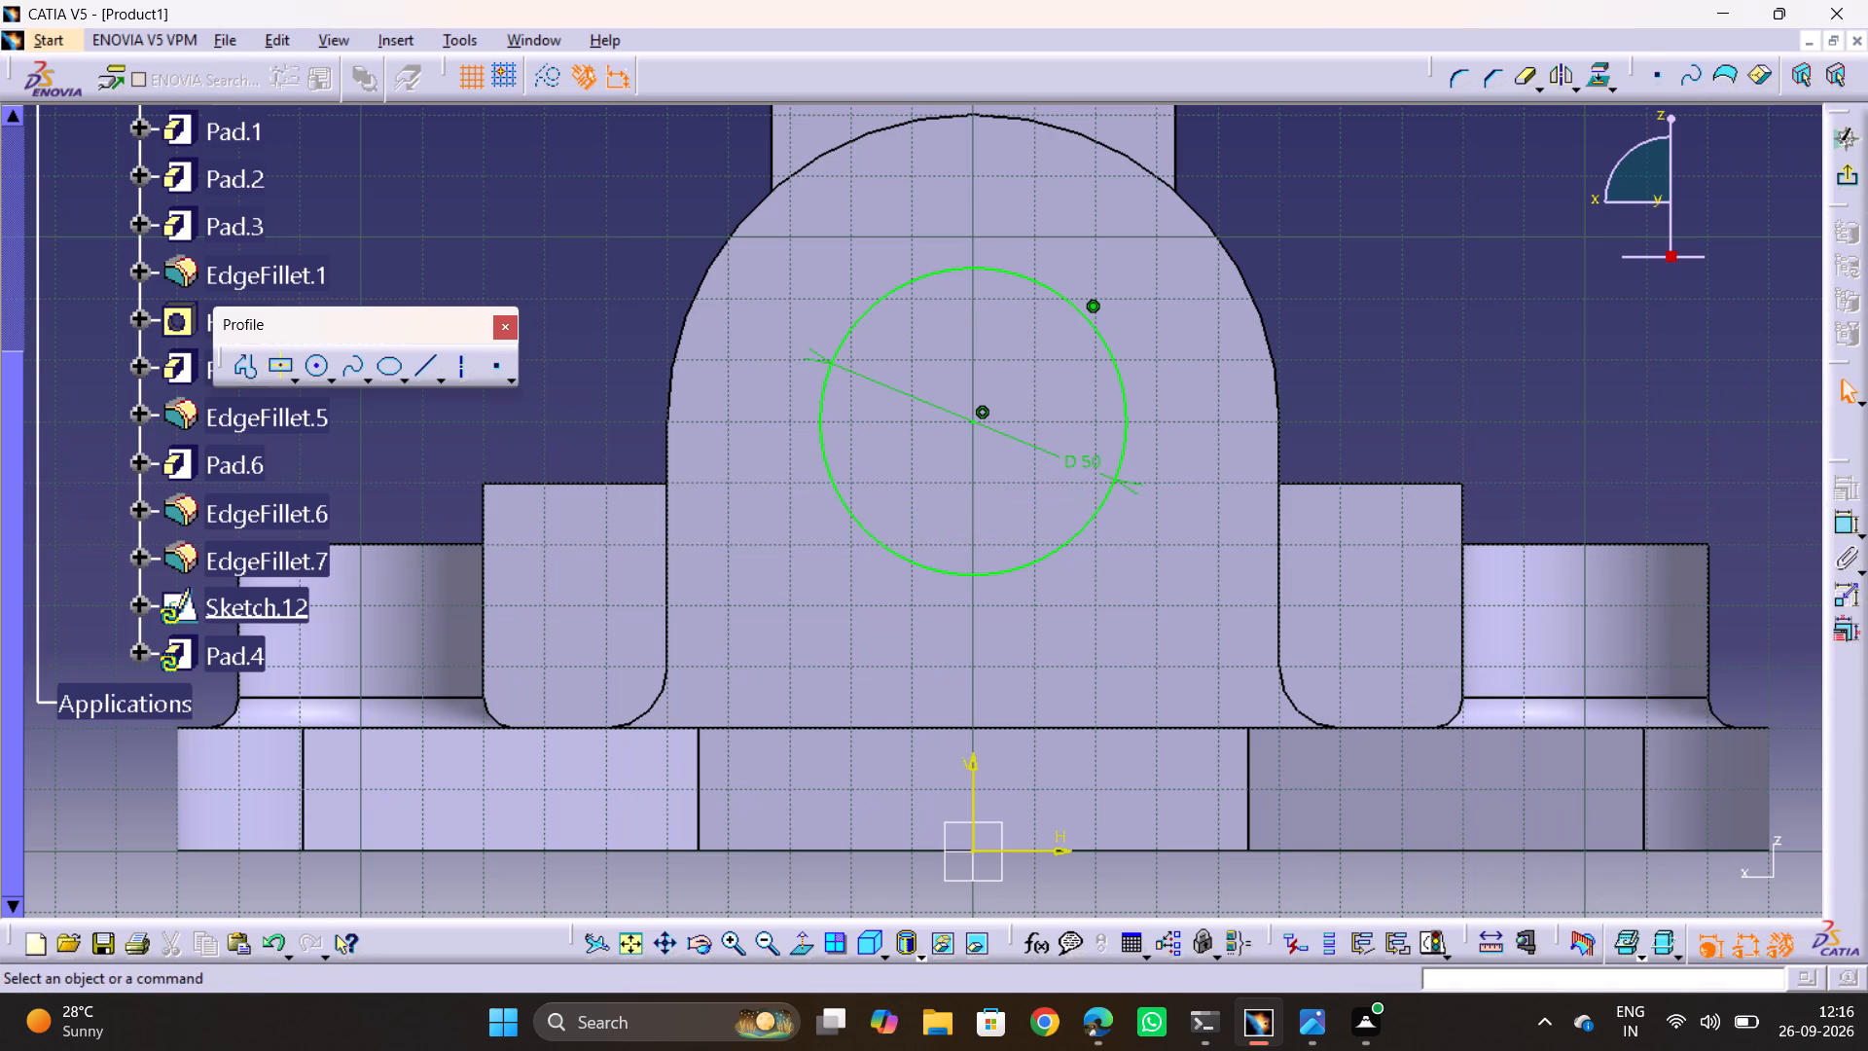
pyautogui.click(1867, 174)
pyautogui.click(1843, 188)
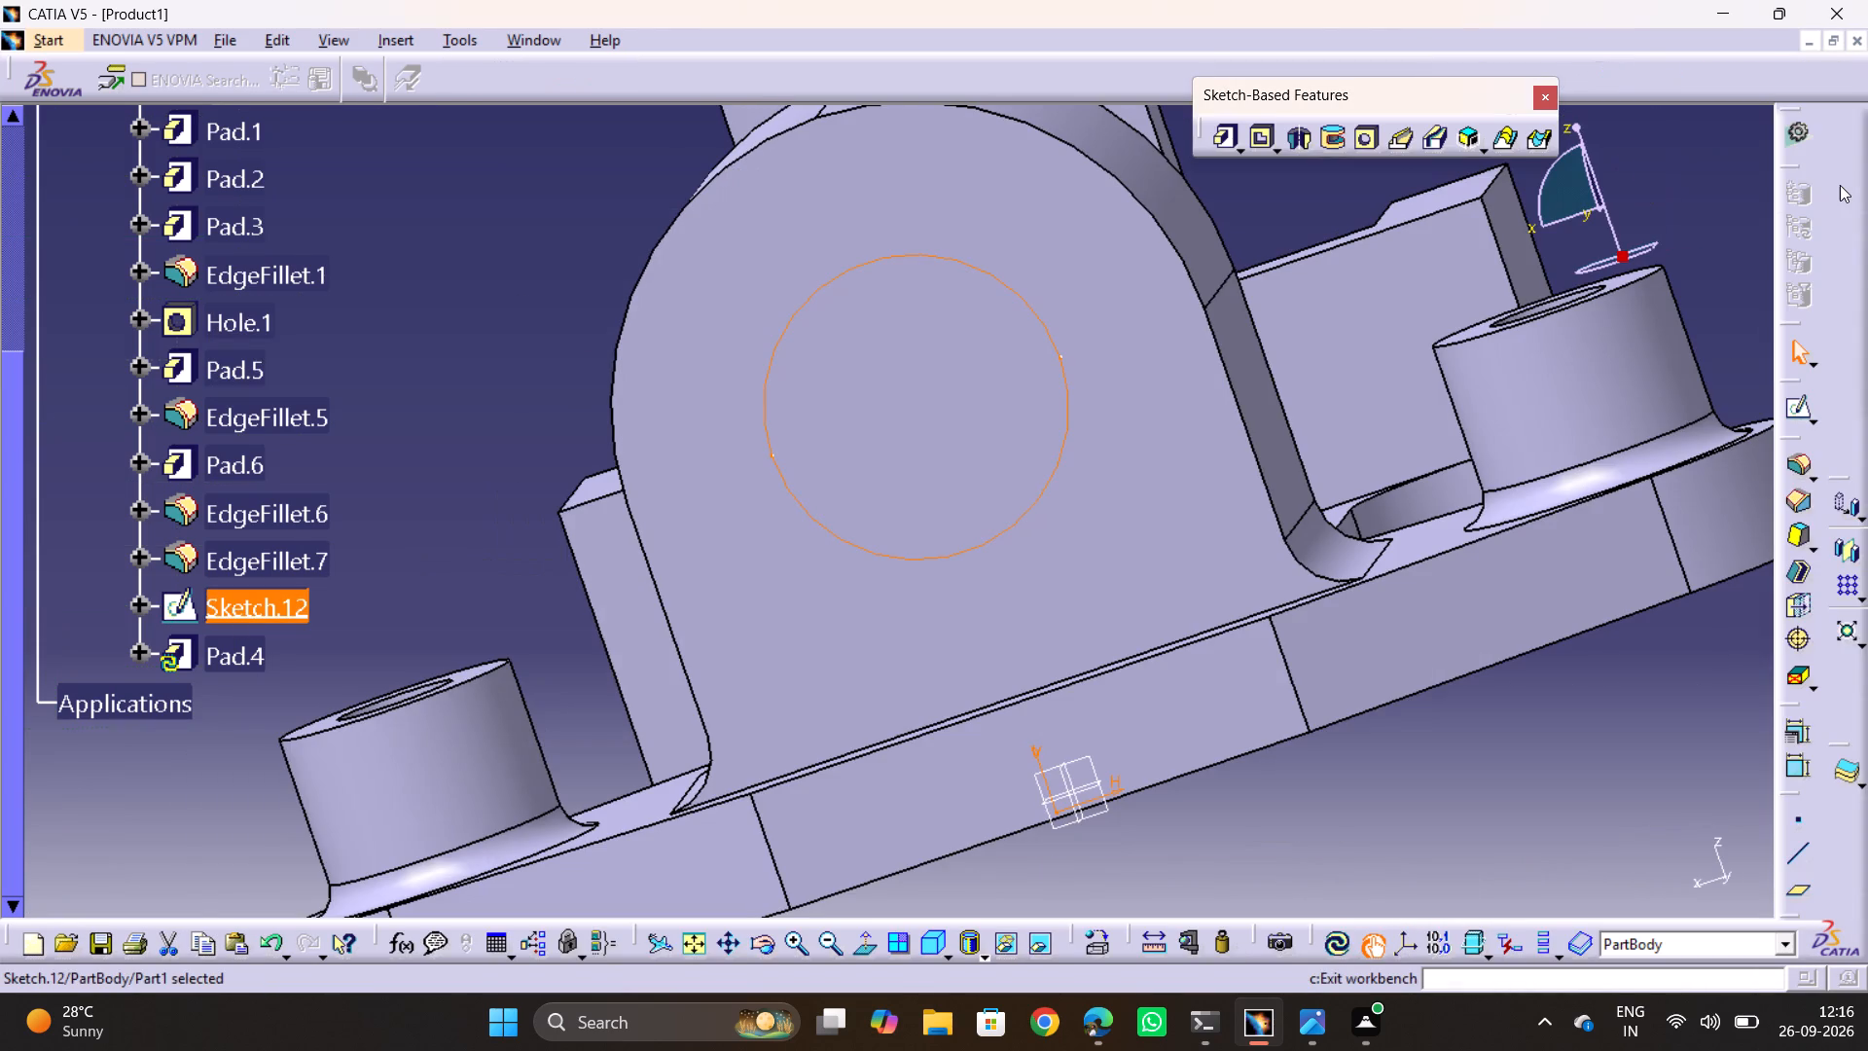
# Cut a 40 mm deep pocket into the rounded block from the circle sketch.
pyautogui.keyDown('ctrl'); pyautogui.moveTo(1514, 339); pyautogui.dragTo(1506, 442, button='middle'); pyautogui.keyUp('ctrl')
pyautogui.moveTo(1334, 454); pyautogui.dragTo(1094, 636, button='middle')
pyautogui.moveTo(1320, 456); pyautogui.dragTo(1096, 634)
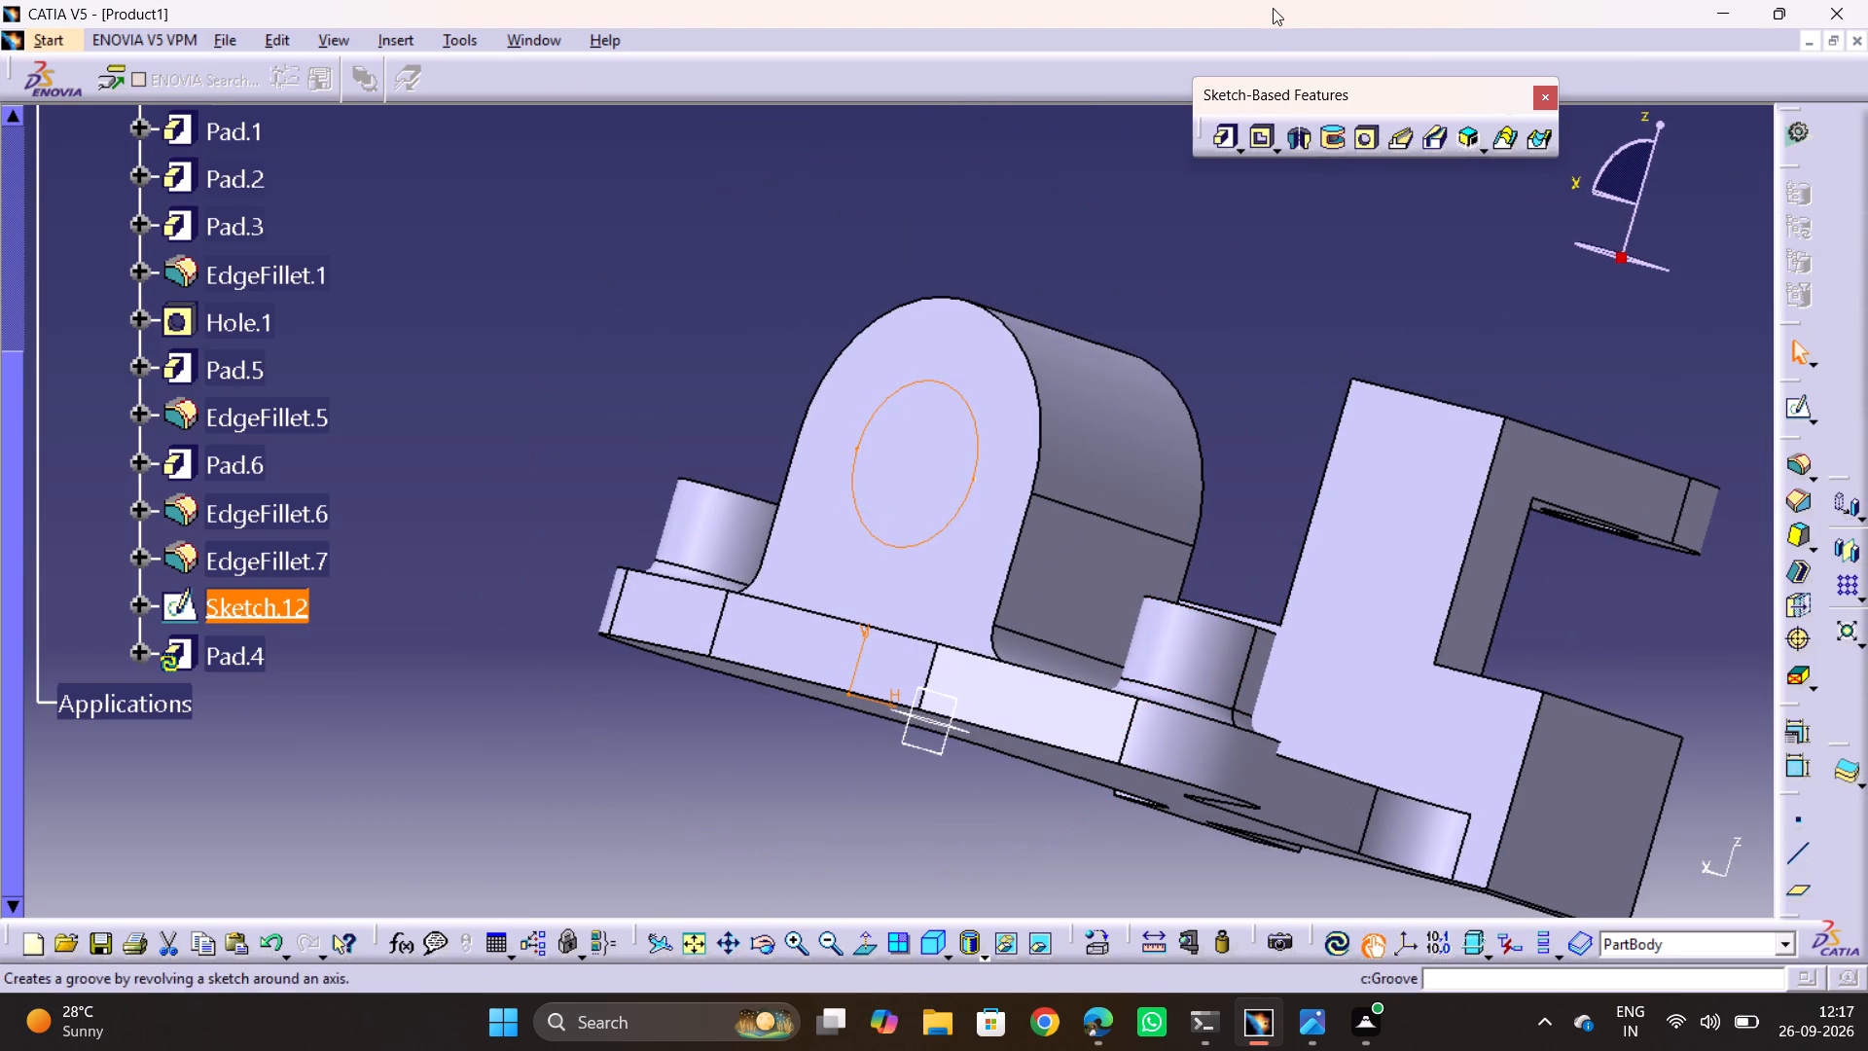
pyautogui.click(1253, 141)
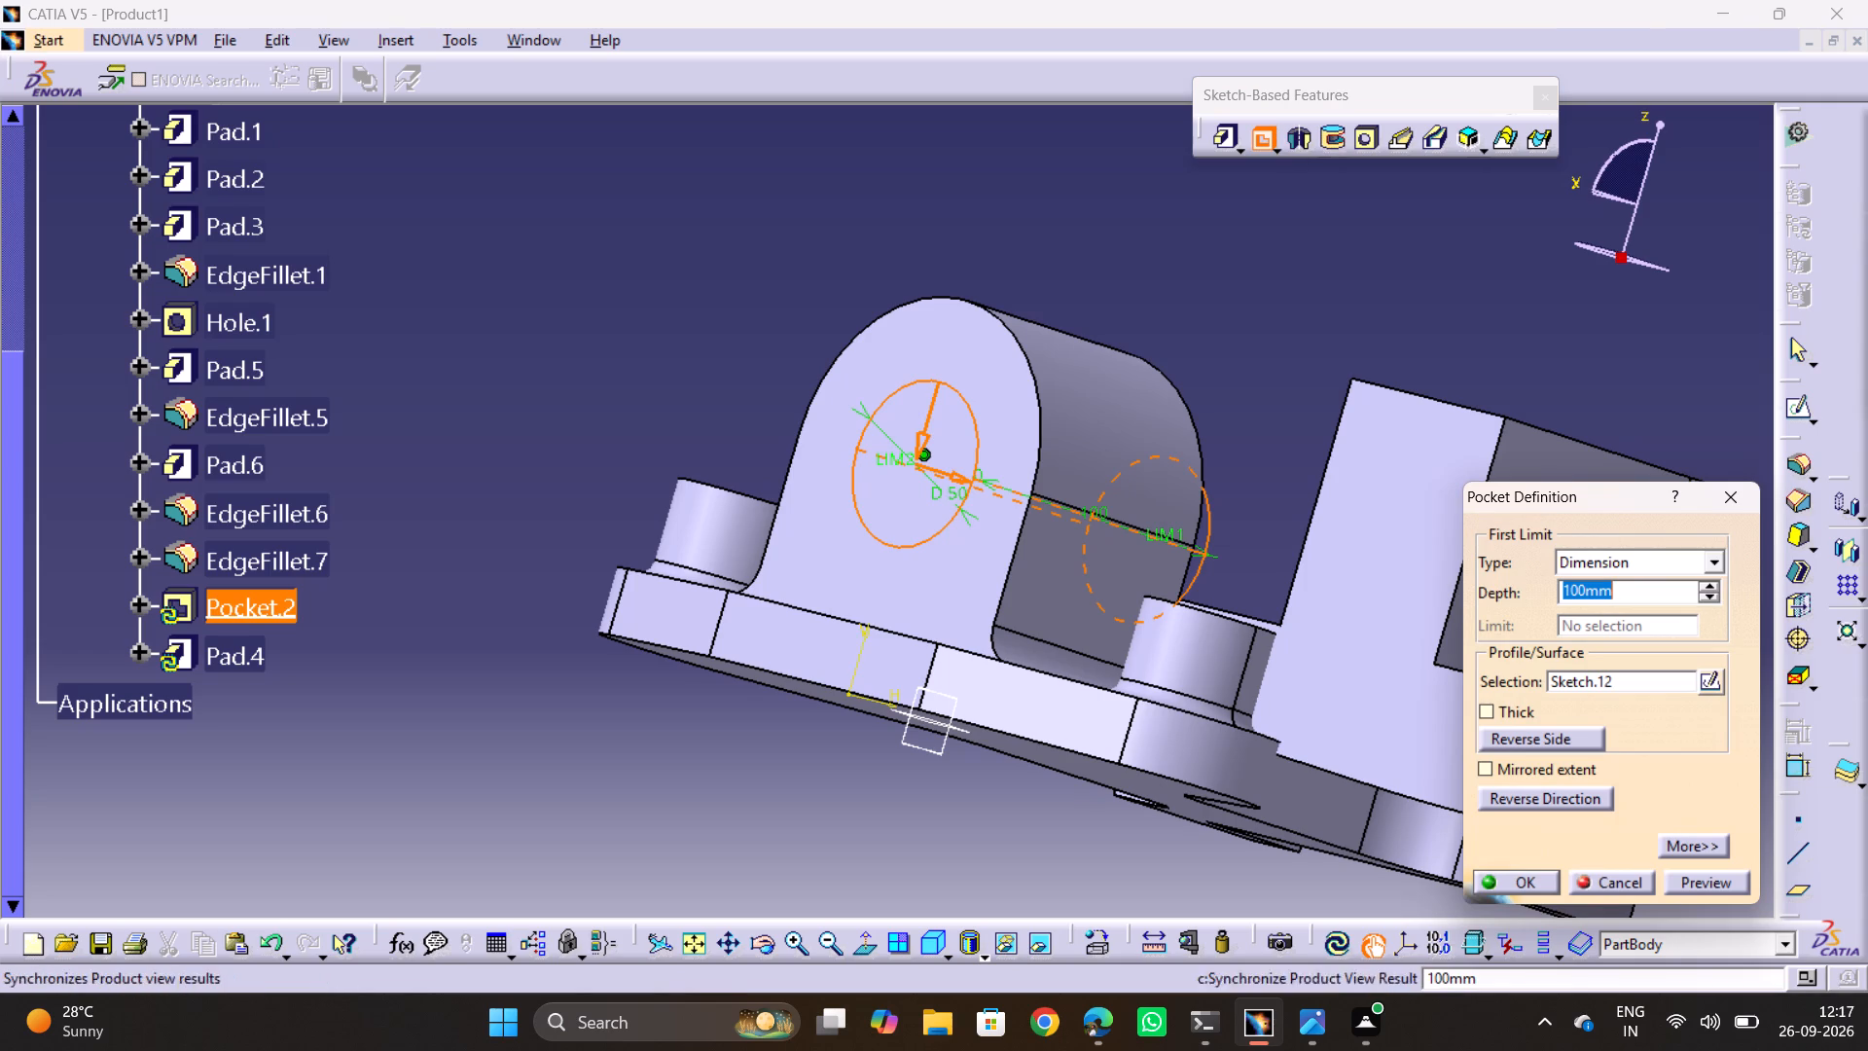
pyautogui.write('40')
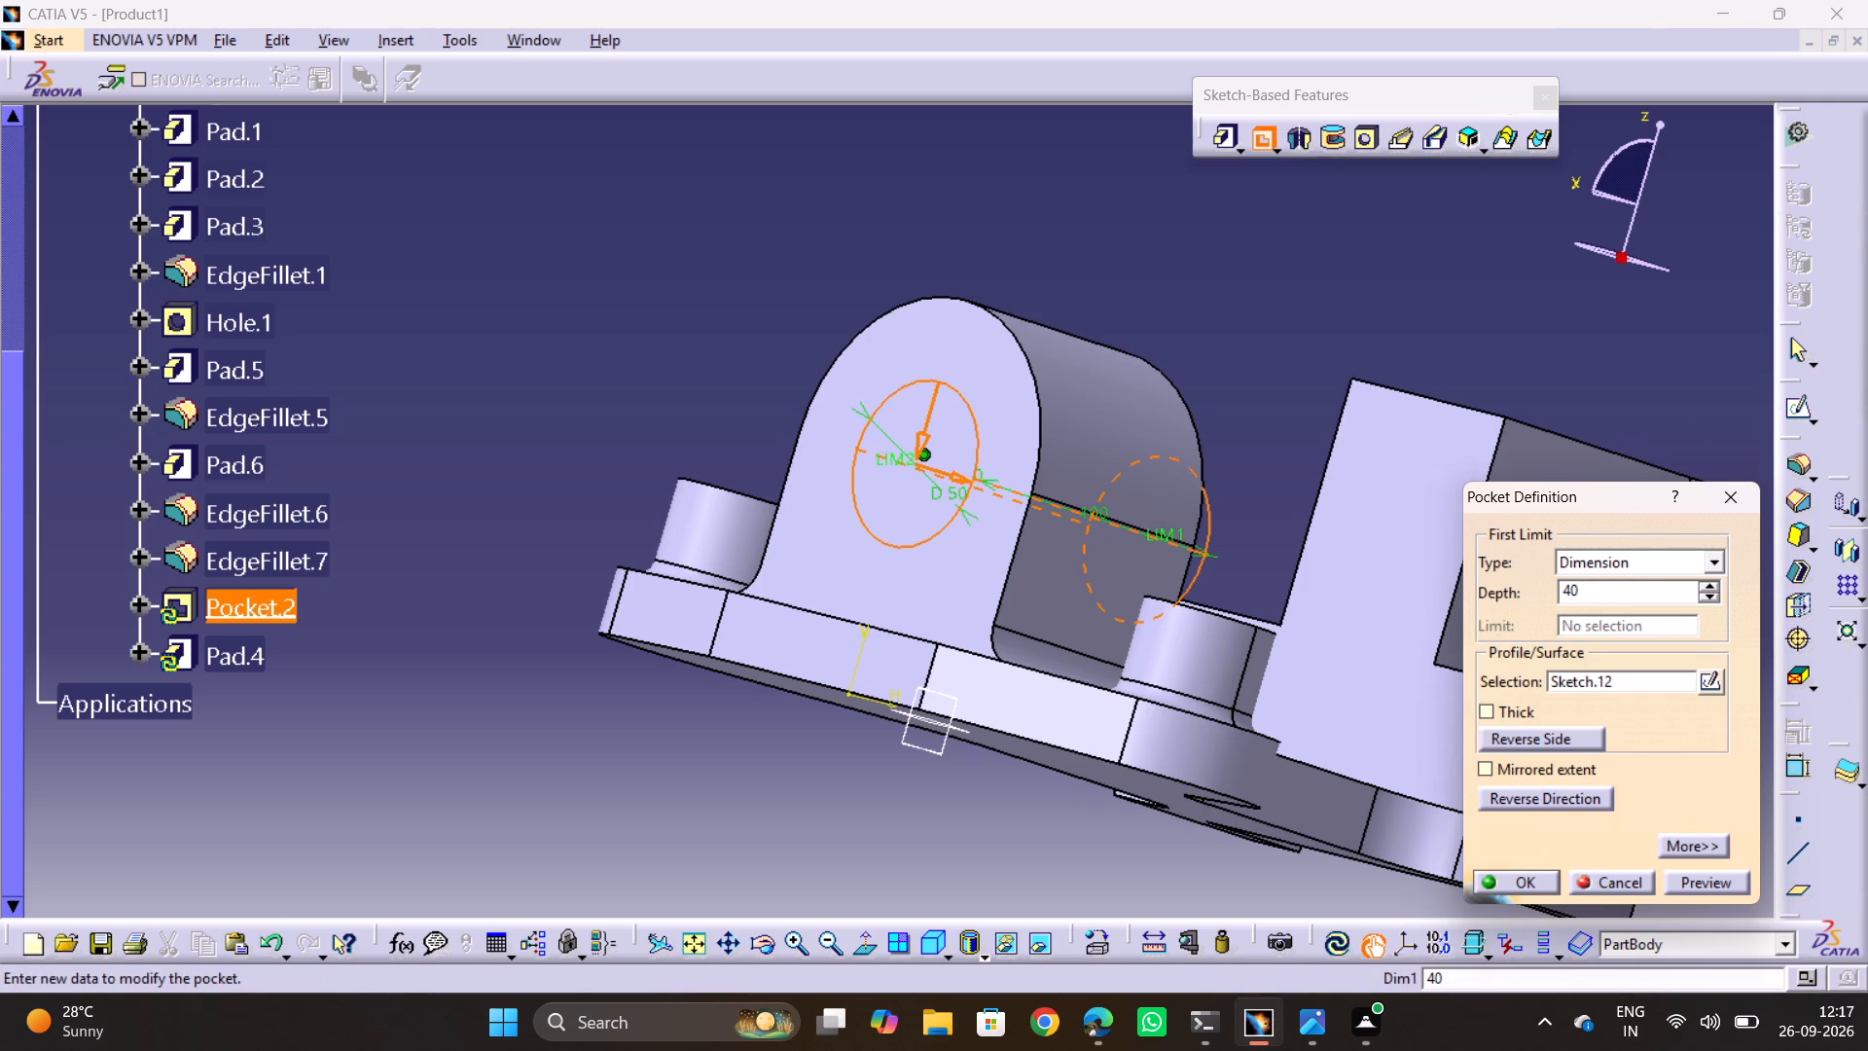
pyautogui.press('Return')
# Set the block's circular pocket depth to 70 mm.
pyautogui.doubleClick(903, 431)
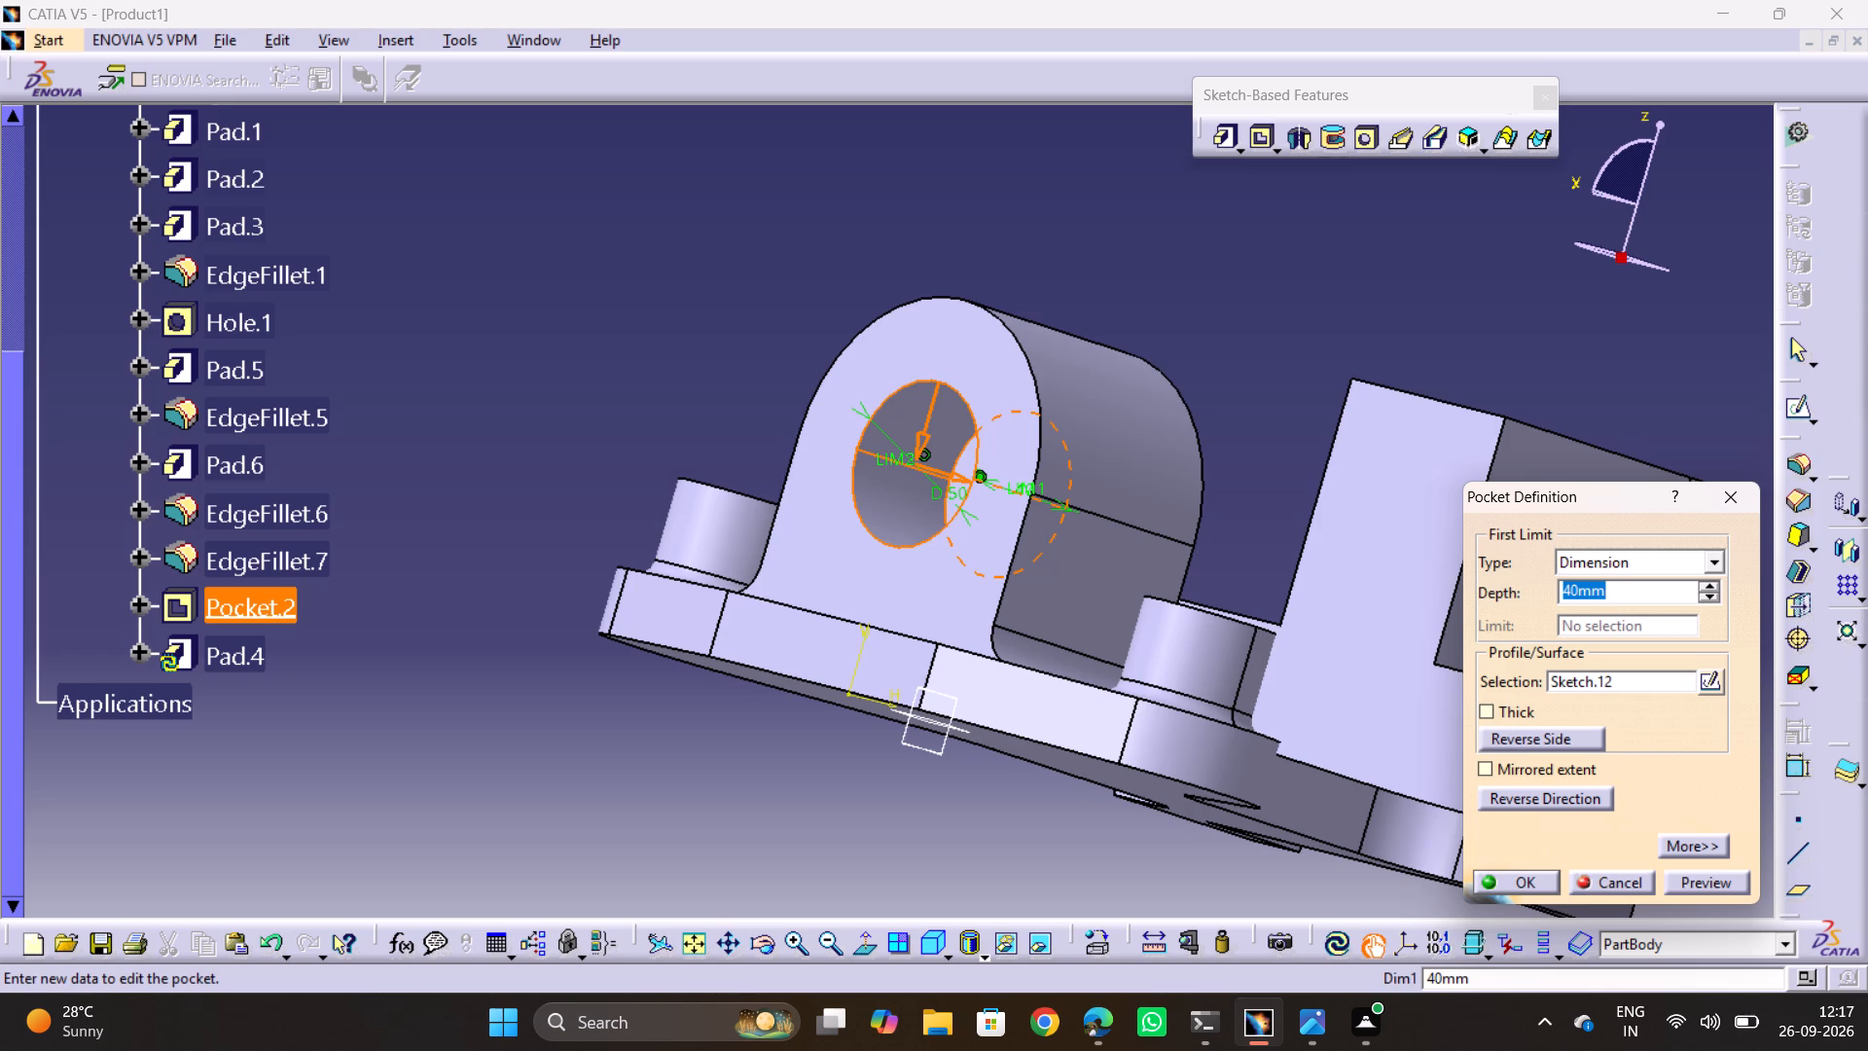
pyautogui.write('70')
pyautogui.press('Return')
pyautogui.click(1195, 346)
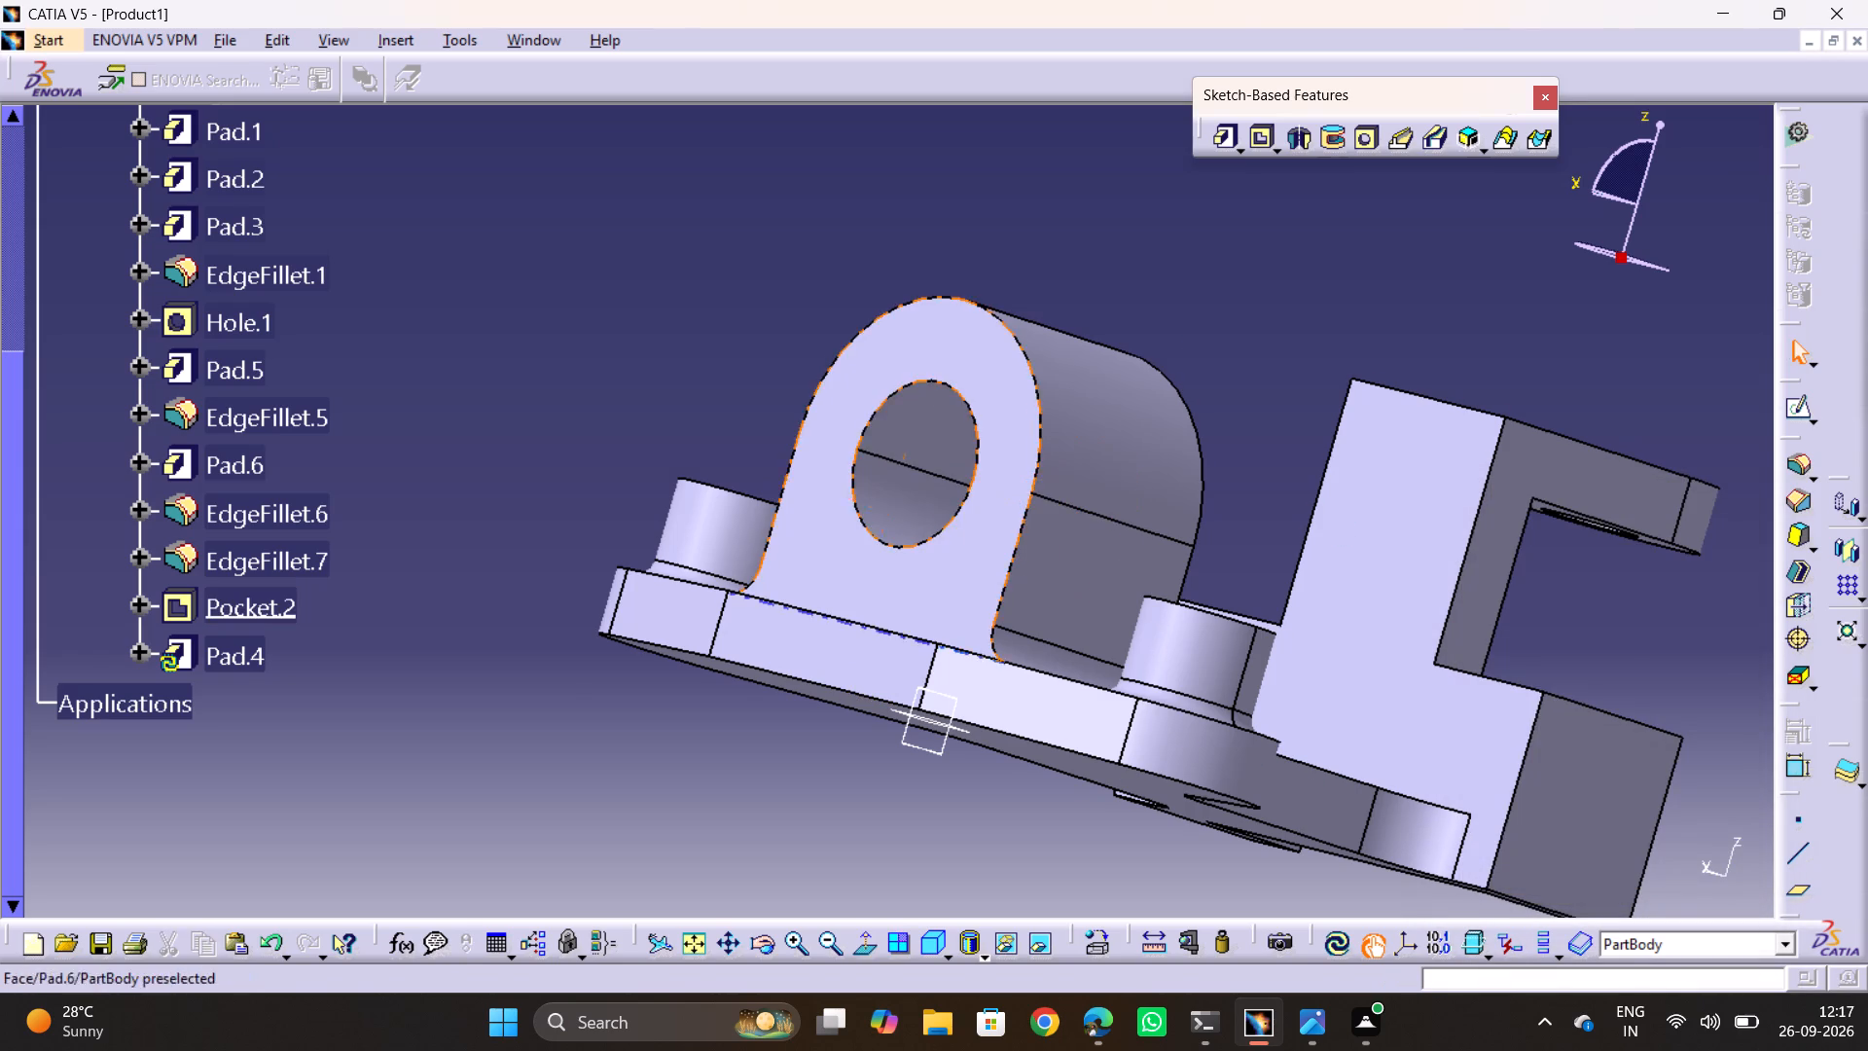
# Examine the bored block, base plate and arm of the bracket from several angles.
pyautogui.moveTo(1025, 396); pyautogui.dragTo(1302, 656, button='middle')
pyautogui.moveTo(1095, 419); pyautogui.dragTo(1302, 656)
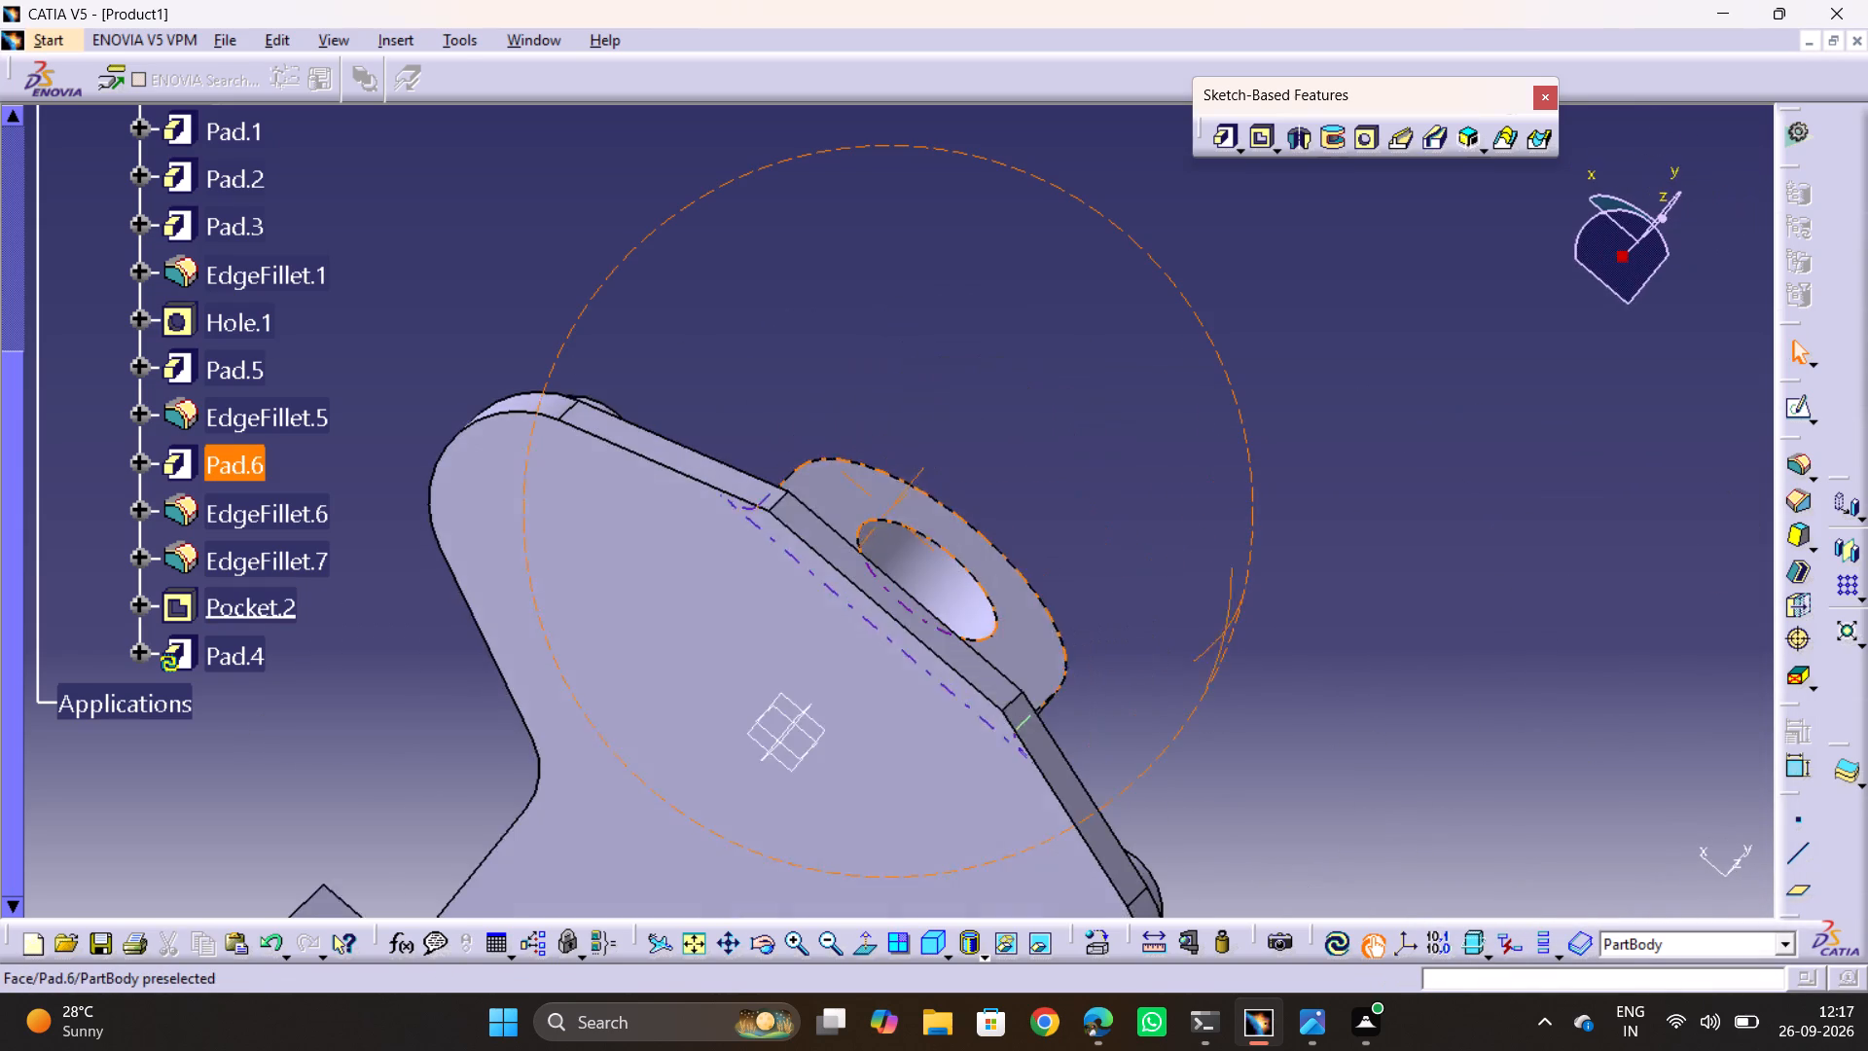
pyautogui.moveTo(1302, 656); pyautogui.dragTo(1296, 665)
pyautogui.moveTo(1302, 656); pyautogui.dragTo(1296, 668, button='middle')
pyautogui.moveTo(1001, 443); pyautogui.dragTo(406, 670, button='middle')
pyautogui.moveTo(1001, 443); pyautogui.dragTo(406, 670)
pyautogui.moveTo(1181, 476); pyautogui.dragTo(1014, 489, button='middle')
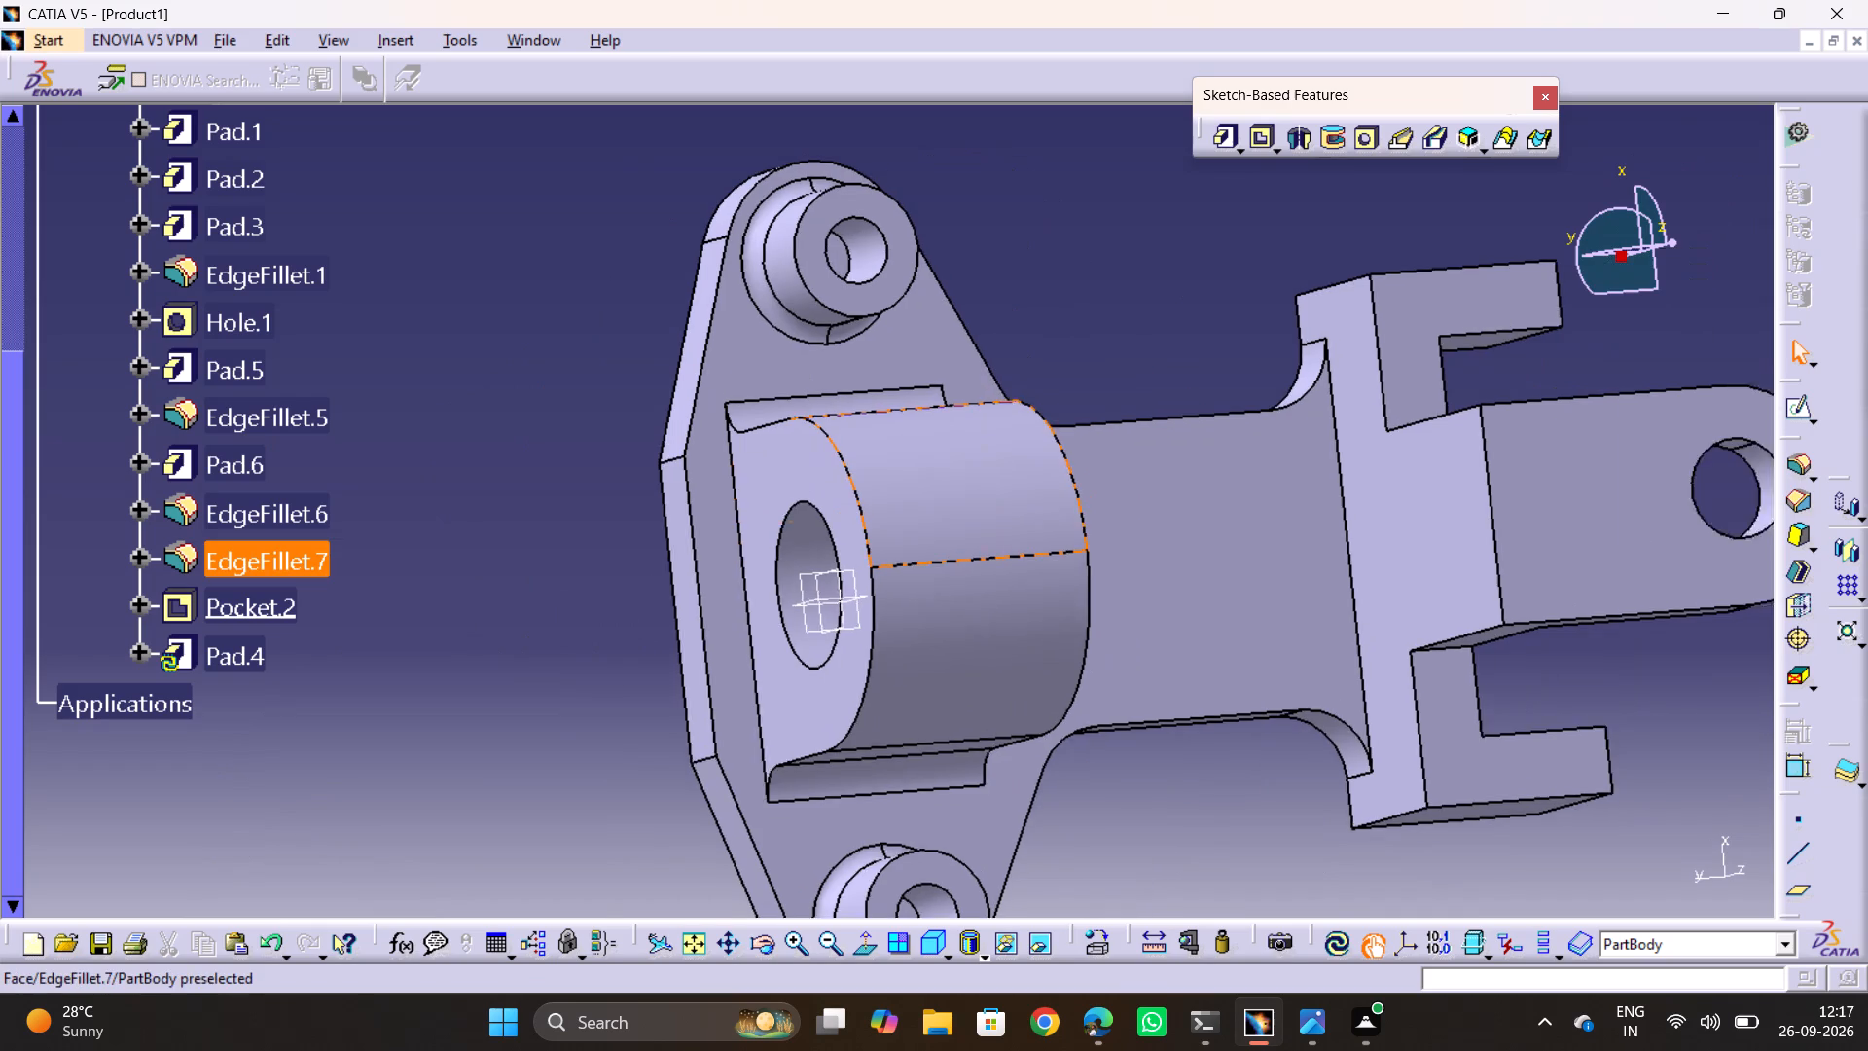
pyautogui.moveTo(1014, 489); pyautogui.dragTo(811, 477, button='middle')
pyautogui.moveTo(1250, 749); pyautogui.dragTo(1162, 565, button='middle')
pyautogui.moveTo(1255, 756); pyautogui.dragTo(1162, 565)
pyautogui.moveTo(955, 765); pyautogui.dragTo(961, 768, button='middle')
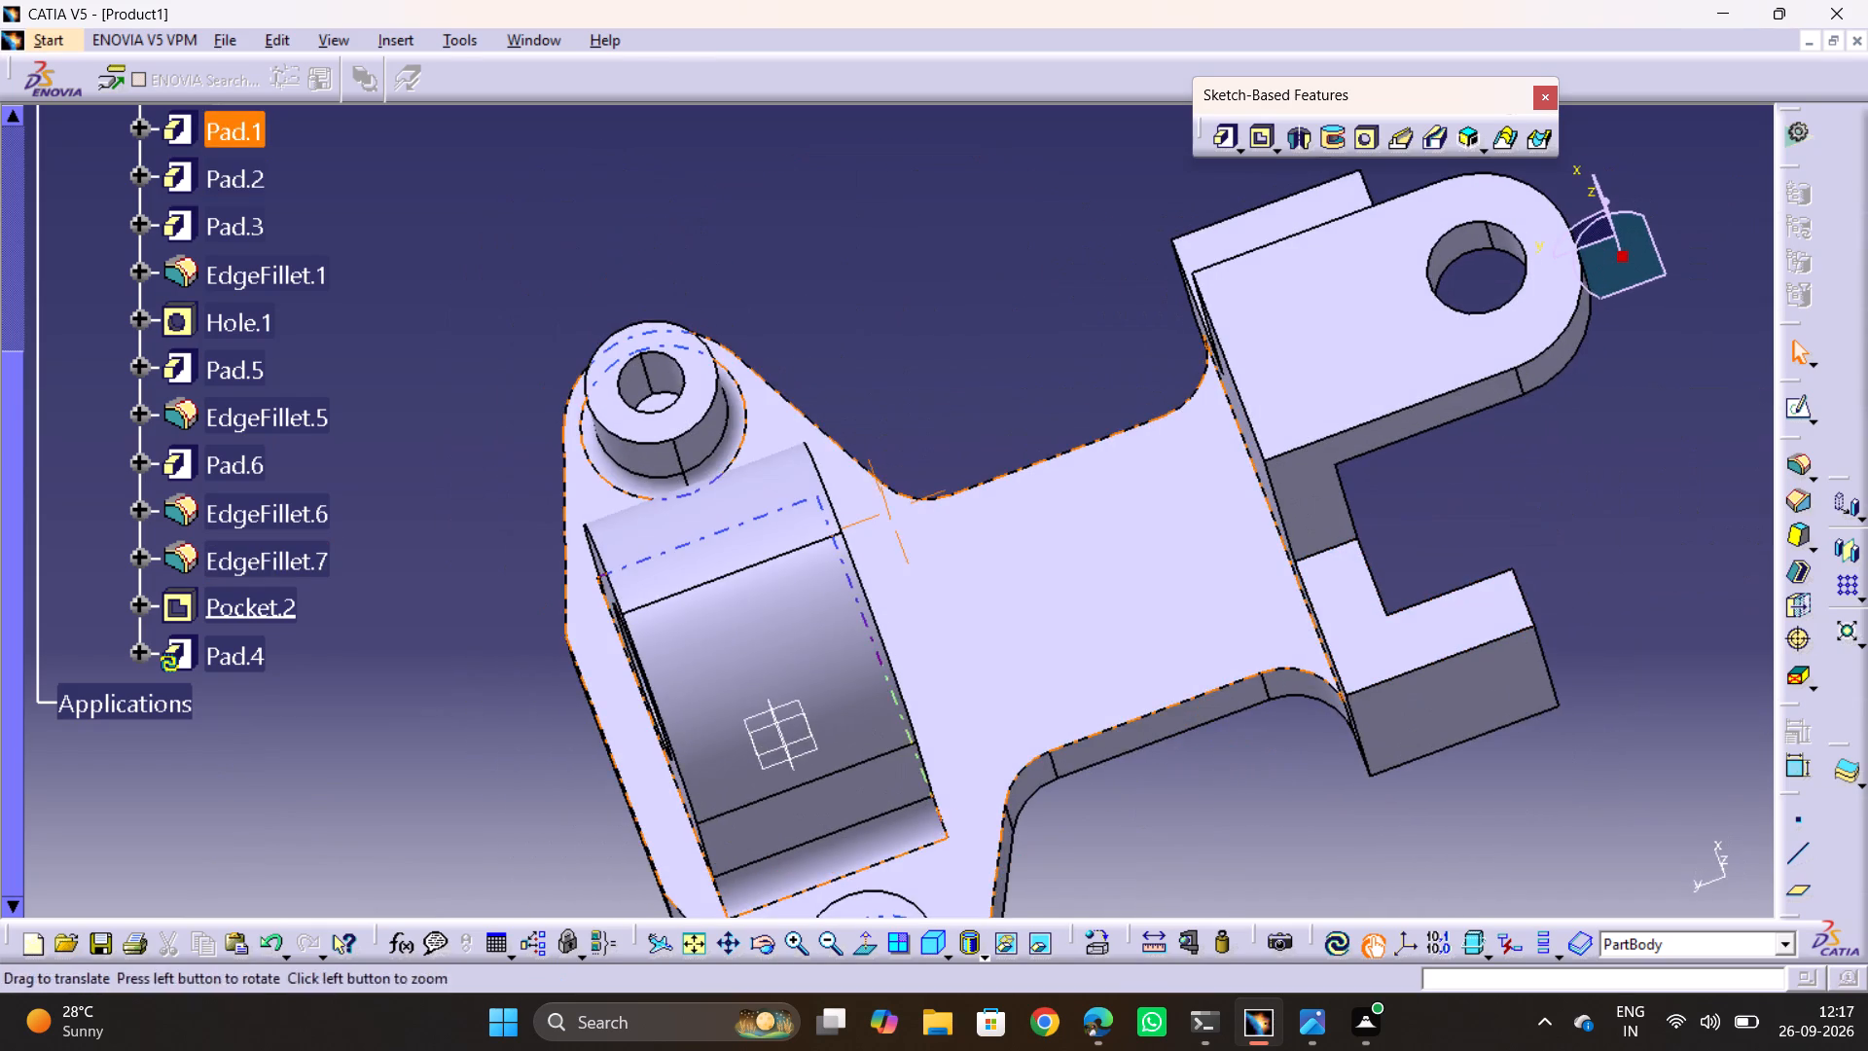
# Inspect the finished bracket's bored block, bosses, base plate and forked arm from the front and side.
pyautogui.moveTo(961, 768); pyautogui.dragTo(1018, 486, button='middle')
pyautogui.moveTo(1081, 604); pyautogui.dragTo(1154, 195, button='middle')
pyautogui.moveTo(1128, 463); pyautogui.dragTo(1154, 195)
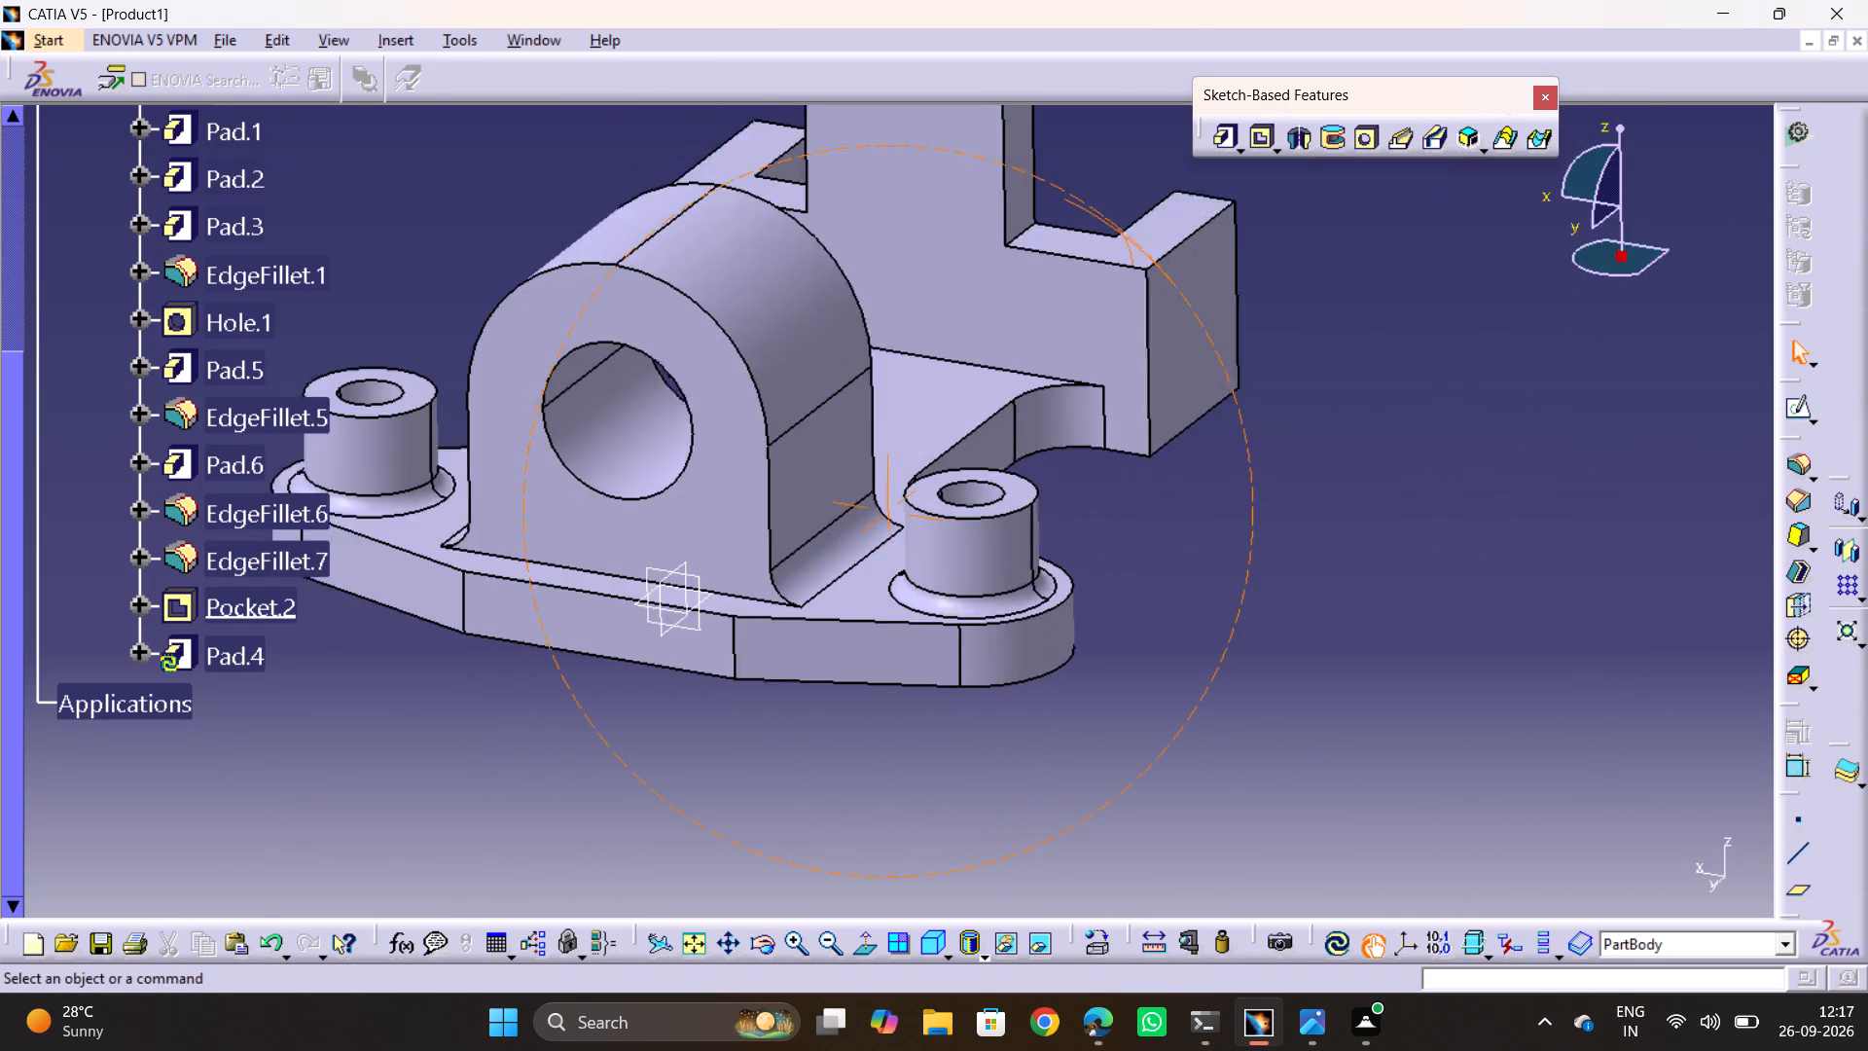
pyautogui.moveTo(1154, 195); pyautogui.dragTo(1137, 127)
pyautogui.moveTo(1154, 195); pyautogui.dragTo(1137, 127, button='middle')
pyautogui.moveTo(1405, 510); pyautogui.dragTo(1476, 598, button='middle')
pyautogui.moveTo(1429, 596); pyautogui.dragTo(1391, 592, button='middle')
pyautogui.moveTo(1426, 593); pyautogui.dragTo(1391, 592)
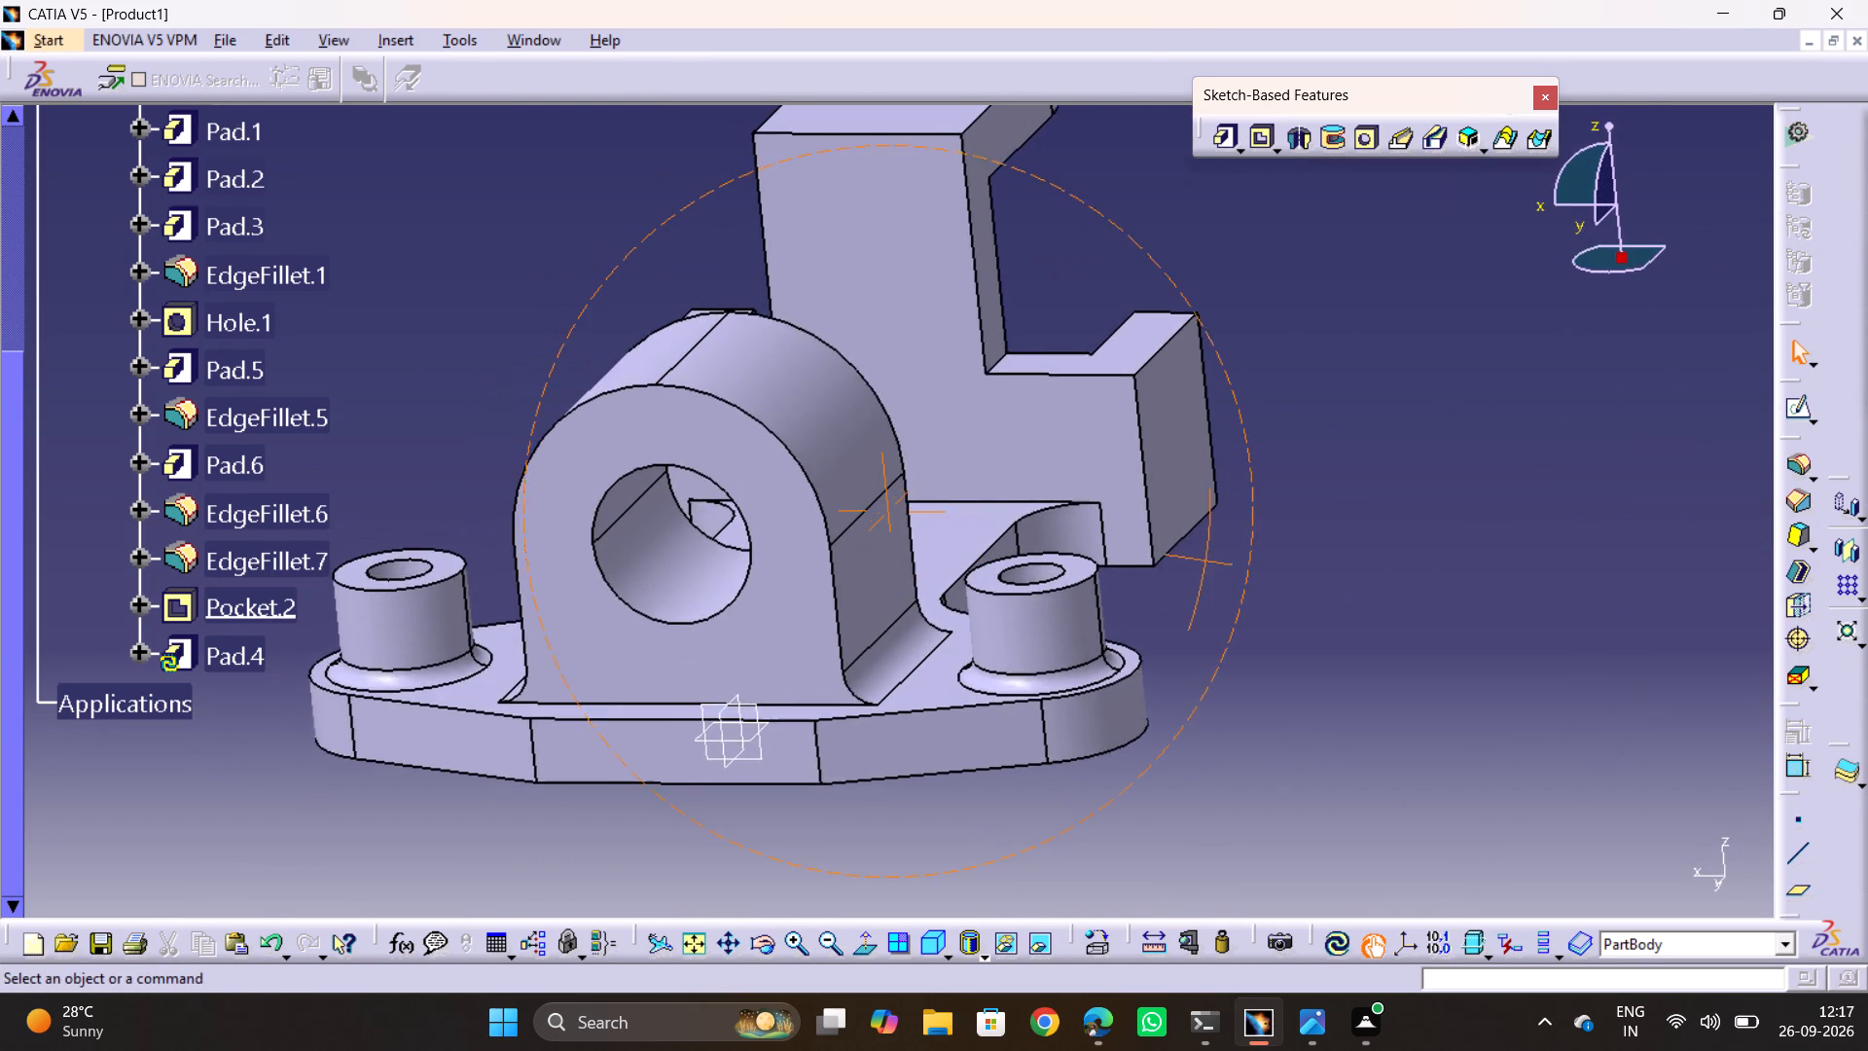
pyautogui.moveTo(1391, 592); pyautogui.dragTo(1038, 601)
pyautogui.moveTo(1391, 592); pyautogui.dragTo(1038, 601, button='middle')
pyautogui.moveTo(1132, 533); pyautogui.dragTo(1164, 558, button='middle')
pyautogui.moveTo(1145, 533); pyautogui.dragTo(1164, 558)
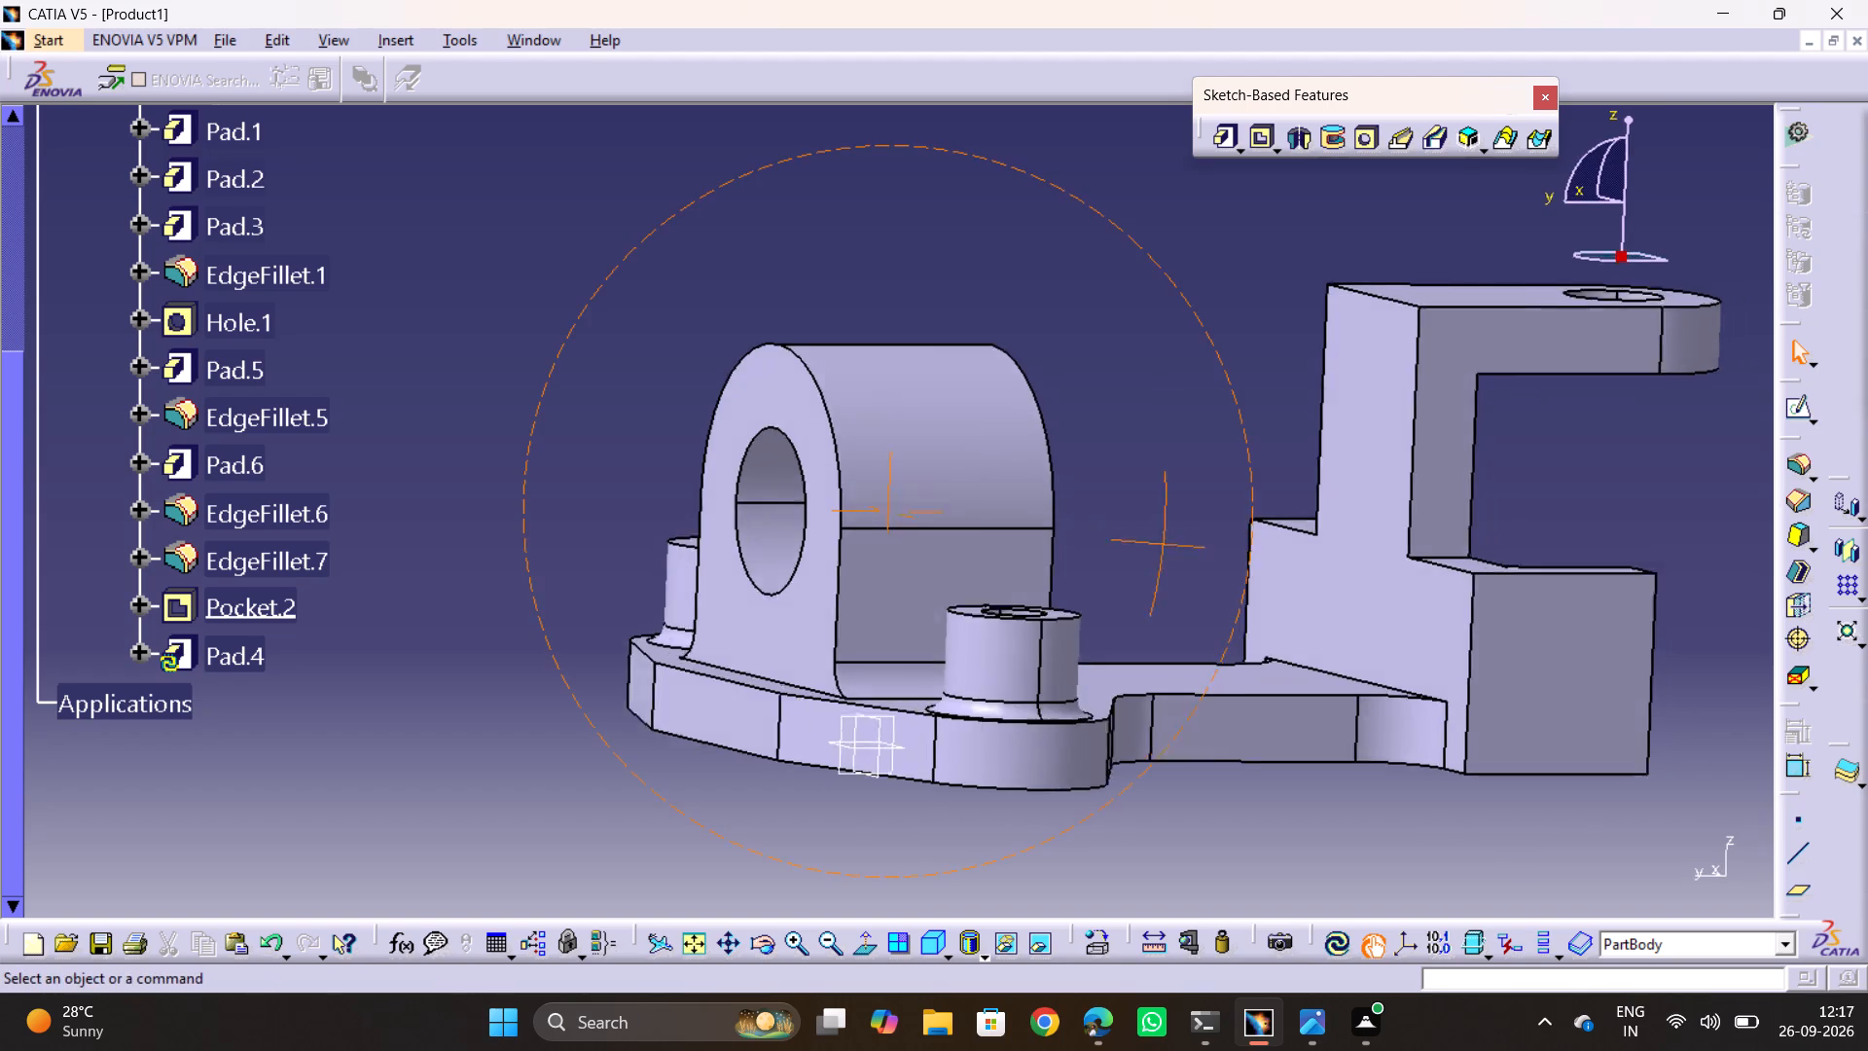
pyautogui.moveTo(1164, 558); pyautogui.dragTo(1163, 620)
pyautogui.moveTo(1164, 558); pyautogui.dragTo(1163, 620, button='middle')
pyautogui.moveTo(1060, 311); pyautogui.dragTo(914, 262, button='middle')
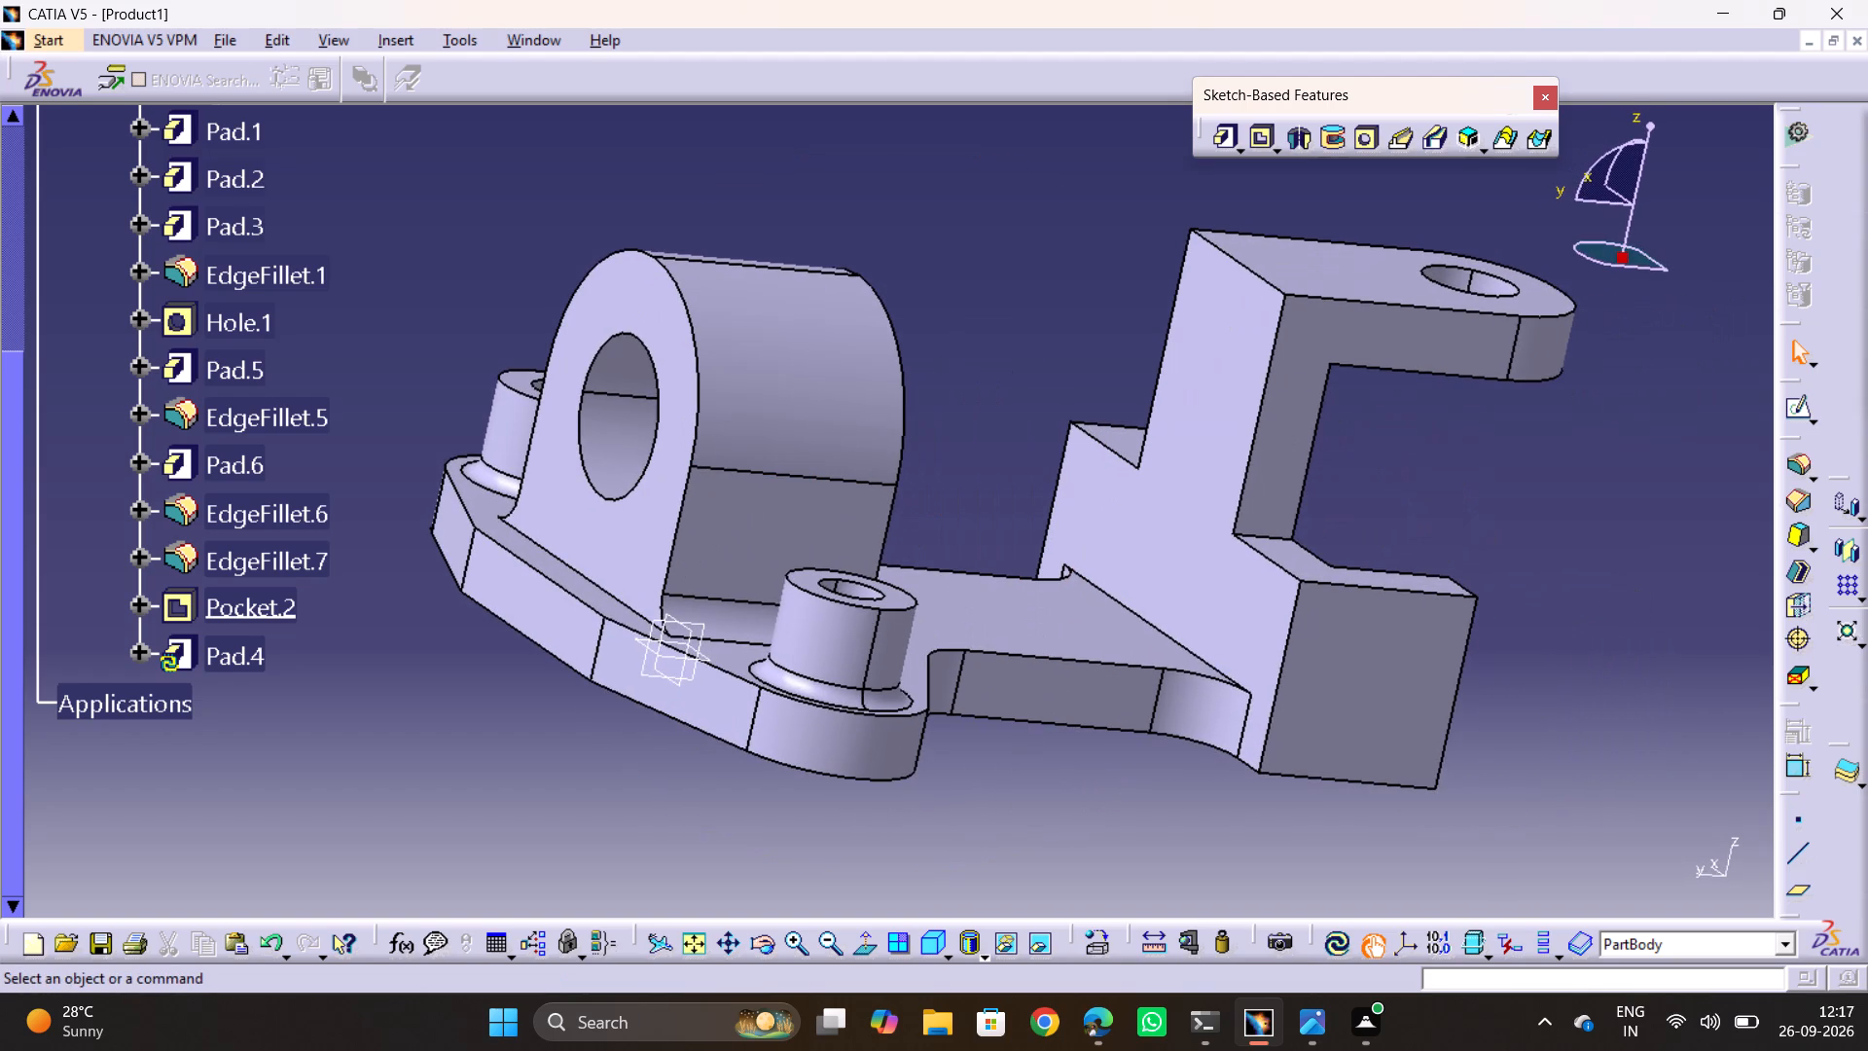
pyautogui.moveTo(1042, 361); pyautogui.dragTo(1142, 453, button='middle')
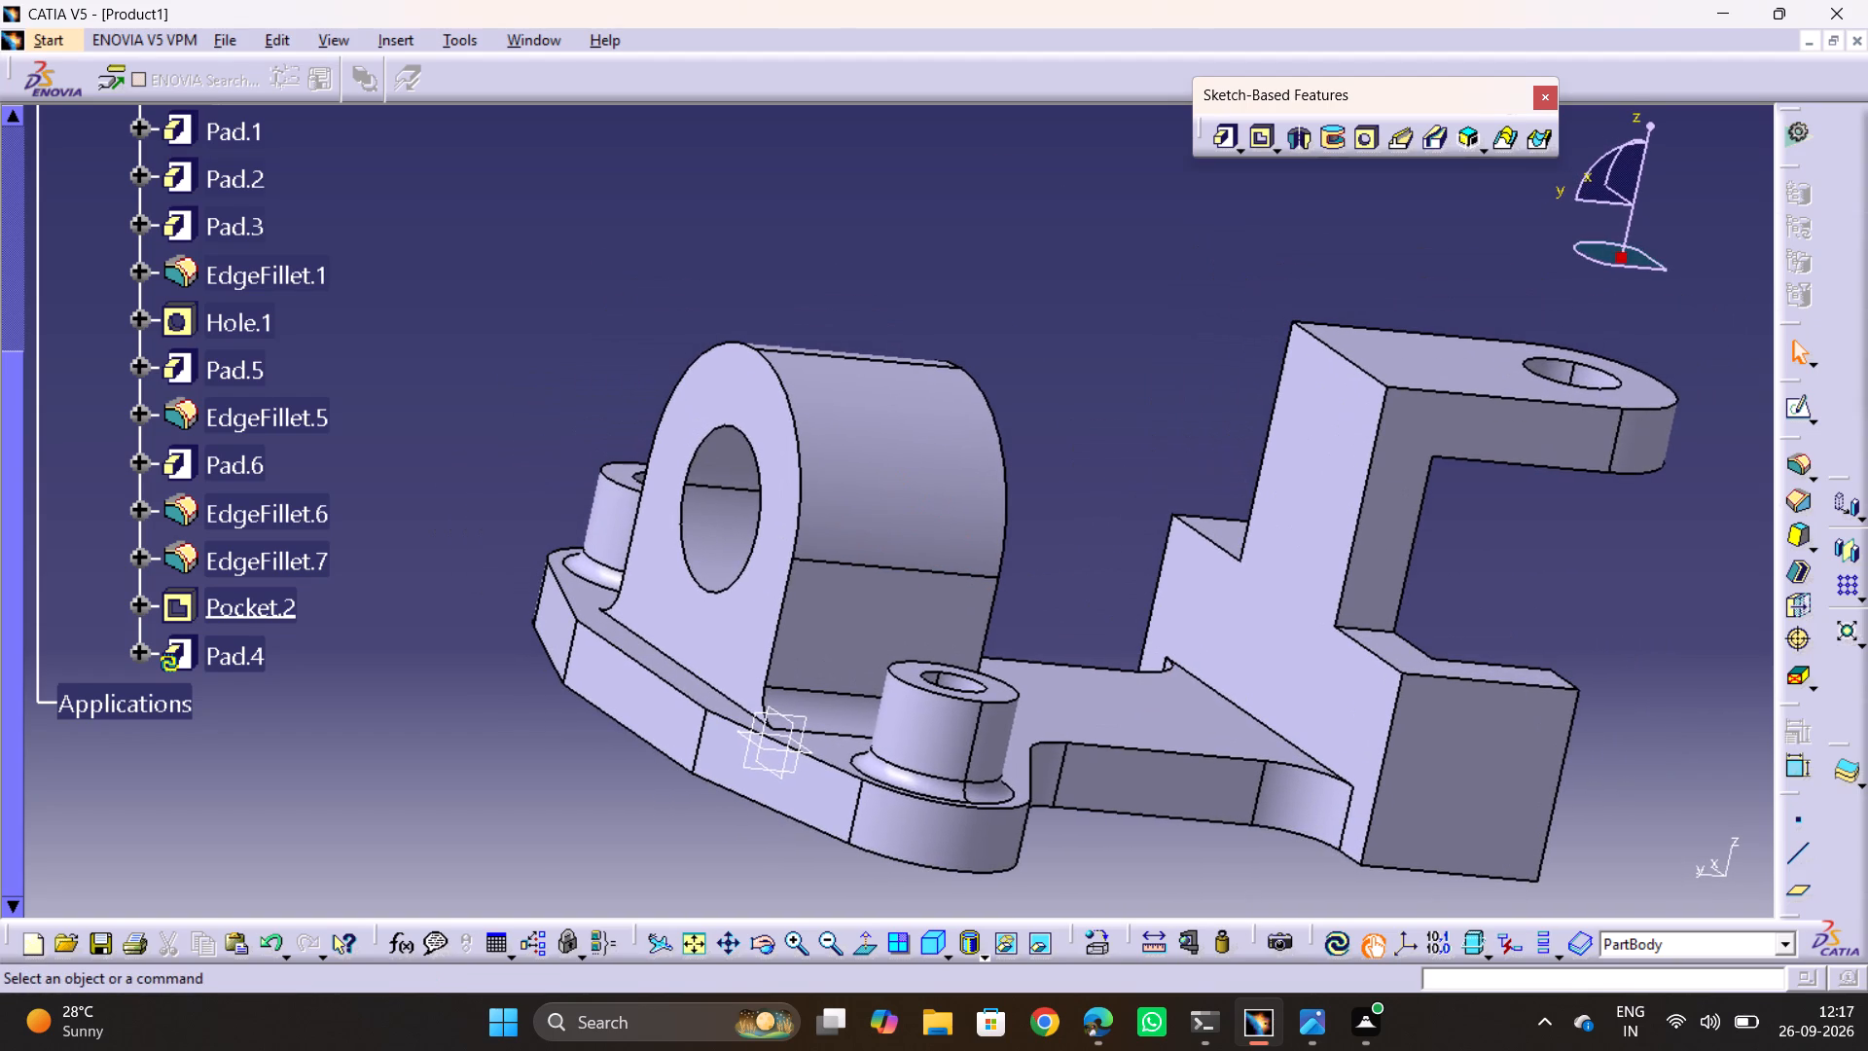
# Save the bracket model.
pyautogui.hotkey('ctrl', 's')
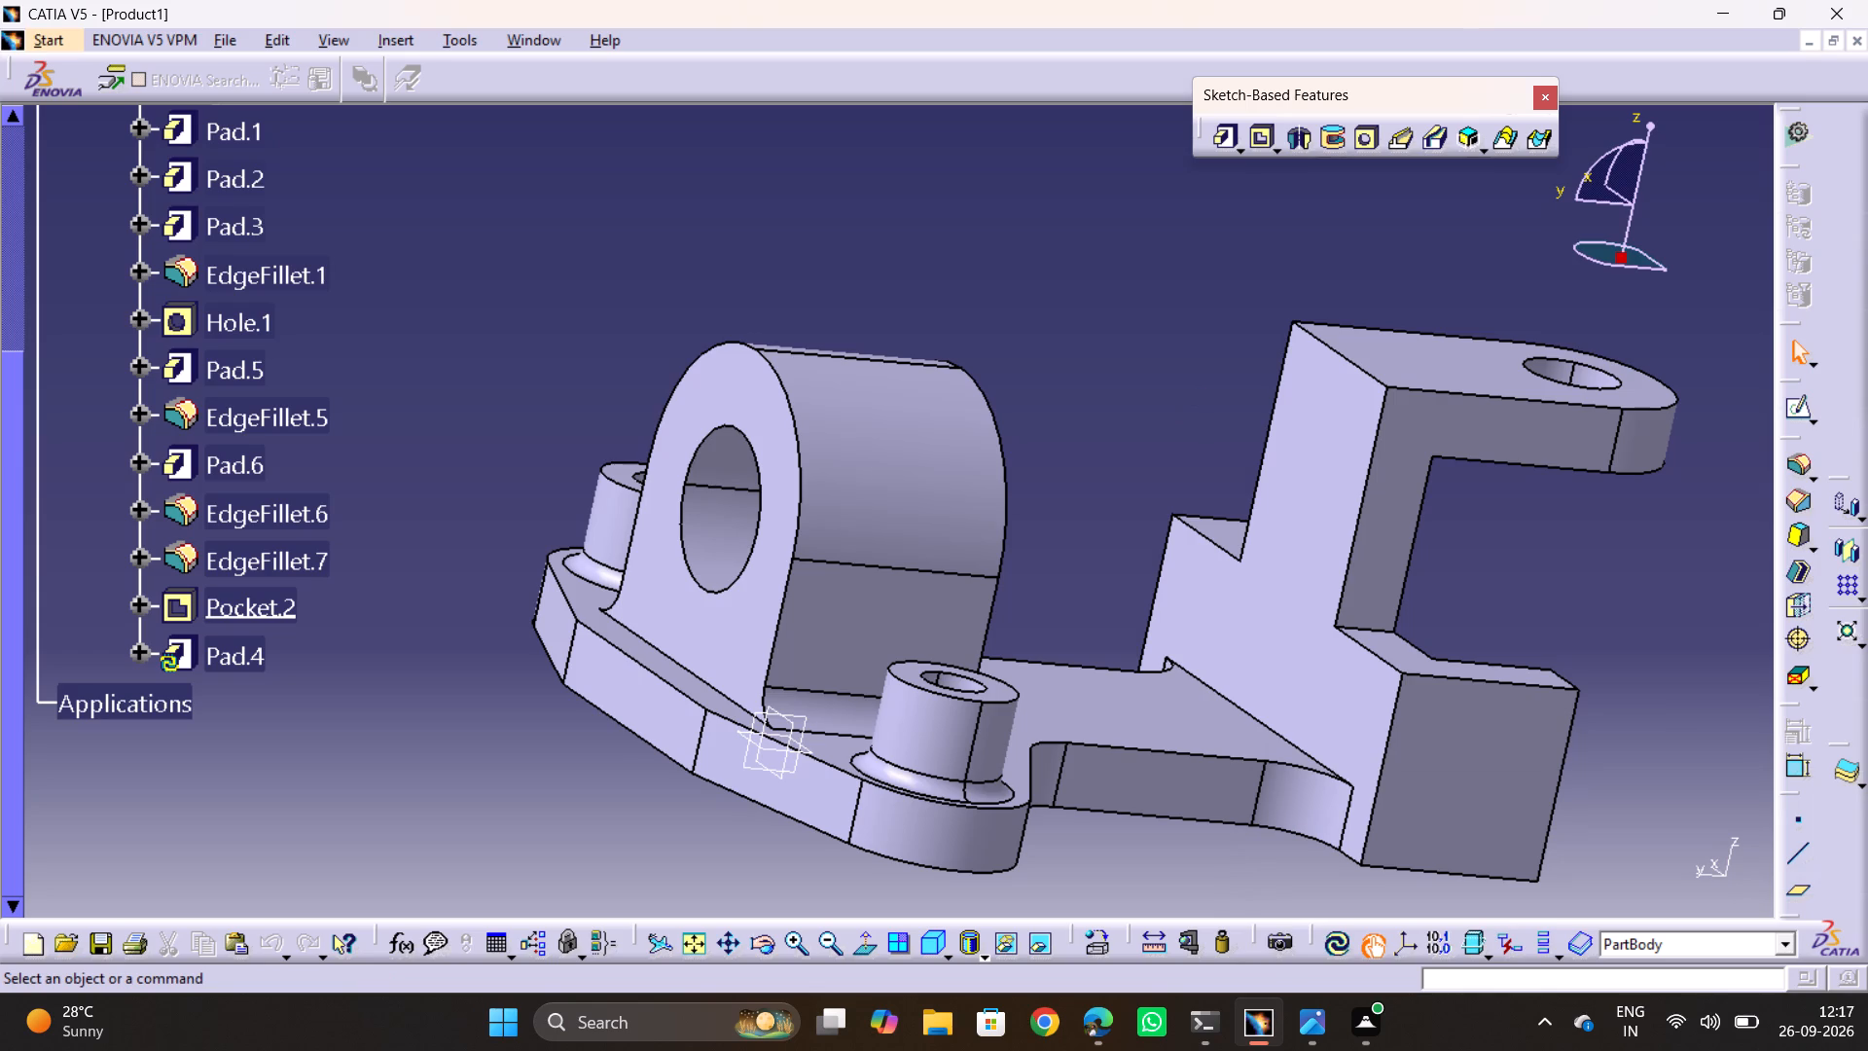
# Set up a print of the bracket's angled 3D view with Microsoft Print to PDF in landscape orientation.
pyautogui.scroll(-1, 1029, 392)
pyautogui.moveTo(1029, 392); pyautogui.dragTo(1099, 516, button='middle')
pyautogui.moveTo(1027, 392); pyautogui.dragTo(1105, 516)
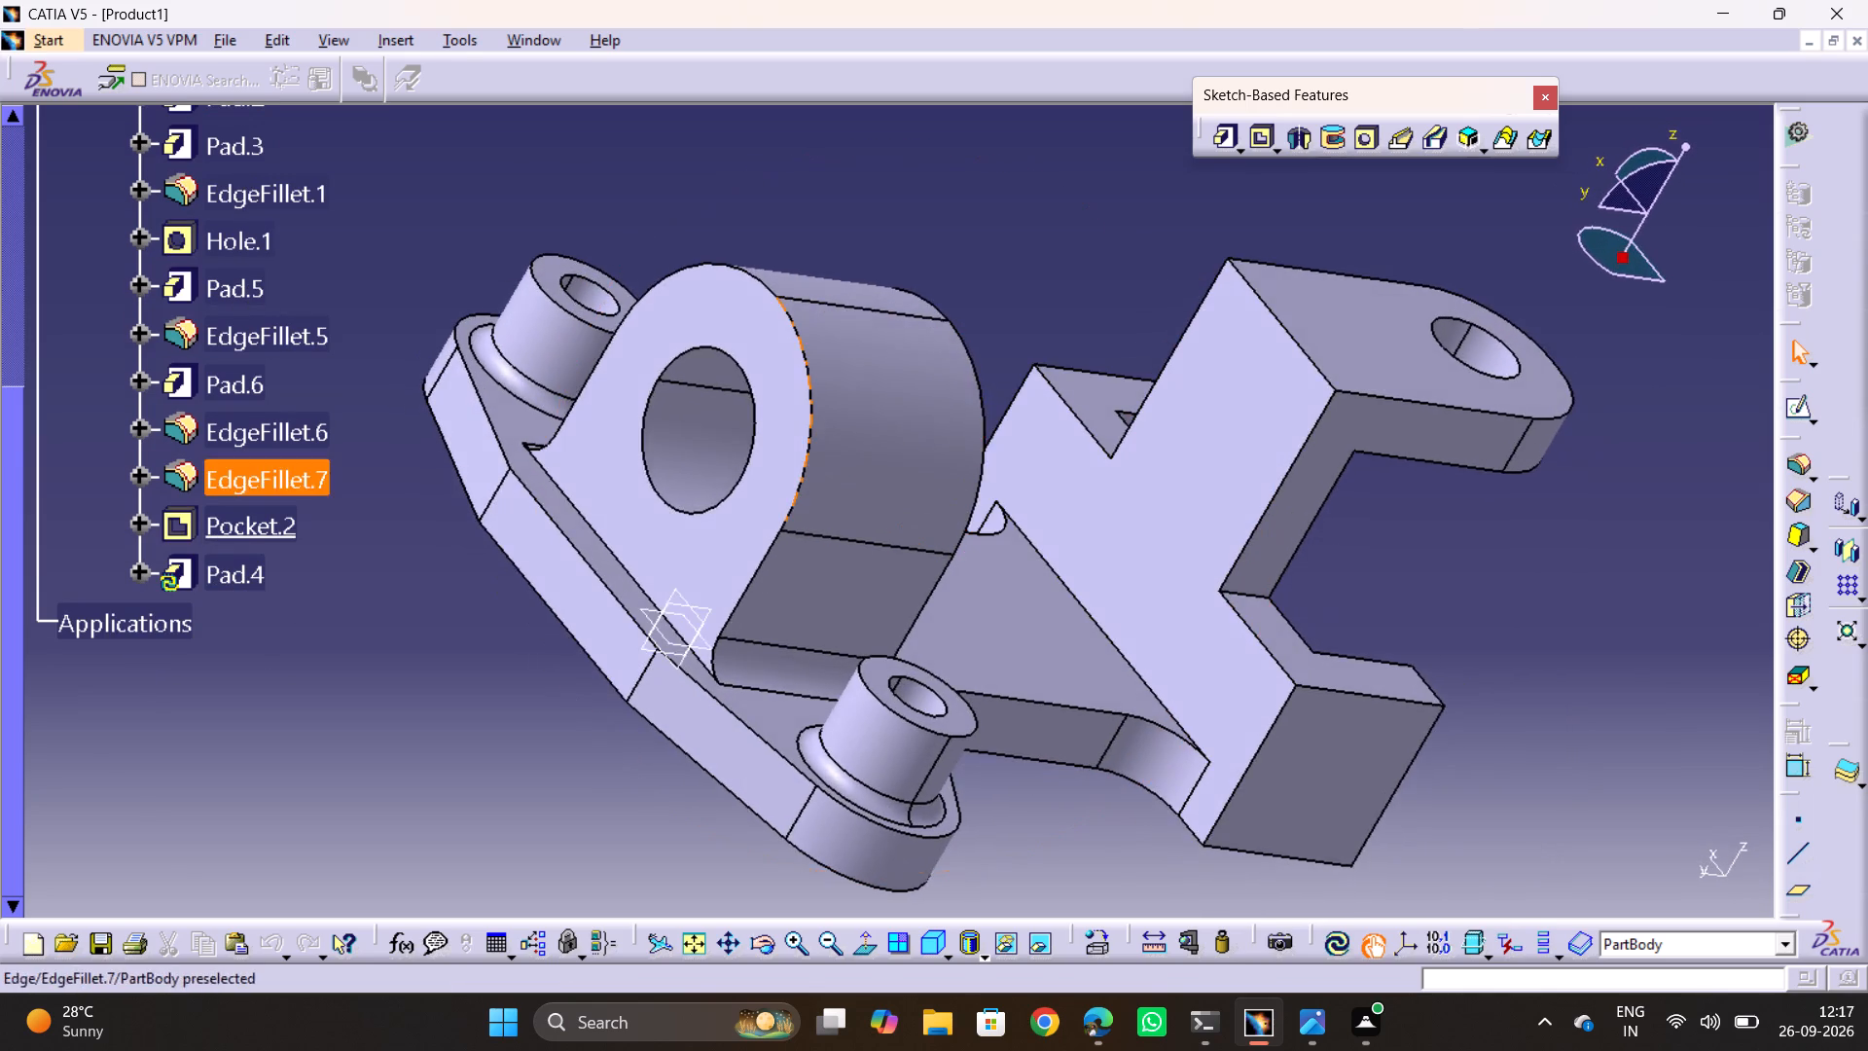
pyautogui.moveTo(774, 396); pyautogui.dragTo(685, 460, button='middle')
pyautogui.moveTo(768, 396); pyautogui.dragTo(661, 494)
pyautogui.moveTo(847, 368); pyautogui.dragTo(711, 528, button='middle')
pyautogui.keyDown('ctrl'); pyautogui.moveTo(916, 402); pyautogui.dragTo(926, 440, button='middle'); pyautogui.keyUp('ctrl')
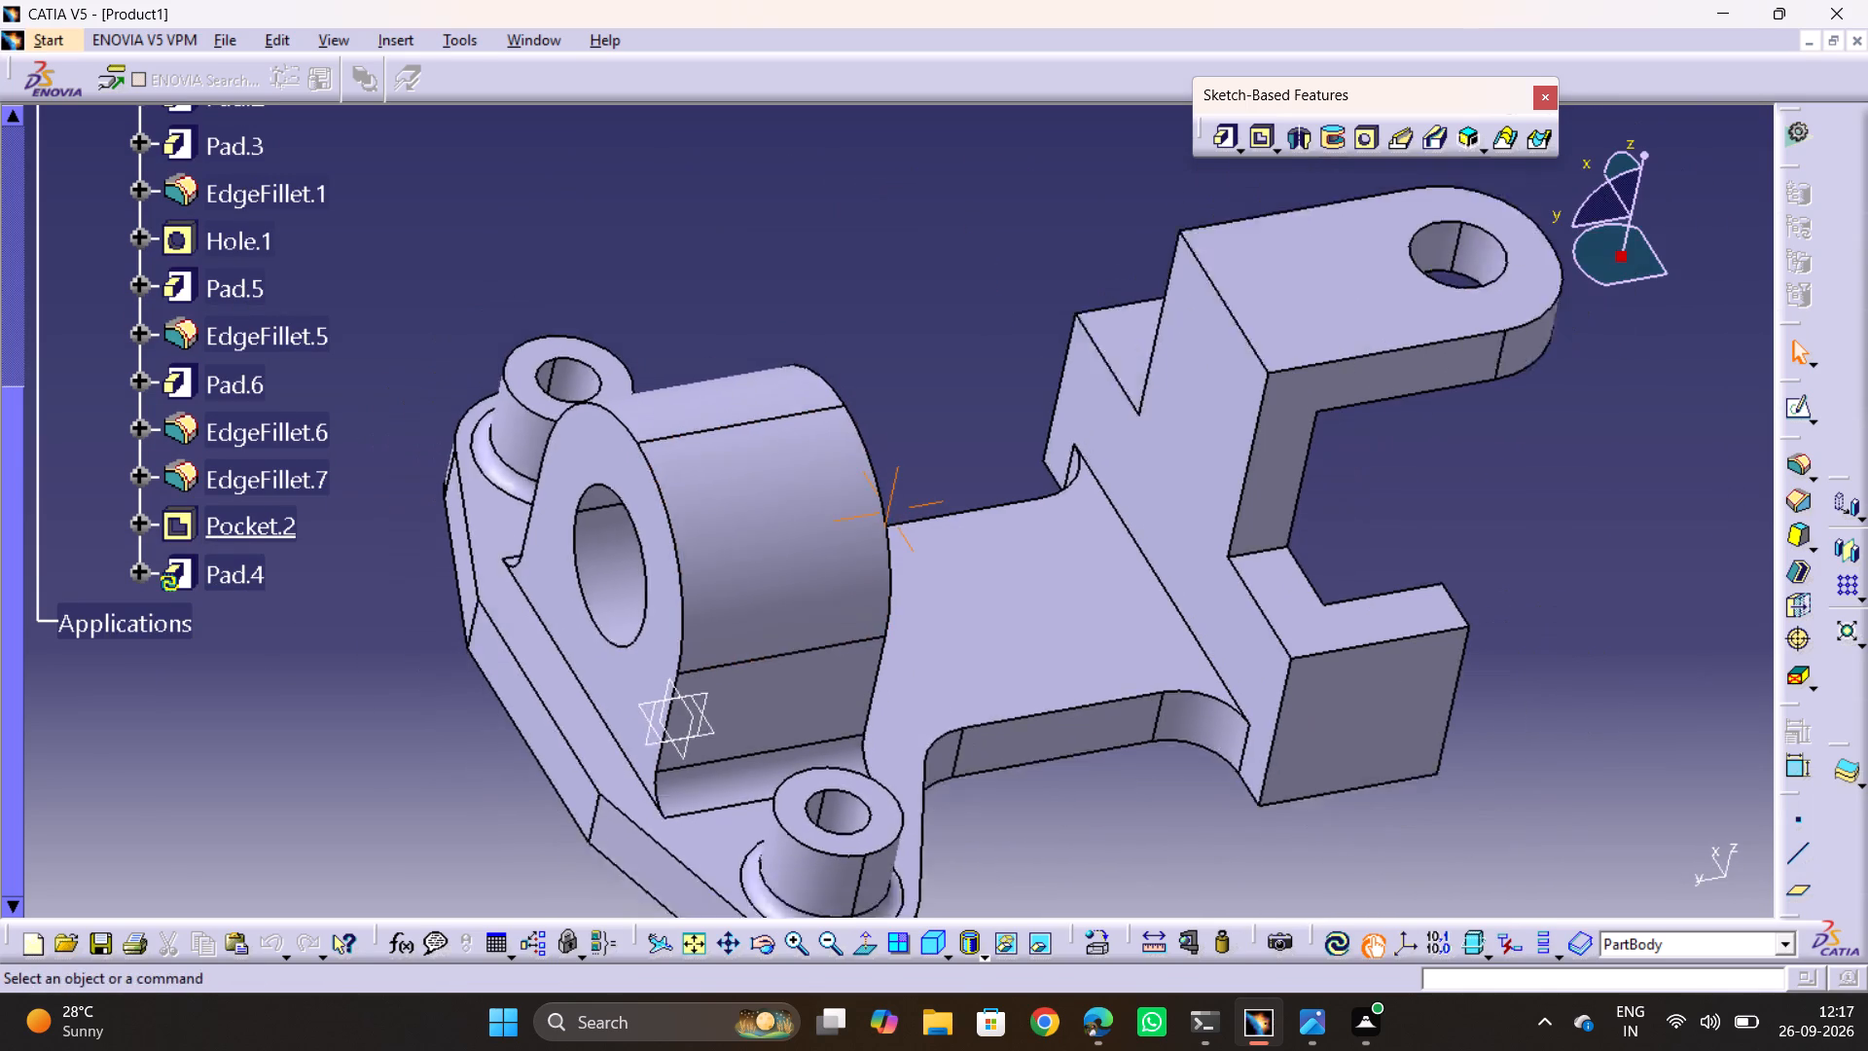
pyautogui.keyDown('ctrl'); pyautogui.moveTo(926, 440); pyautogui.dragTo(949, 482, button='middle'); pyautogui.keyUp('ctrl')
pyautogui.moveTo(971, 491); pyautogui.dragTo(981, 482, button='middle')
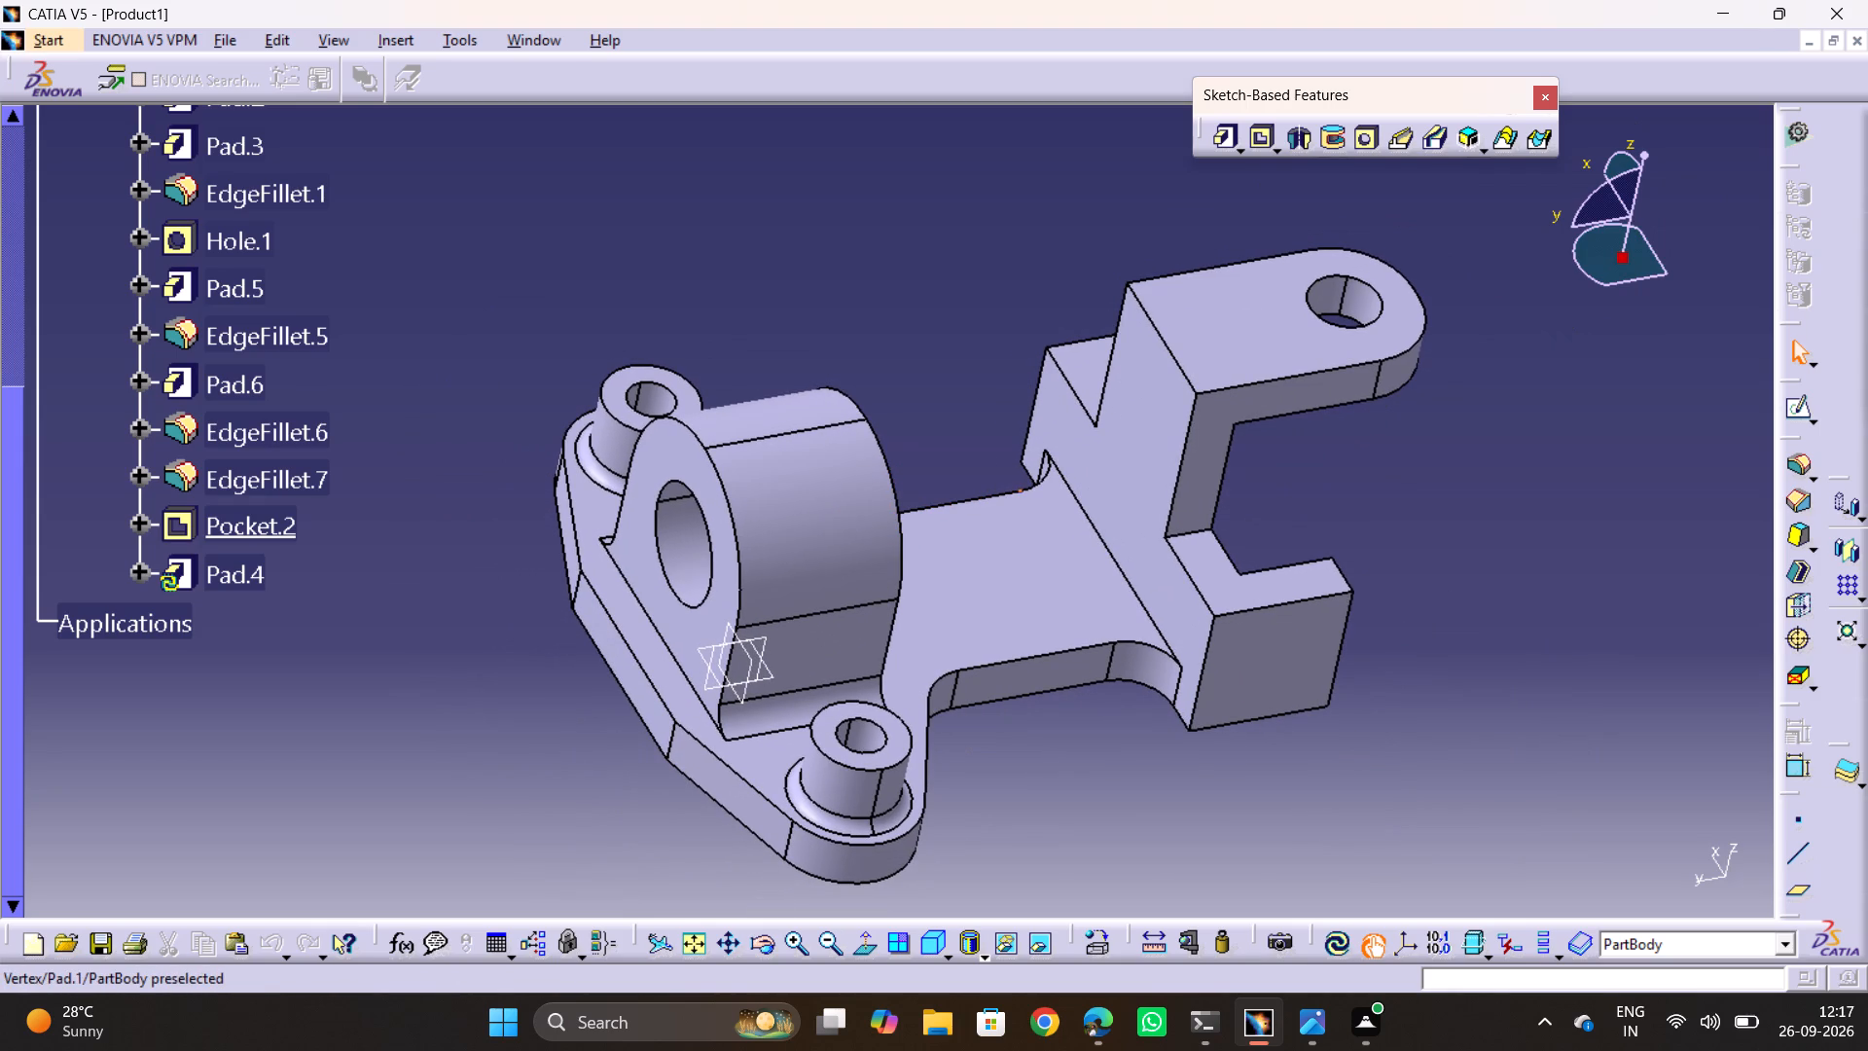
pyautogui.hotkey('ctrl', 'p')
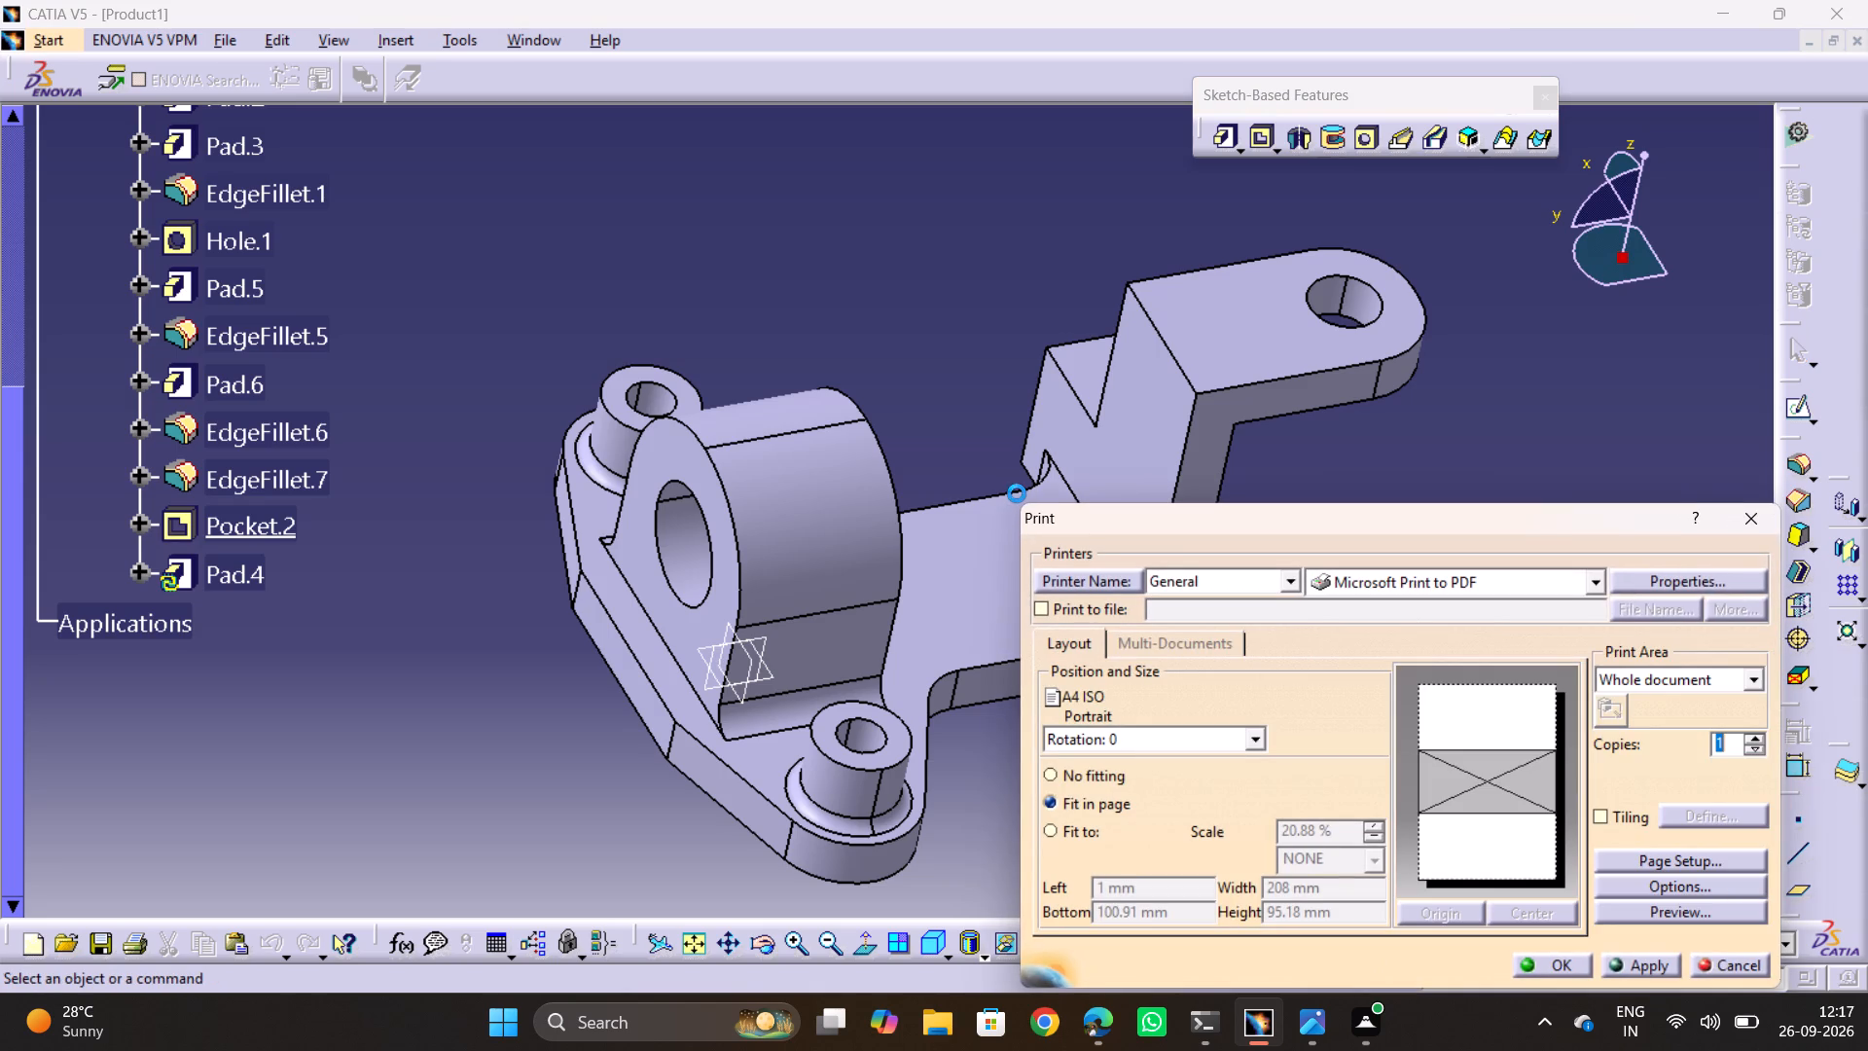
pyautogui.click(1671, 575)
pyautogui.click(1259, 508)
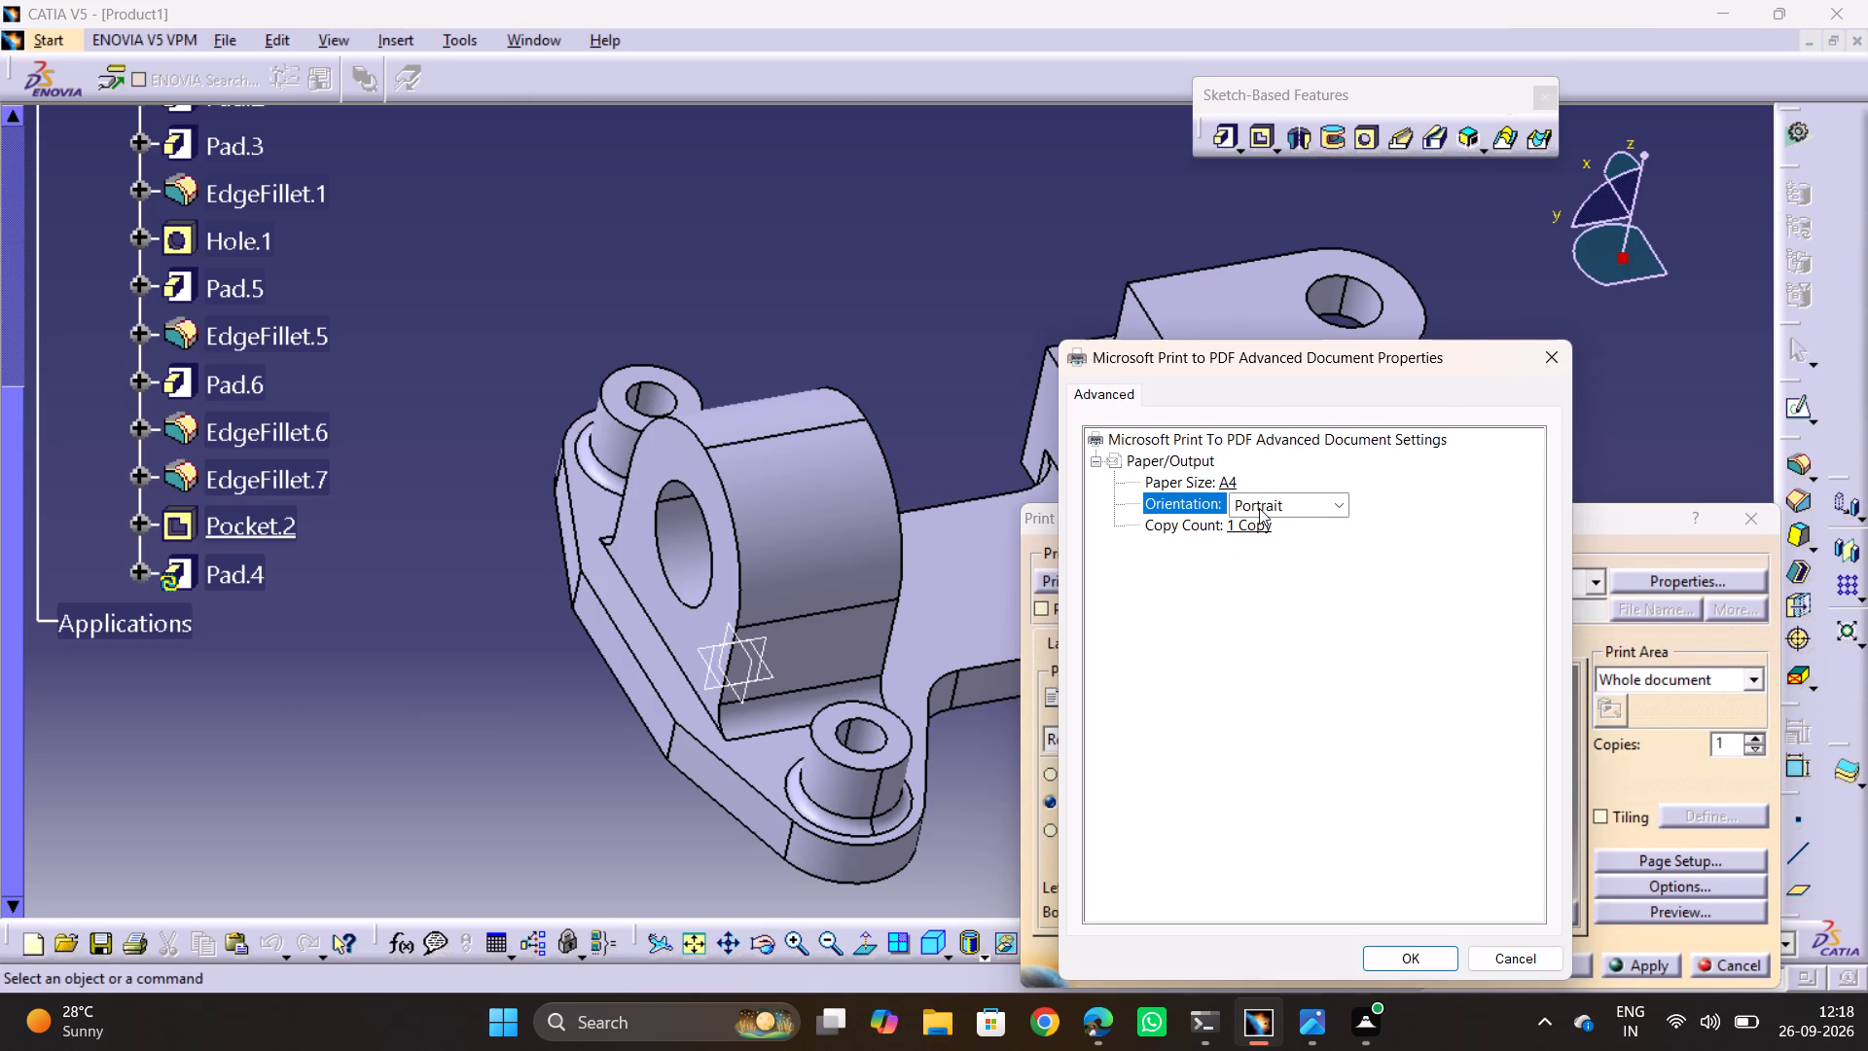
pyautogui.click(1259, 508)
pyautogui.click(1259, 539)
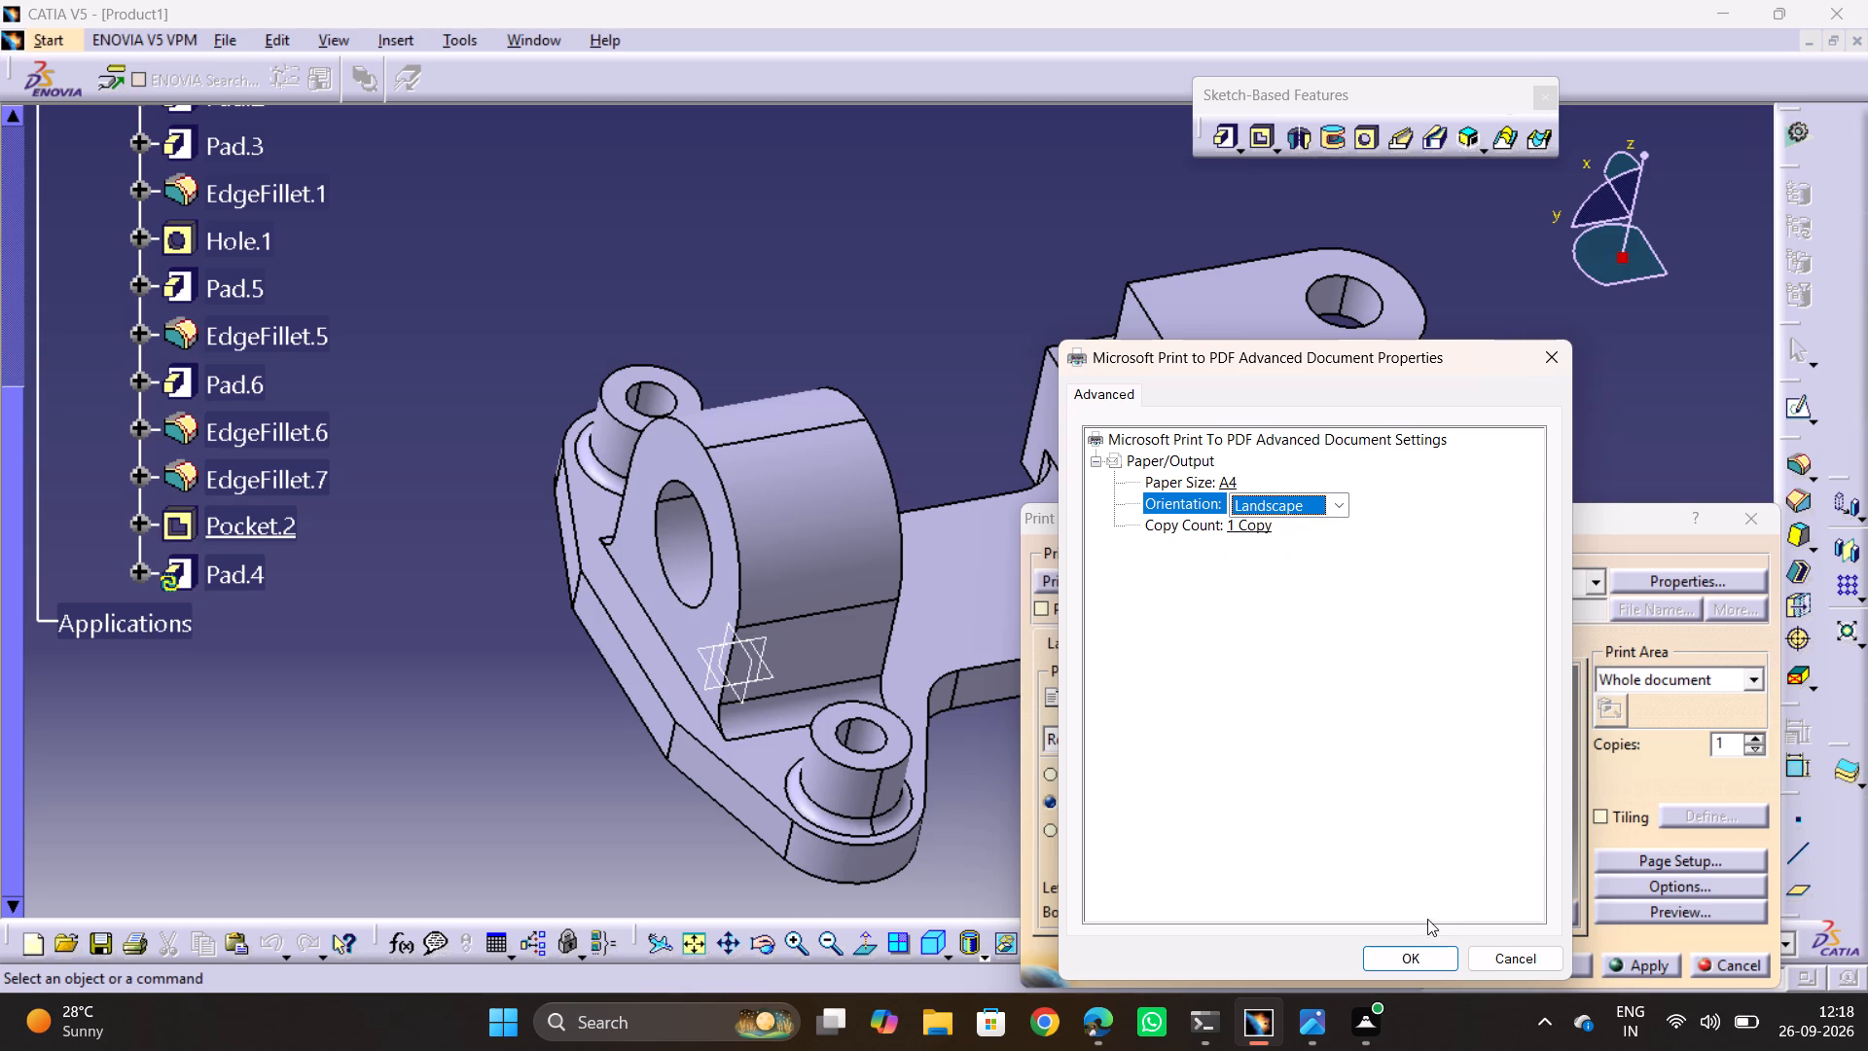
pyautogui.click(1423, 966)
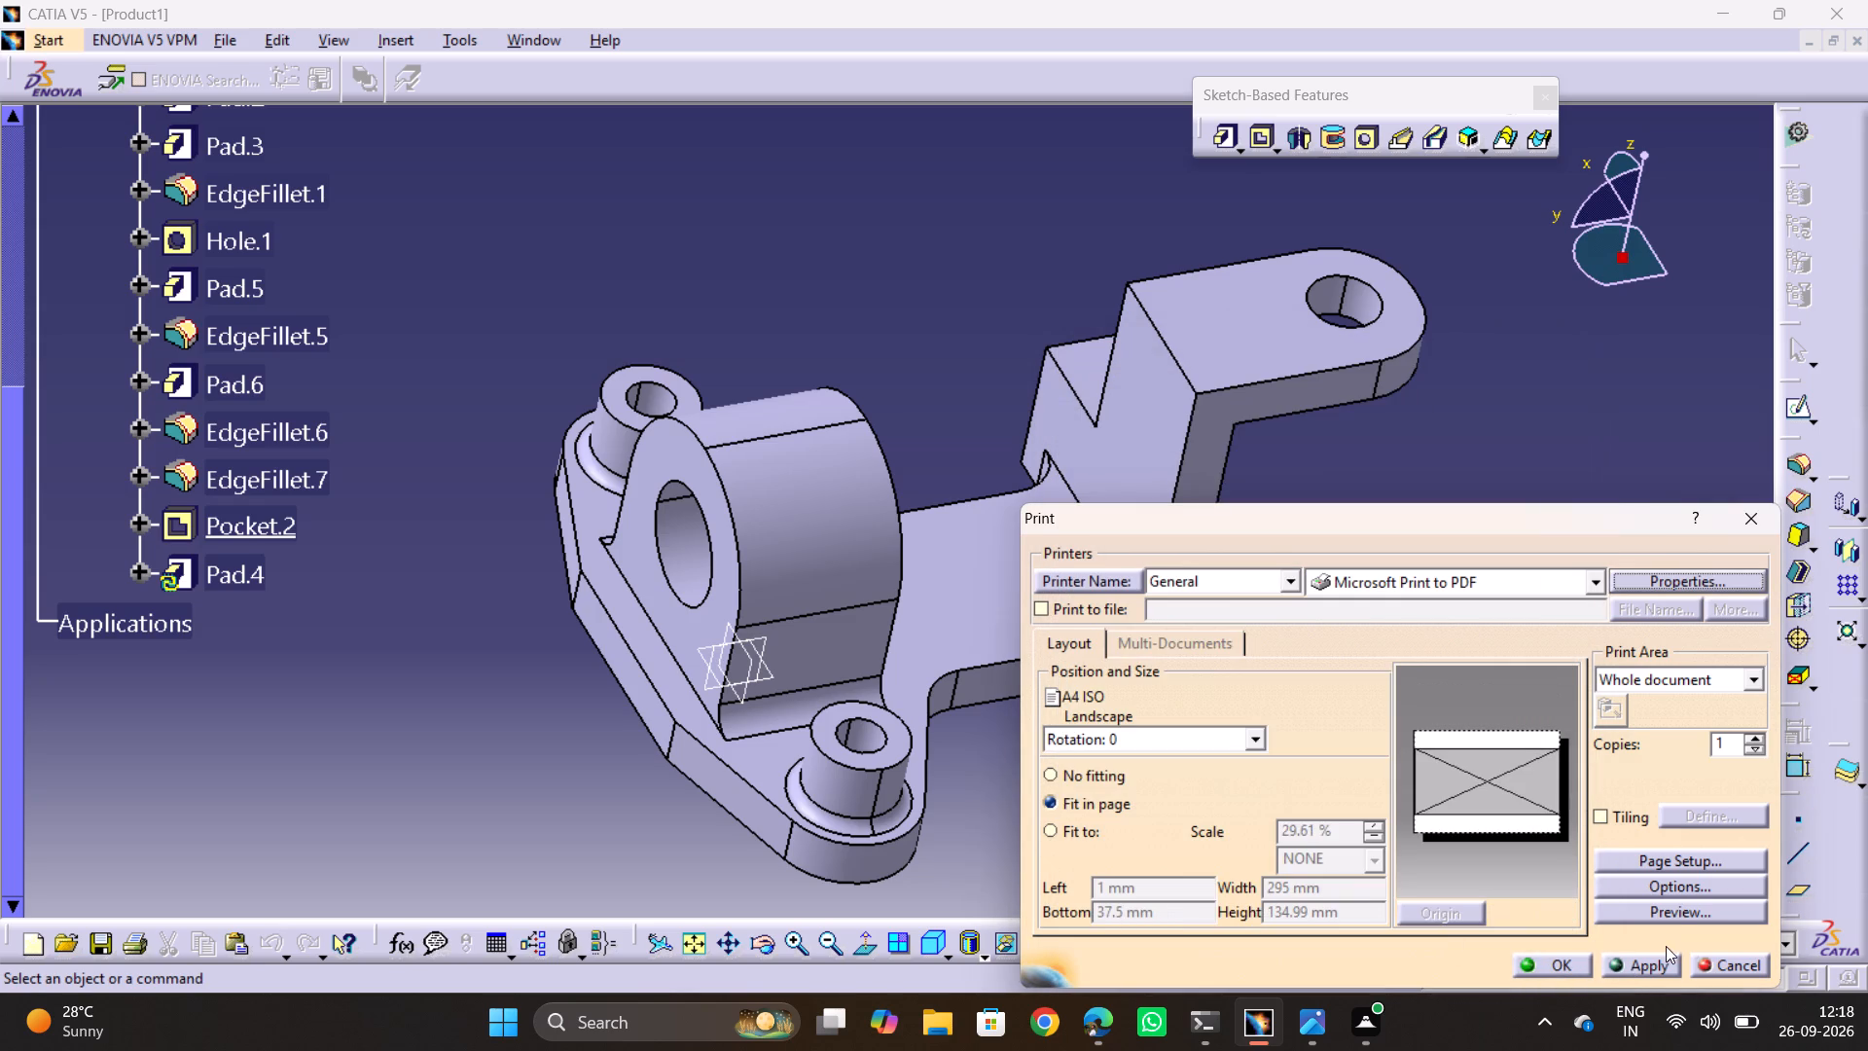
# Preview the landscape page and print the bracket view to a PDF file named C23.
pyautogui.click(1684, 911)
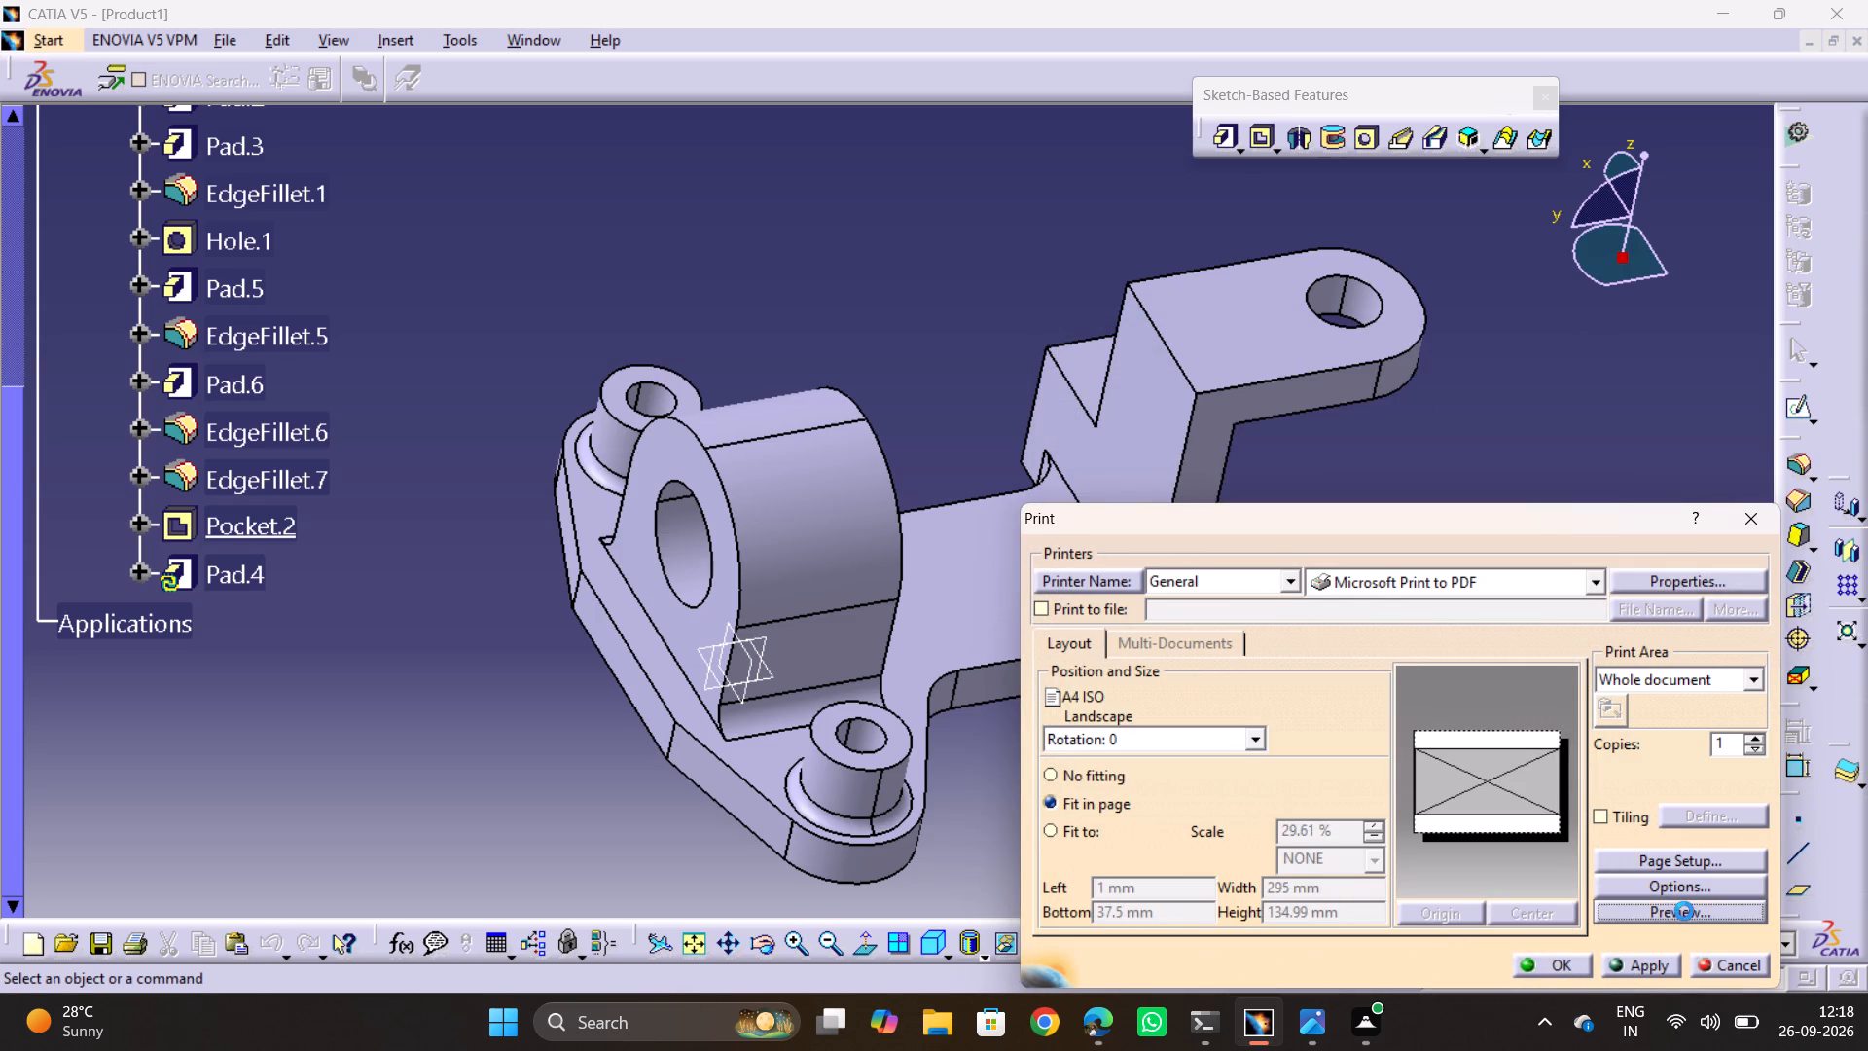
pyautogui.click(1710, 877)
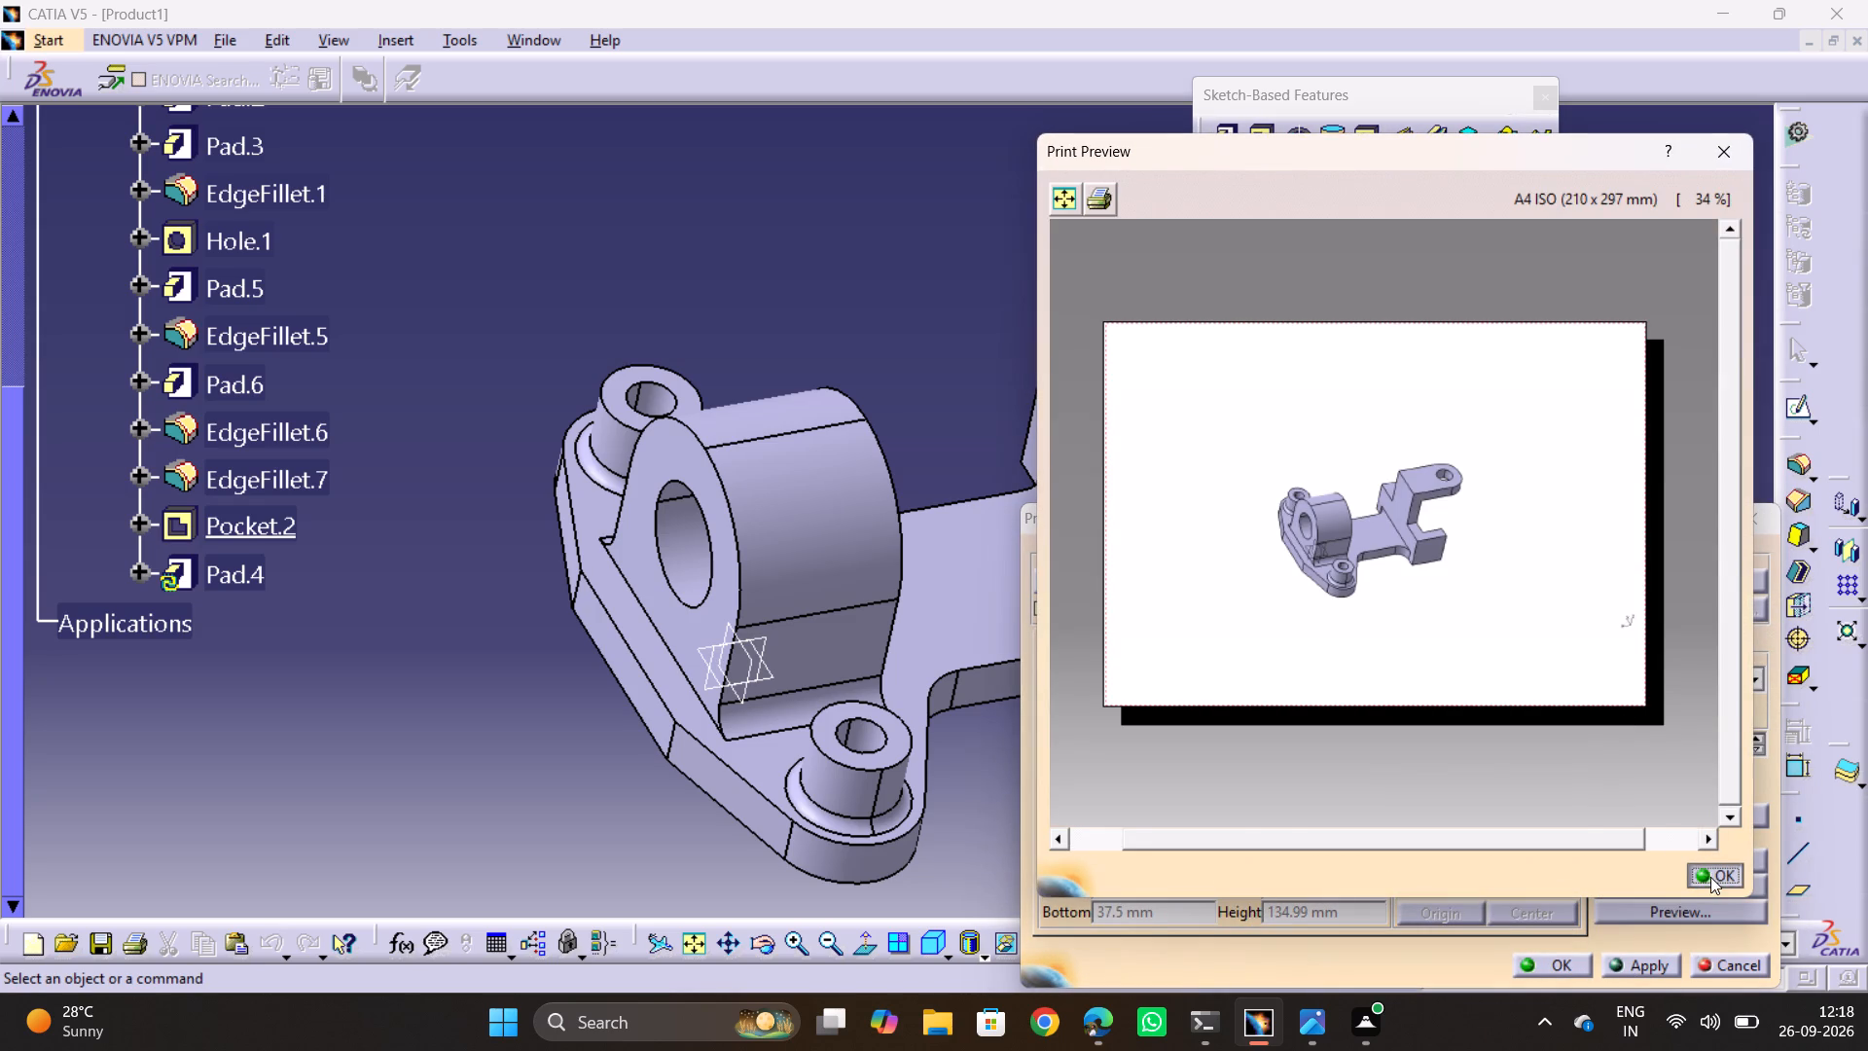
pyautogui.click(1575, 966)
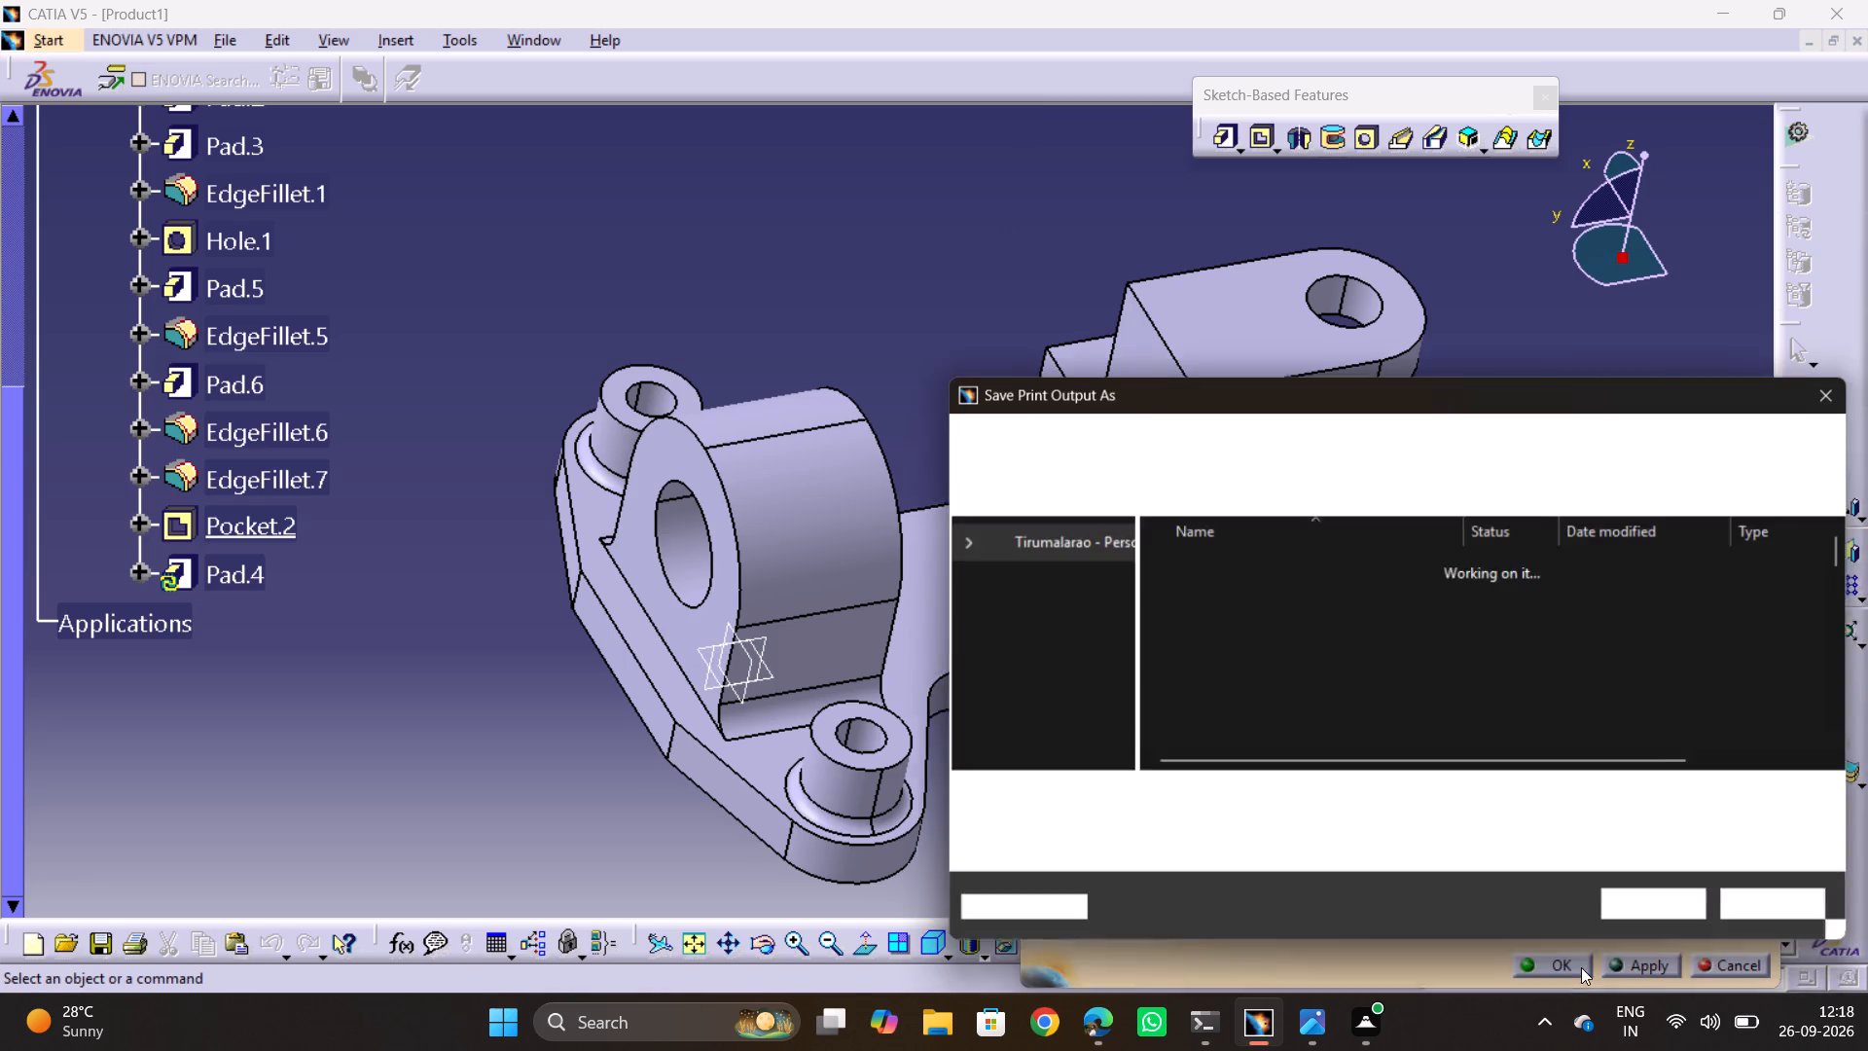
pyautogui.write('C23')
pyautogui.click(1675, 908)
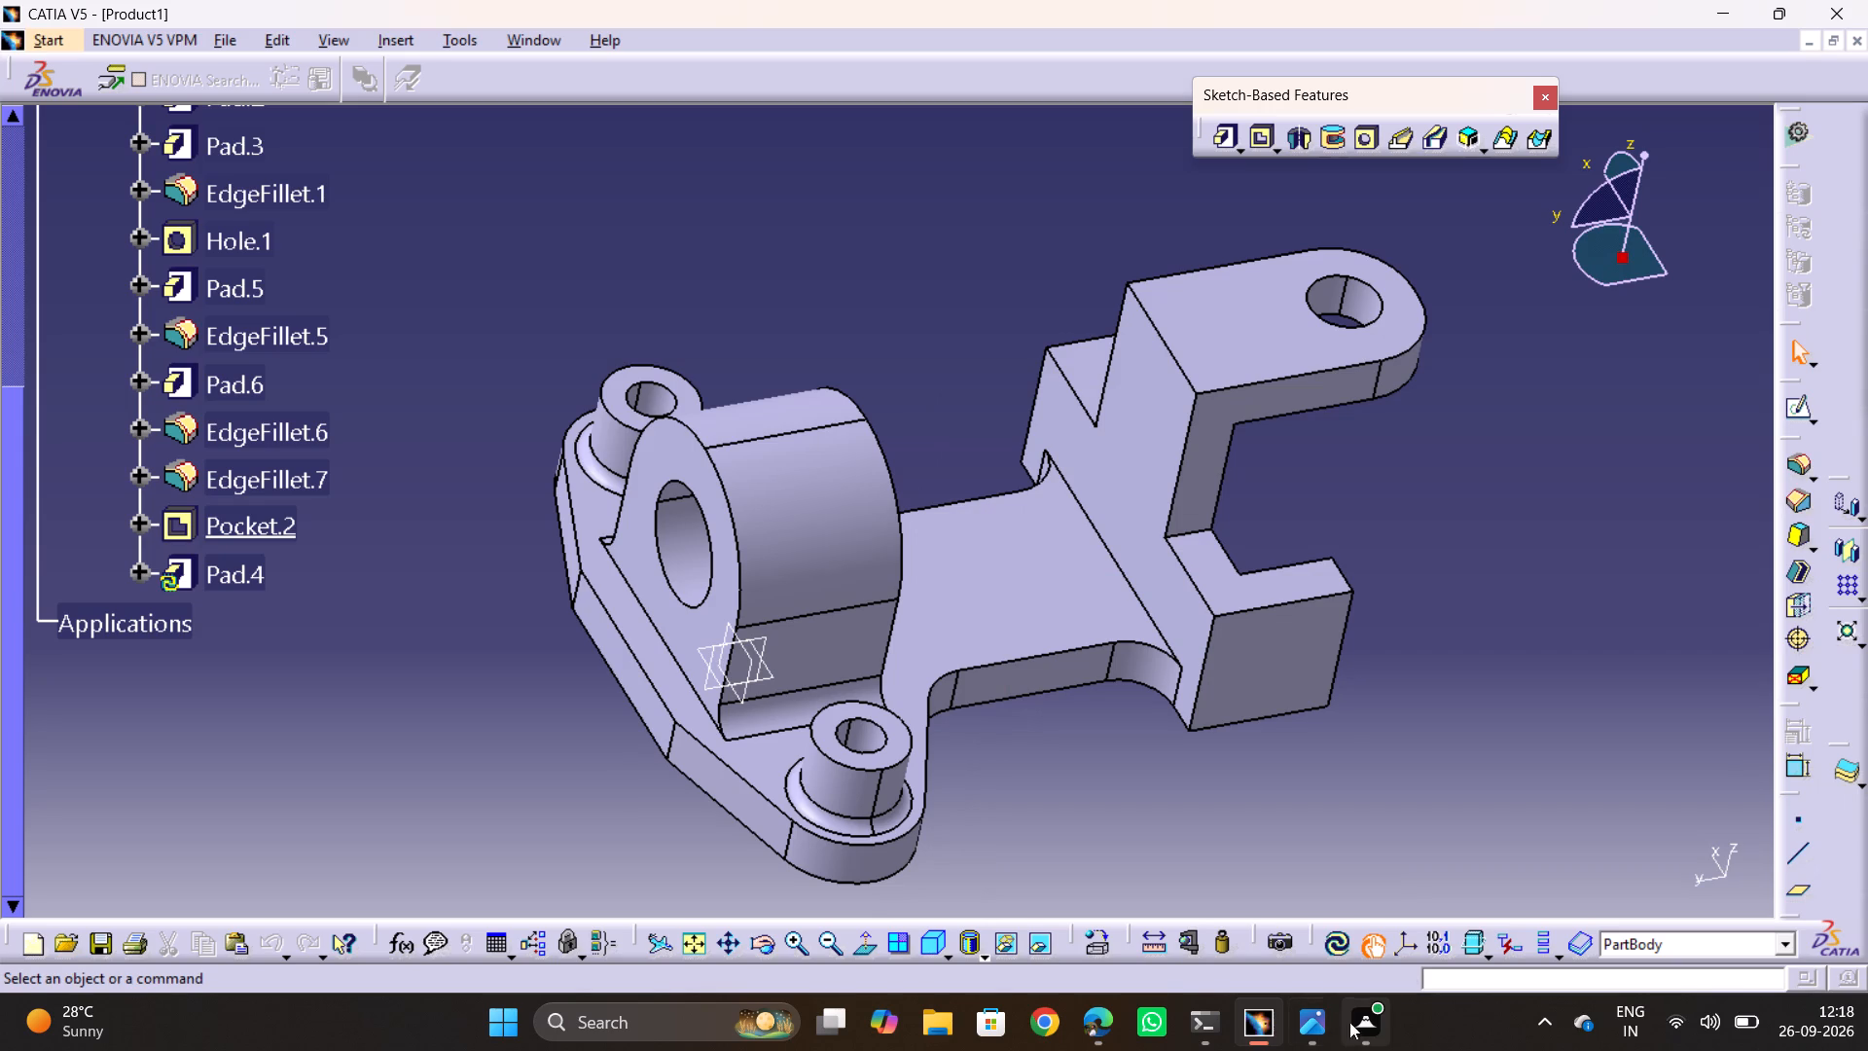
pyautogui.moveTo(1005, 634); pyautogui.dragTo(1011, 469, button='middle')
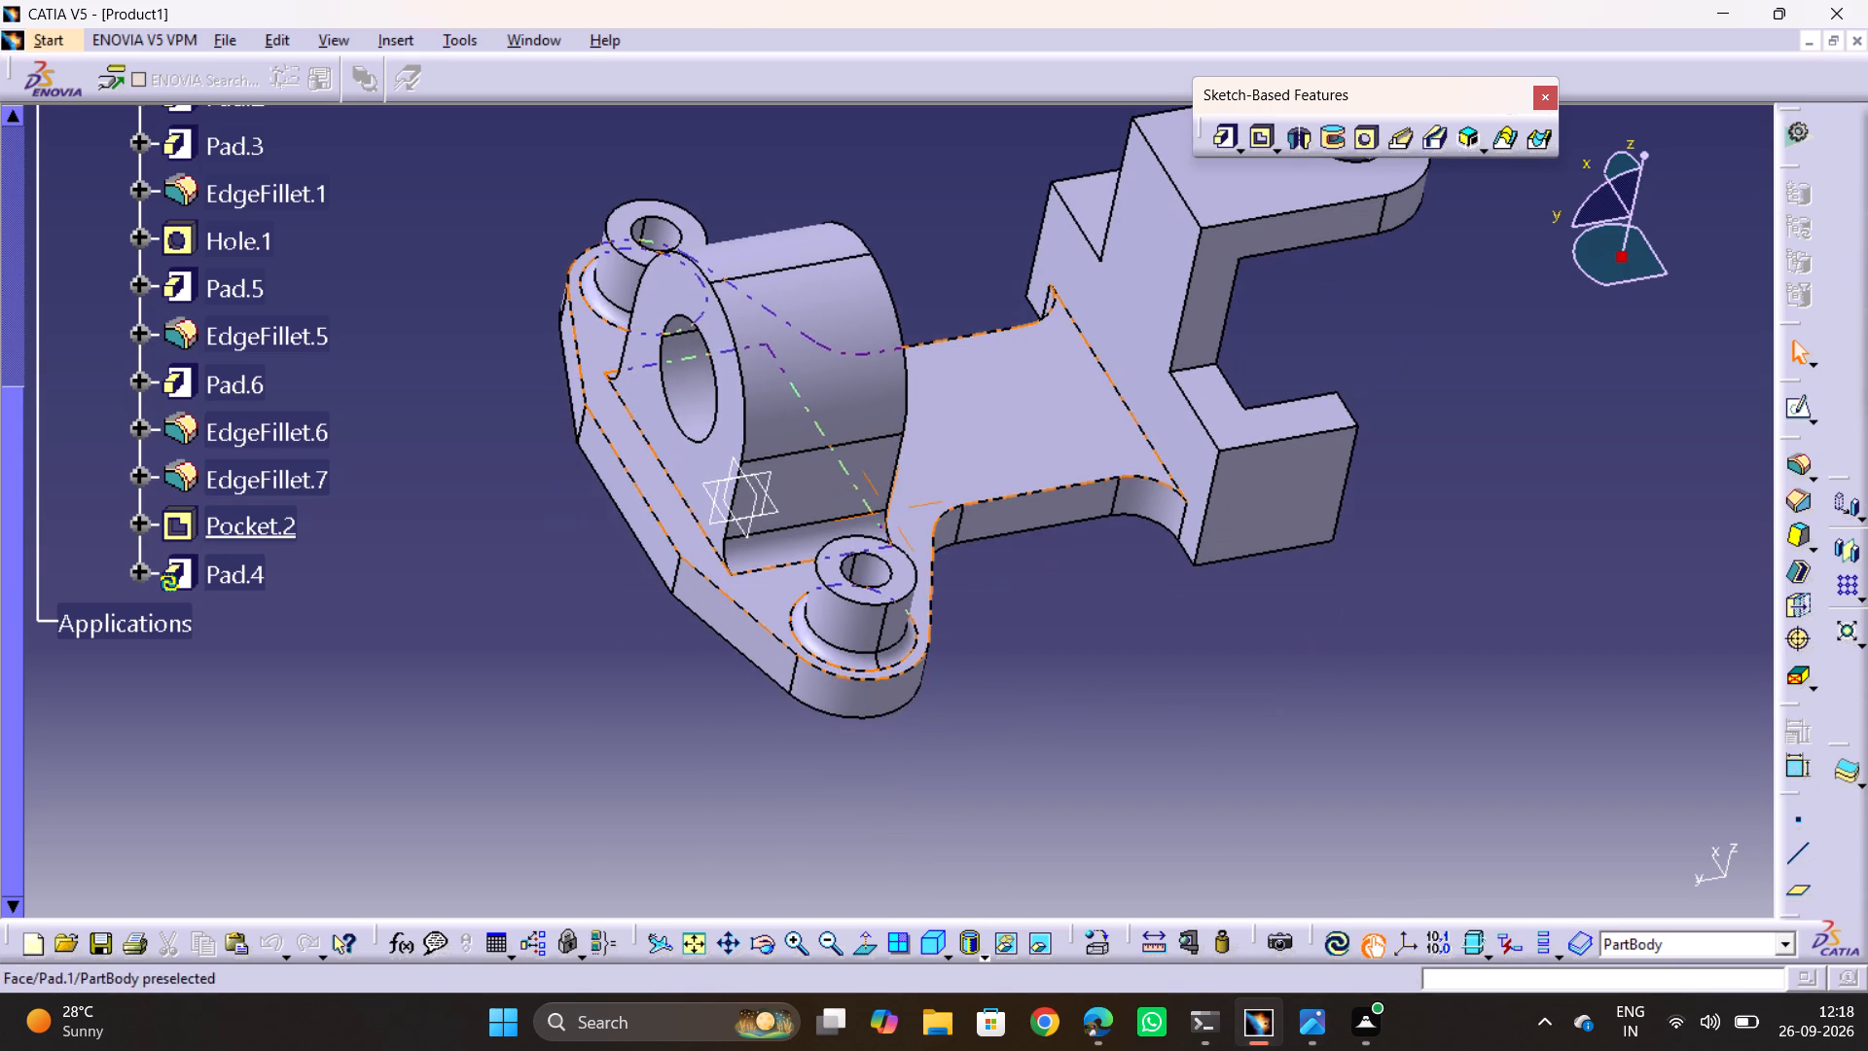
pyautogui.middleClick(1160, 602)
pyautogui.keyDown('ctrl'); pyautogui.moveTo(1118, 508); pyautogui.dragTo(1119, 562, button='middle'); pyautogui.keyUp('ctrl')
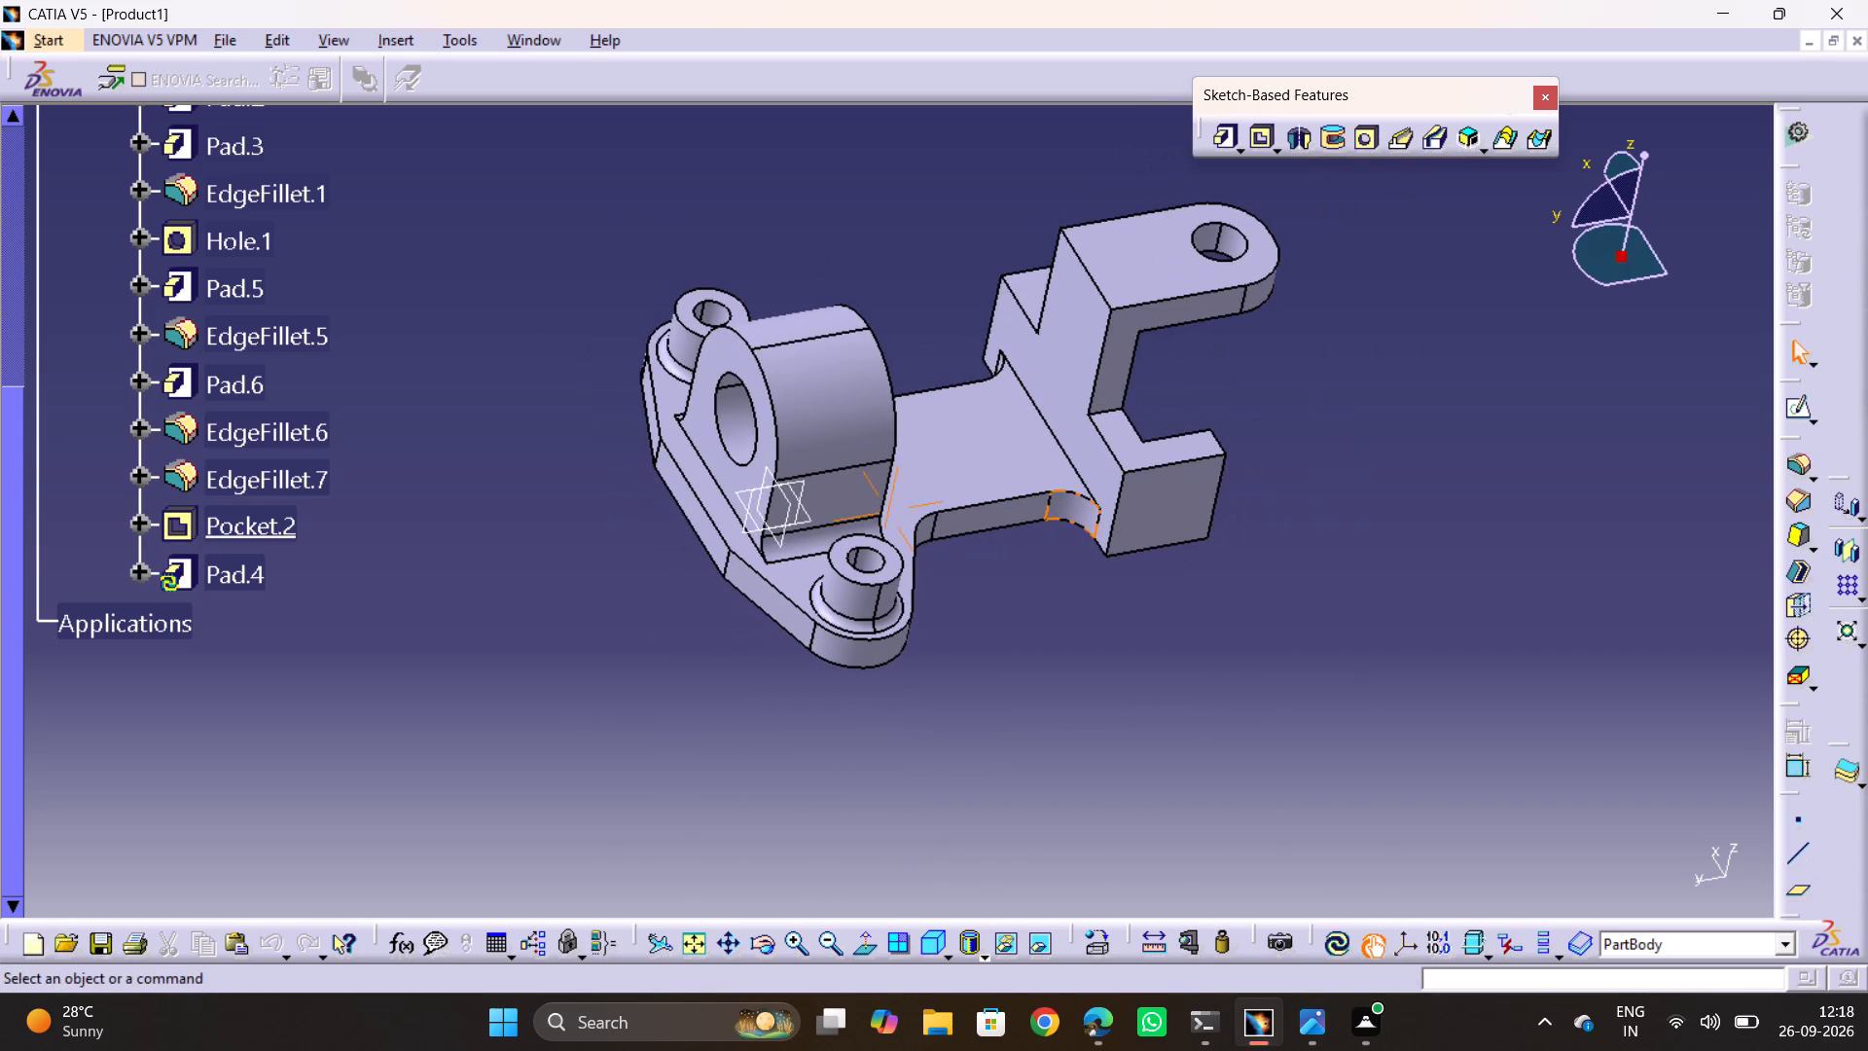